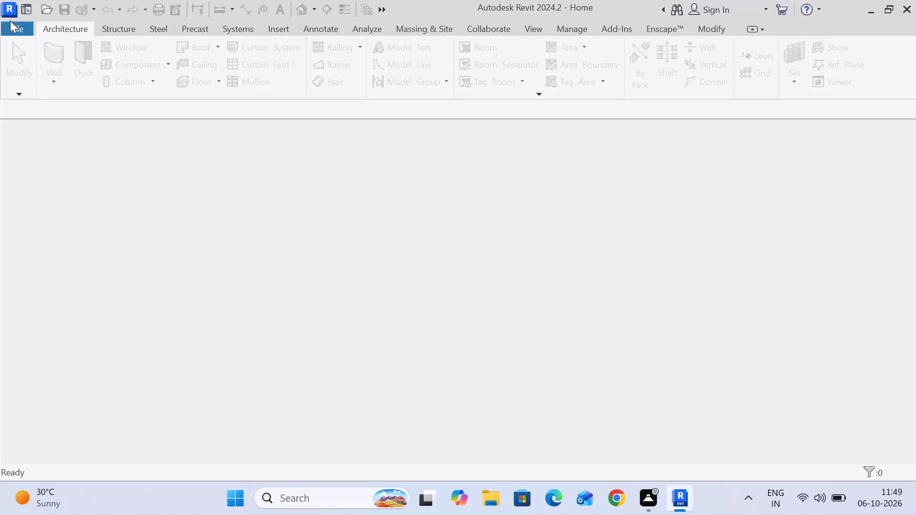
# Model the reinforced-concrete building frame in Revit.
# Open the recent project CAR SR STRUTURE.rvt.
pyautogui.click(10, 21)
pyautogui.click(13, 28)
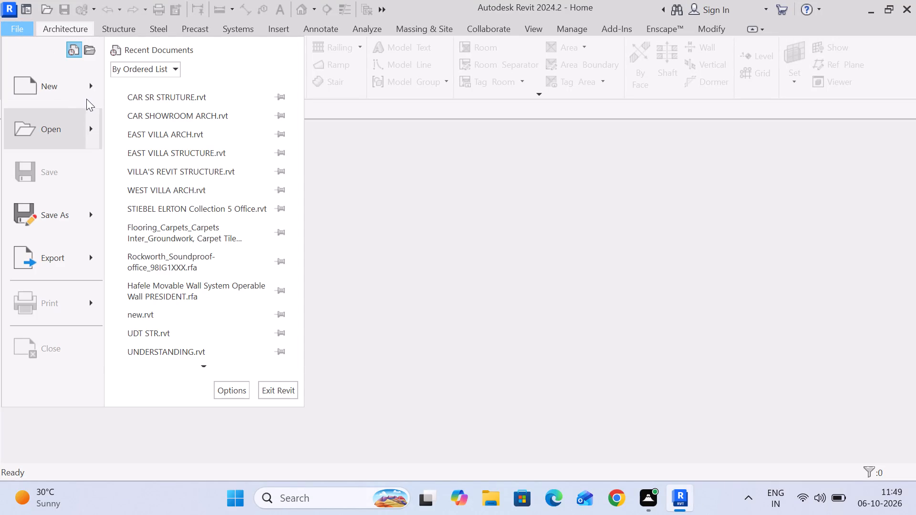
pyautogui.click(381, 146)
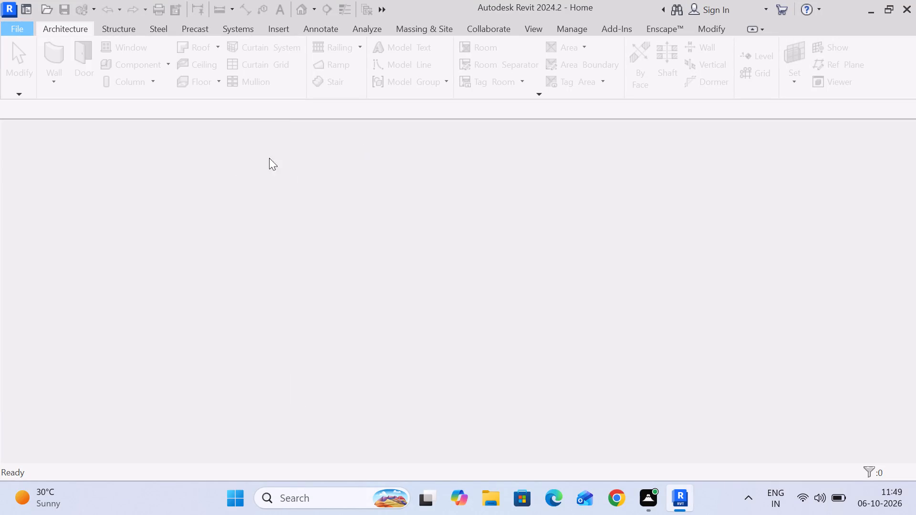
pyautogui.click(19, 25)
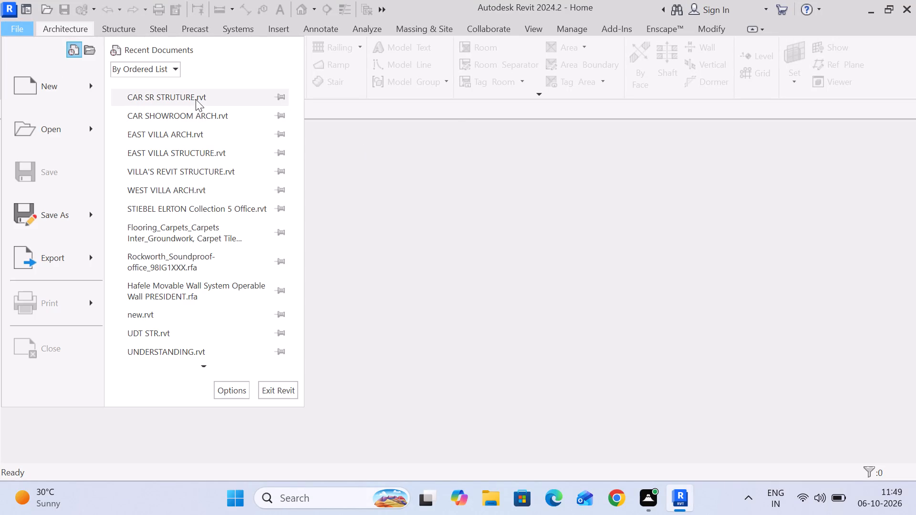
pyautogui.click(208, 97)
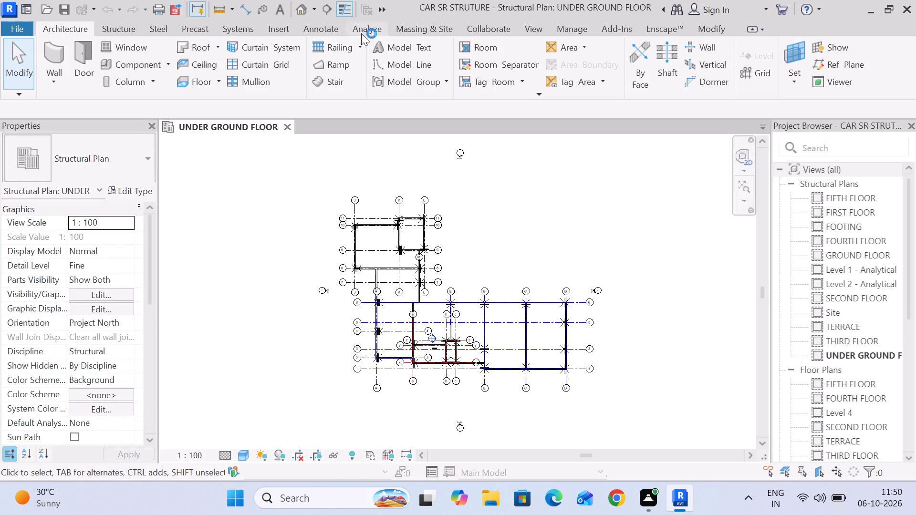
# Open the default 3D view and examine the building's structural frame from an isometric angle.
pyautogui.click(296, 10)
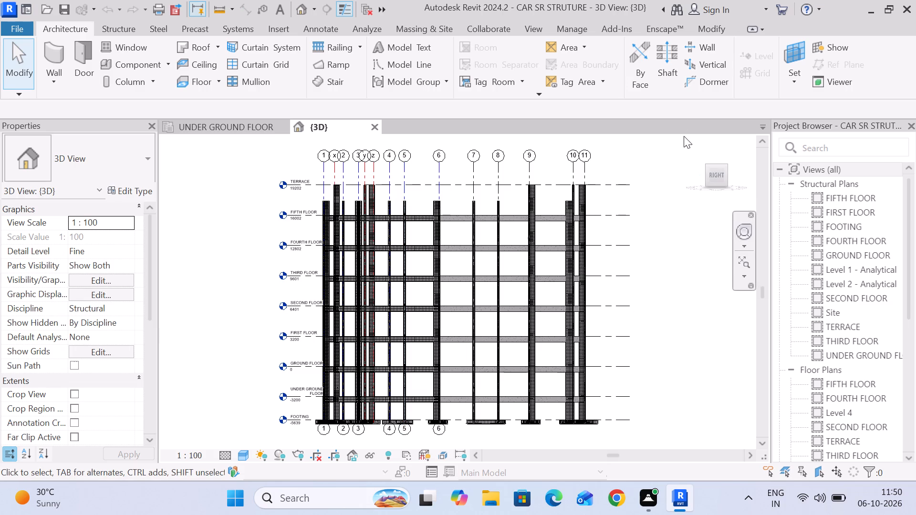
pyautogui.click(704, 143)
pyautogui.click(697, 143)
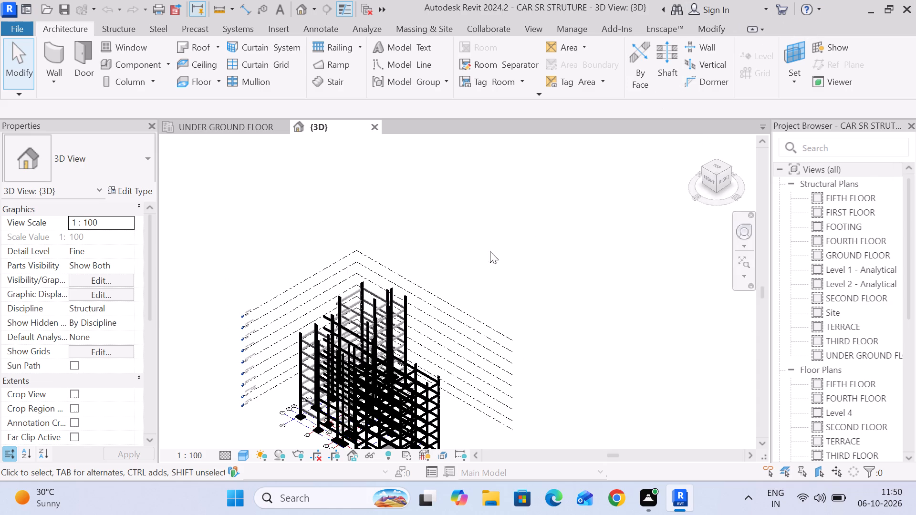
pyautogui.moveTo(504, 266); pyautogui.dragTo(502, 193, button='middle')
pyautogui.scroll(5, 465, 228)
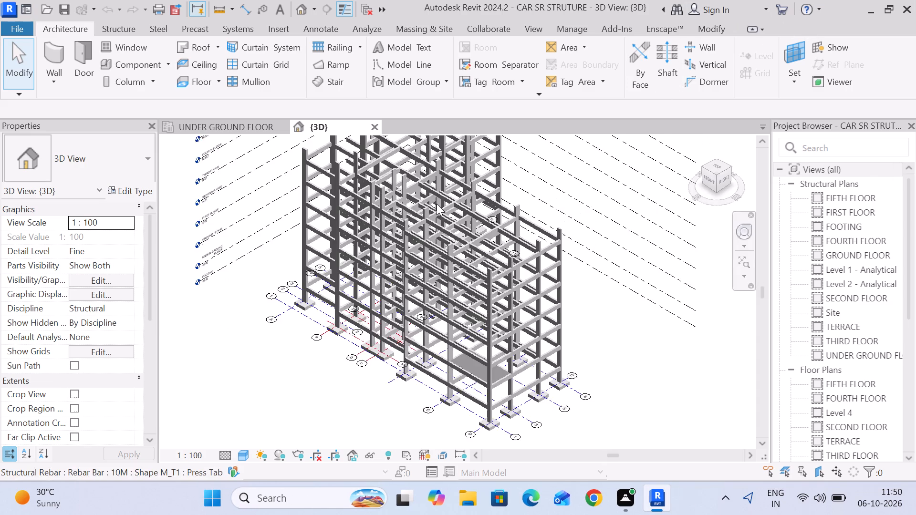
pyautogui.scroll(1, 437, 204)
pyautogui.moveTo(439, 204); pyautogui.dragTo(483, 307, button='middle')
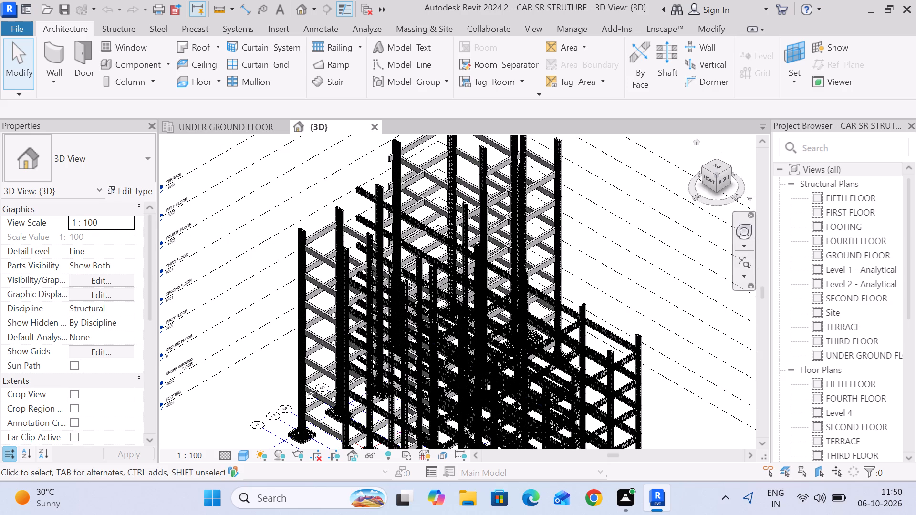
# Examine the beams, columns and rebar around grids A to C and 1 to 6 in the UNDER GROUND FLOOR structural plan.
pyautogui.click(220, 133)
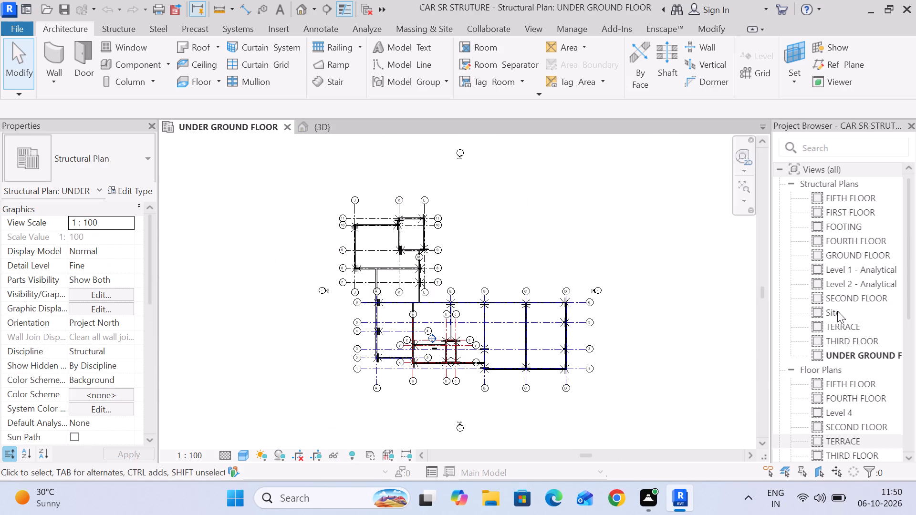
pyautogui.scroll(6, 489, 368)
pyautogui.scroll(9, 440, 367)
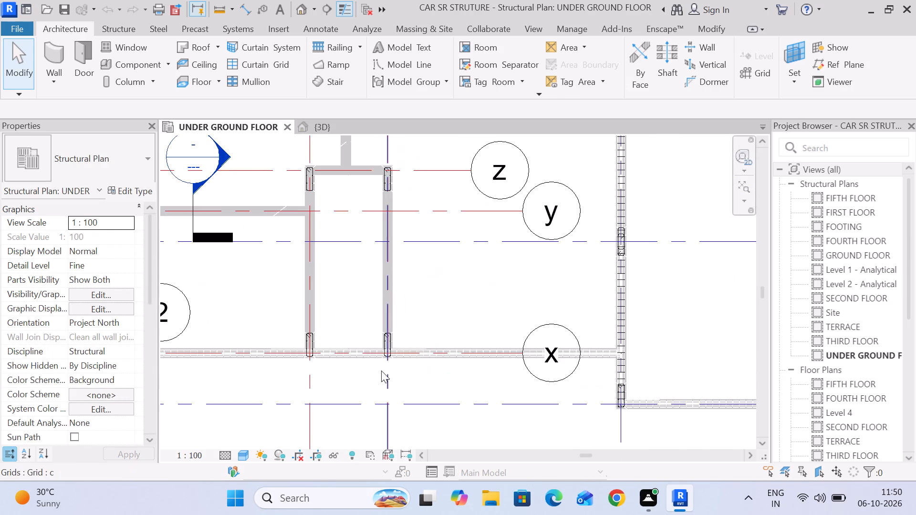
pyautogui.moveTo(381, 371); pyautogui.dragTo(464, 348, button='middle')
pyautogui.scroll(8, 281, 344)
pyautogui.moveTo(281, 344); pyautogui.dragTo(411, 321, button='middle')
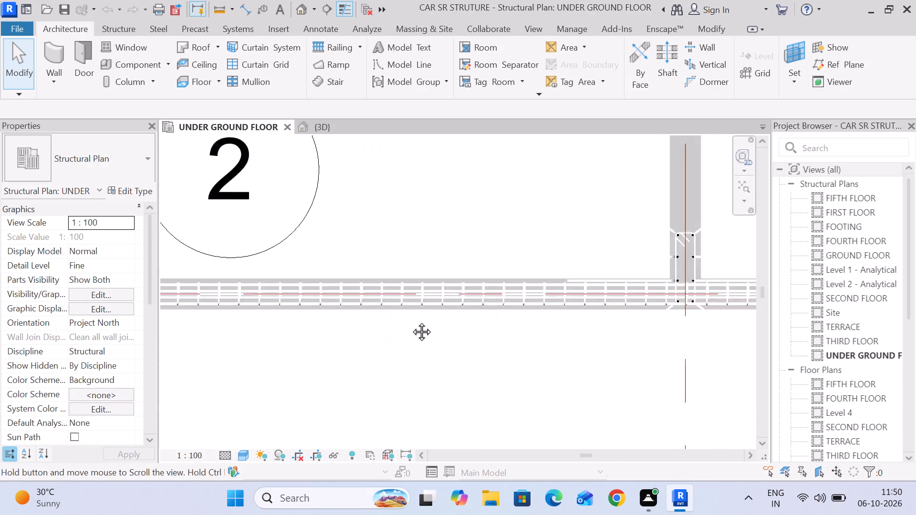
pyautogui.moveTo(411, 321); pyautogui.dragTo(411, 321, button='middle')
pyautogui.scroll(5, 414, 319)
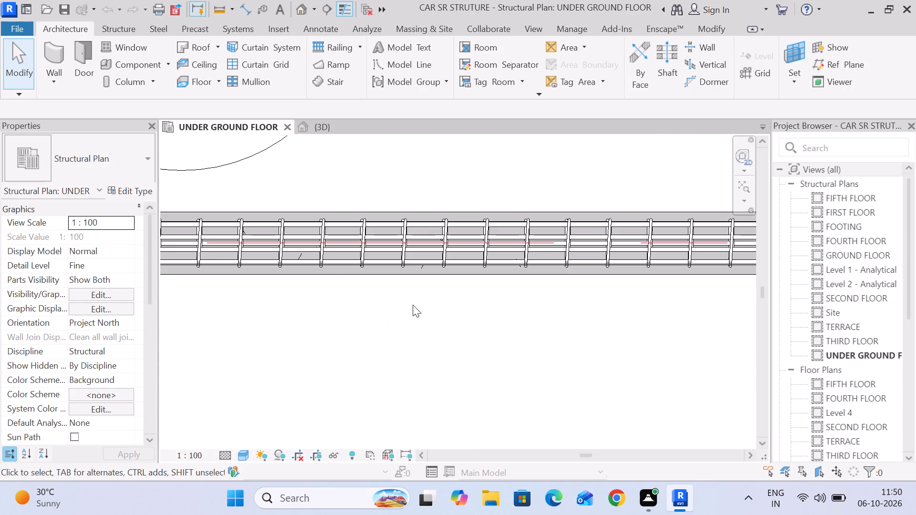
pyautogui.scroll(-19, 417, 264)
pyautogui.scroll(3, 330, 268)
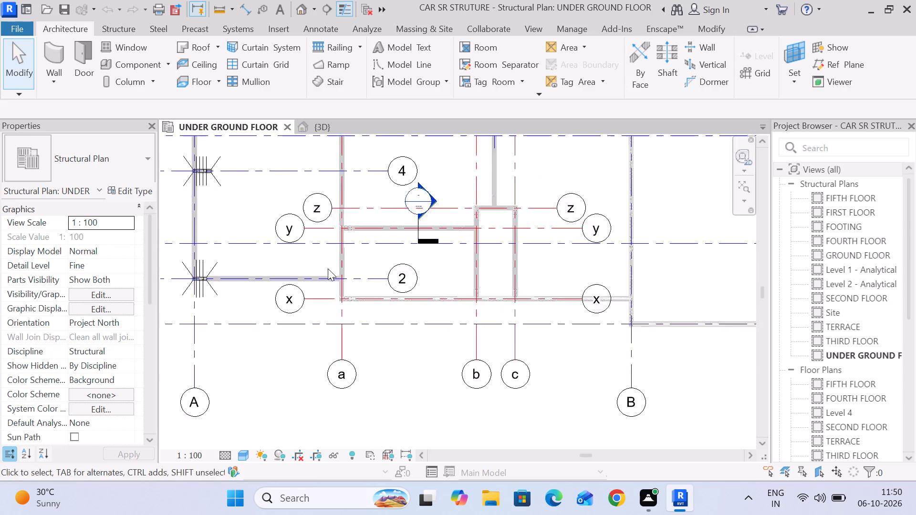
pyautogui.scroll(3, 328, 268)
pyautogui.scroll(-5, 573, 234)
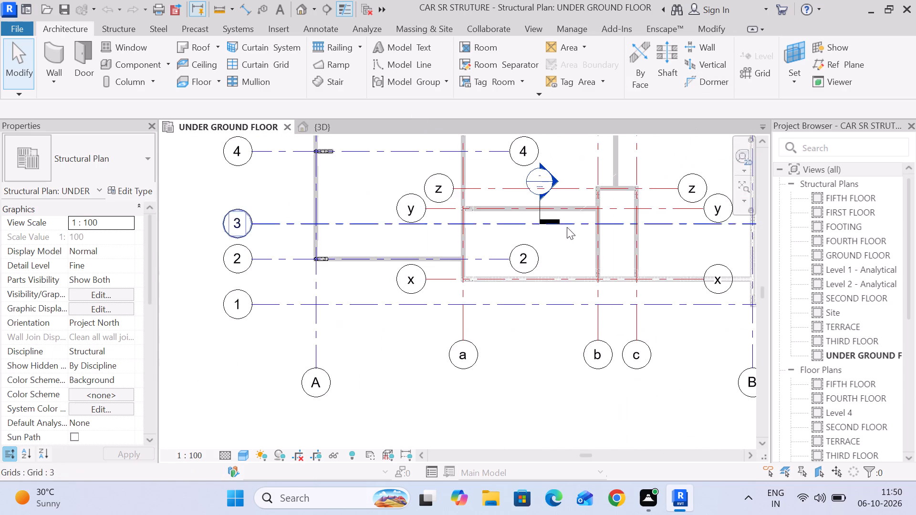
pyautogui.moveTo(587, 242); pyautogui.dragTo(423, 254, button='middle')
pyautogui.scroll(-3, 532, 253)
pyautogui.moveTo(531, 262); pyautogui.dragTo(531, 249, button='middle')
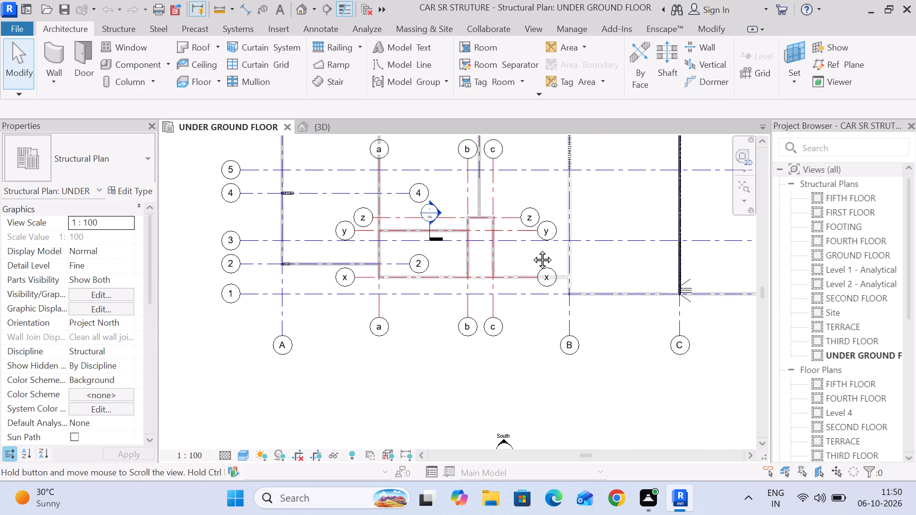
pyautogui.moveTo(531, 249); pyautogui.dragTo(540, 228, button='middle')
pyautogui.scroll(-3, 540, 228)
pyautogui.moveTo(540, 228); pyautogui.dragTo(556, 291, button='middle')
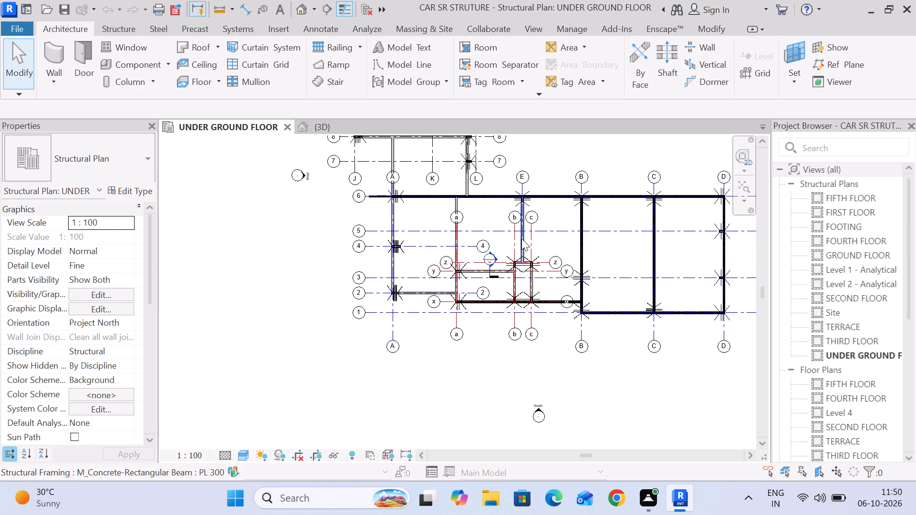
pyautogui.scroll(7, 521, 238)
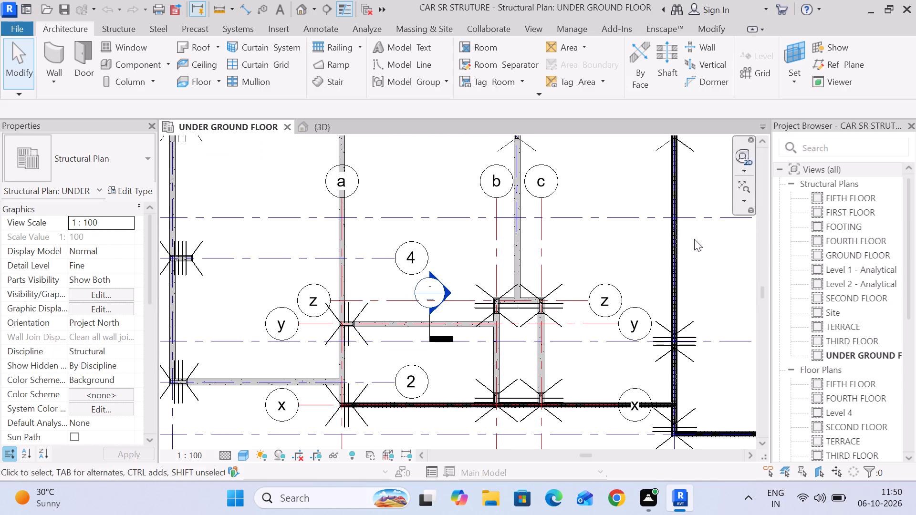
pyautogui.moveTo(702, 254); pyautogui.dragTo(625, 254)
pyautogui.moveTo(724, 270); pyautogui.dragTo(684, 240, button='middle')
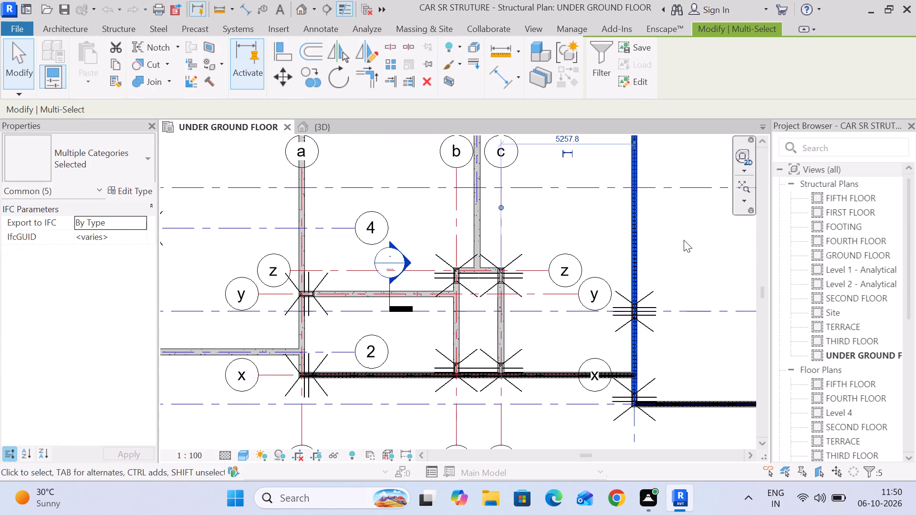
pyautogui.scroll(-4, 666, 248)
pyautogui.moveTo(663, 251); pyautogui.dragTo(654, 234, button='middle')
pyautogui.scroll(-4, 654, 235)
pyautogui.moveTo(653, 238); pyautogui.dragTo(598, 232, button='middle')
pyautogui.scroll(11, 511, 253)
pyautogui.click(540, 278)
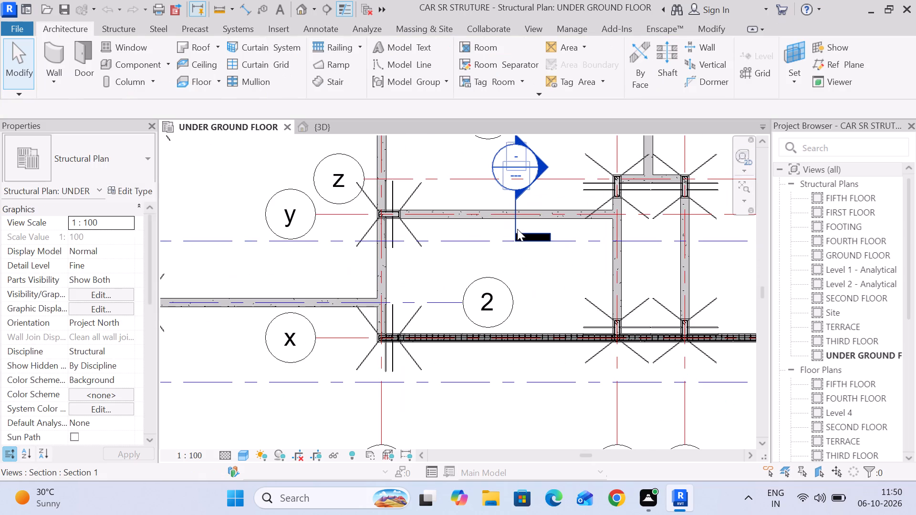
# Delete the existing section marker crossing the grid y beam between grids a and b.
pyautogui.click(517, 227)
pyautogui.press('Delete')
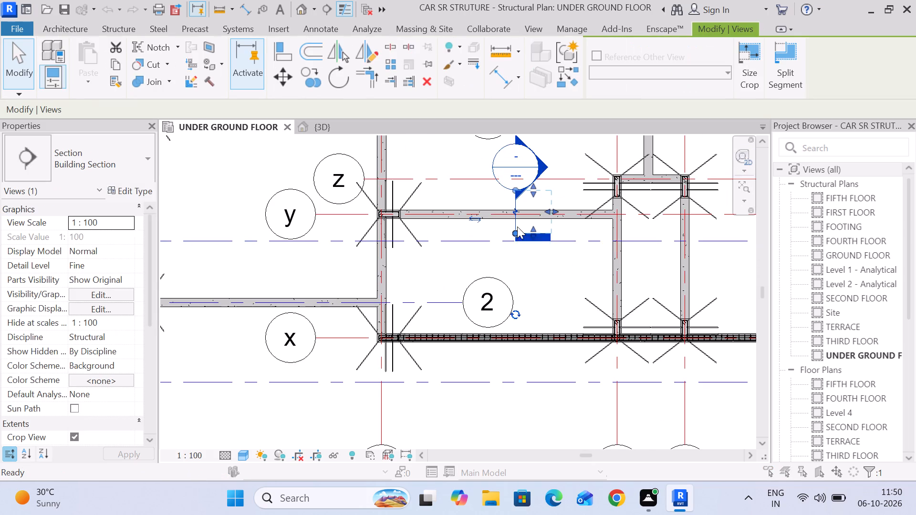
pyautogui.click(524, 282)
pyautogui.click(524, 299)
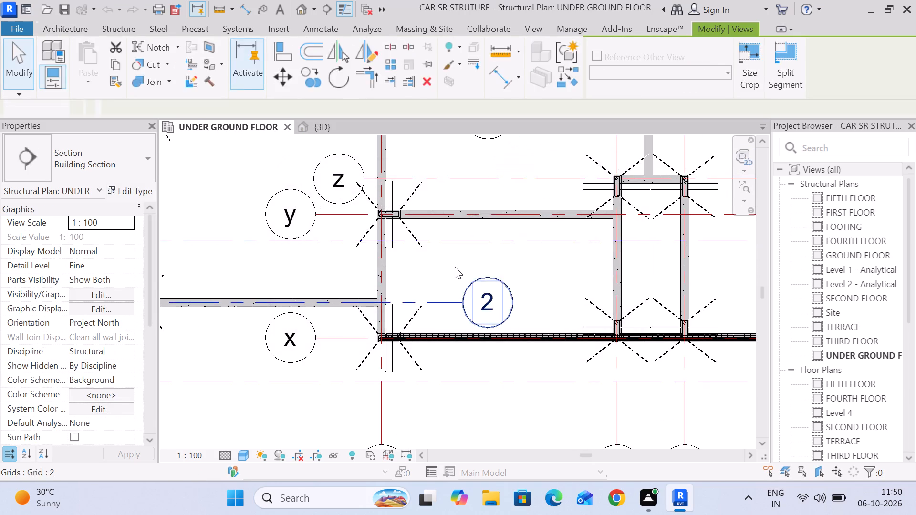
# Draw a building section between grids 5 and 6, running from outside grid A to just past grid B.
pyautogui.scroll(2, 455, 267)
pyautogui.moveTo(455, 268); pyautogui.dragTo(485, 361, button='middle')
pyautogui.scroll(-6, 484, 345)
pyautogui.moveTo(530, 338); pyautogui.dragTo(489, 351, button='middle')
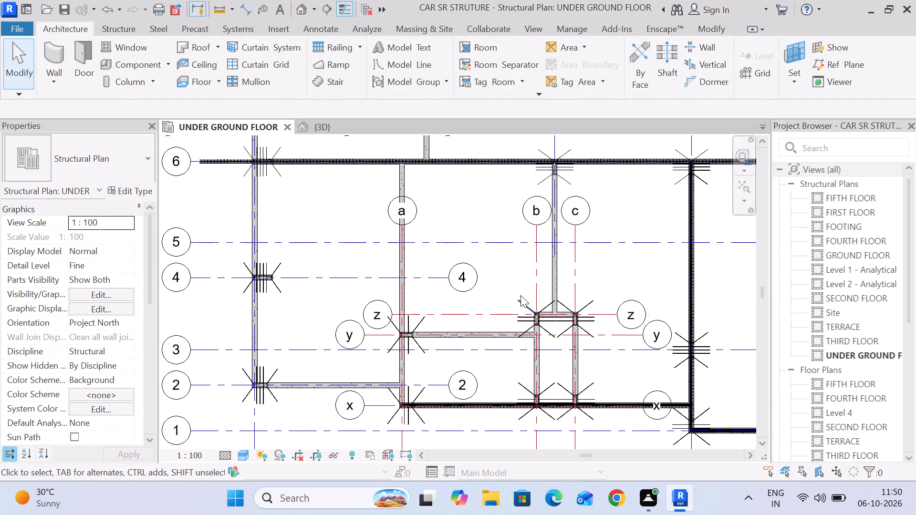
pyautogui.moveTo(604, 299); pyautogui.dragTo(558, 299, button='middle')
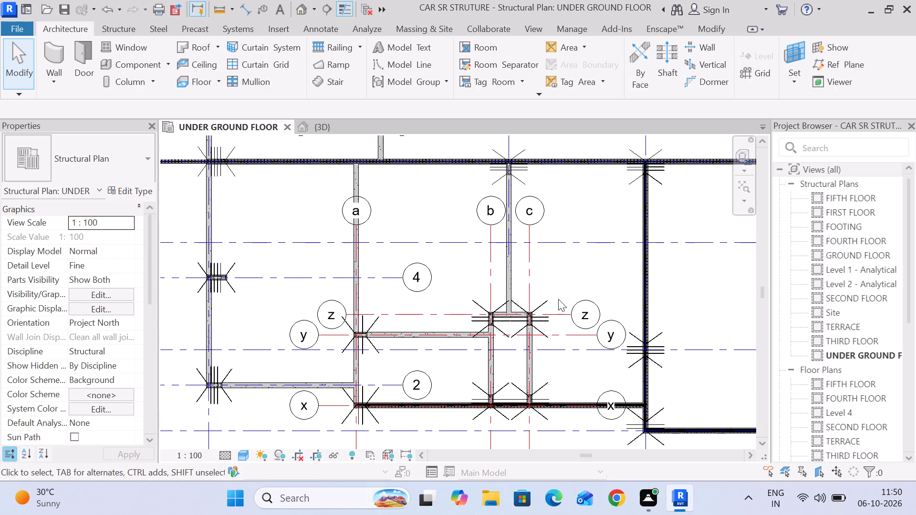
pyautogui.scroll(-3, 558, 299)
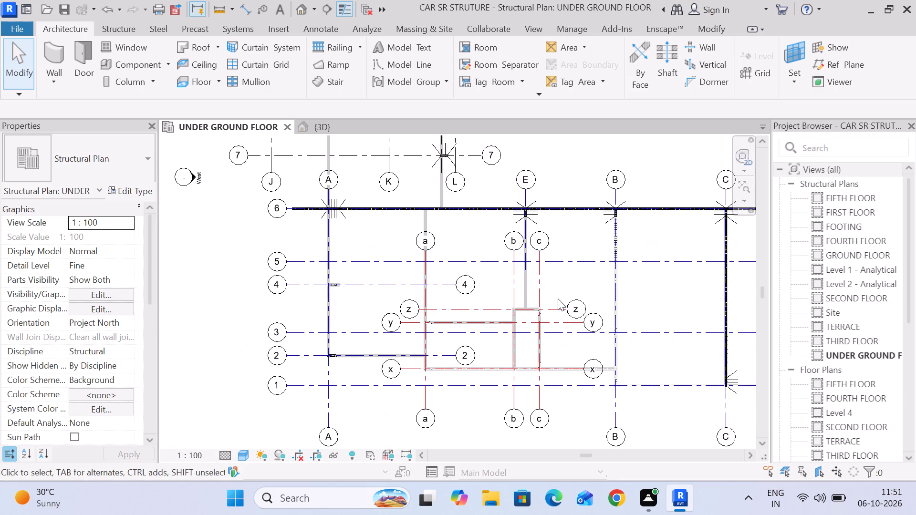
pyautogui.scroll(-2, 558, 299)
pyautogui.moveTo(561, 283); pyautogui.dragTo(562, 323, button='middle')
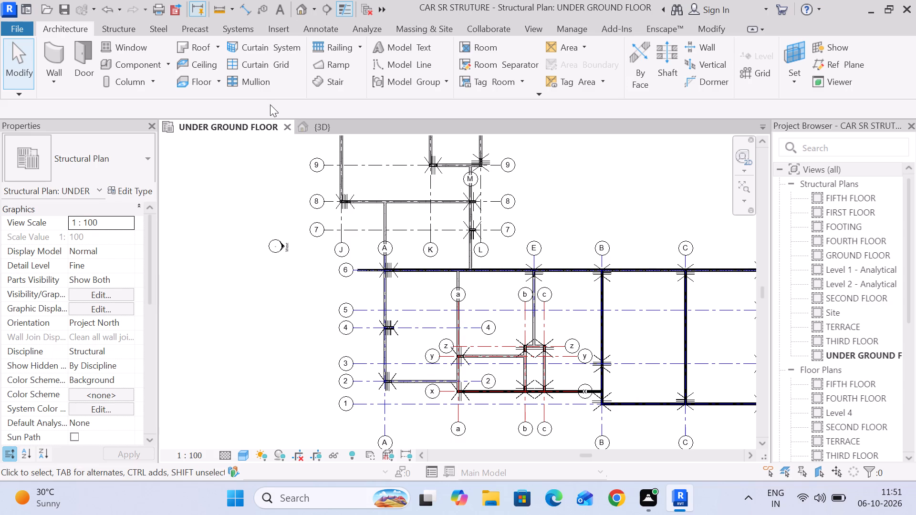
pyautogui.click(326, 10)
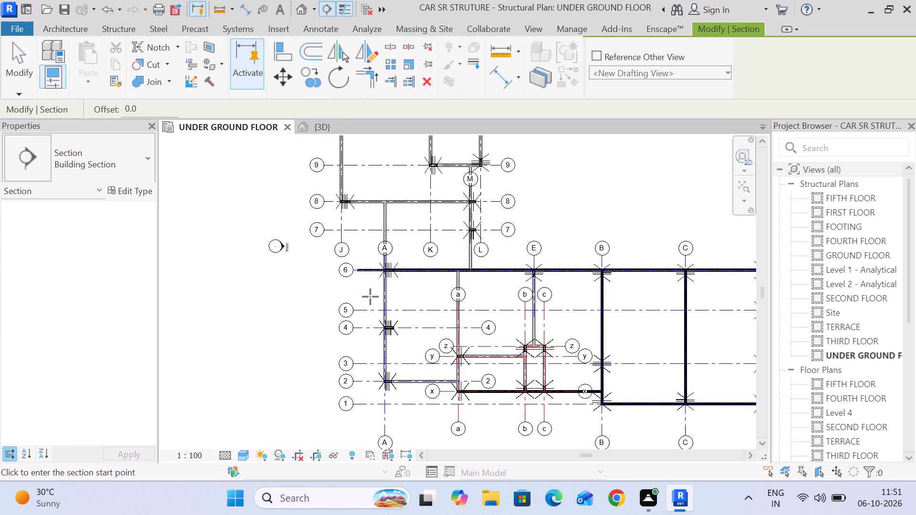
pyautogui.click(370, 295)
pyautogui.click(630, 292)
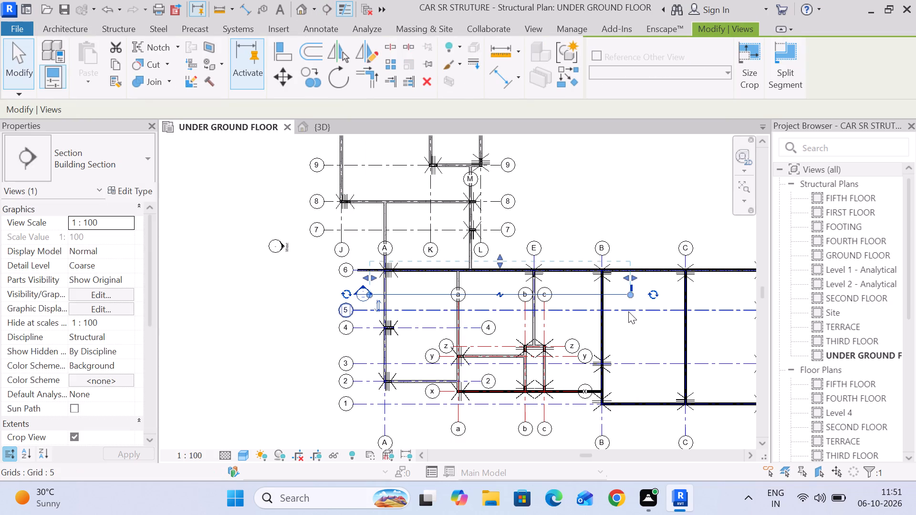
pyautogui.click(12, 72)
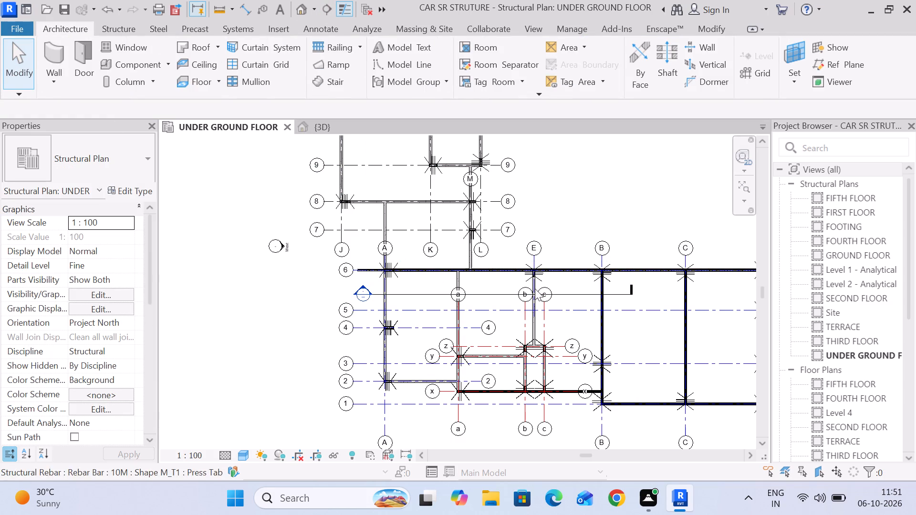
# Reduce the new section's view depth so its far boundary sits just beyond the section line, short of grid 6.
pyautogui.click(509, 292)
pyautogui.moveTo(497, 258); pyautogui.dragTo(497, 286)
# Open the view of the new section between grids 5 and 6.
pyautogui.scroll(4, 486, 294)
pyautogui.moveTo(538, 319); pyautogui.dragTo(442, 256, button='middle')
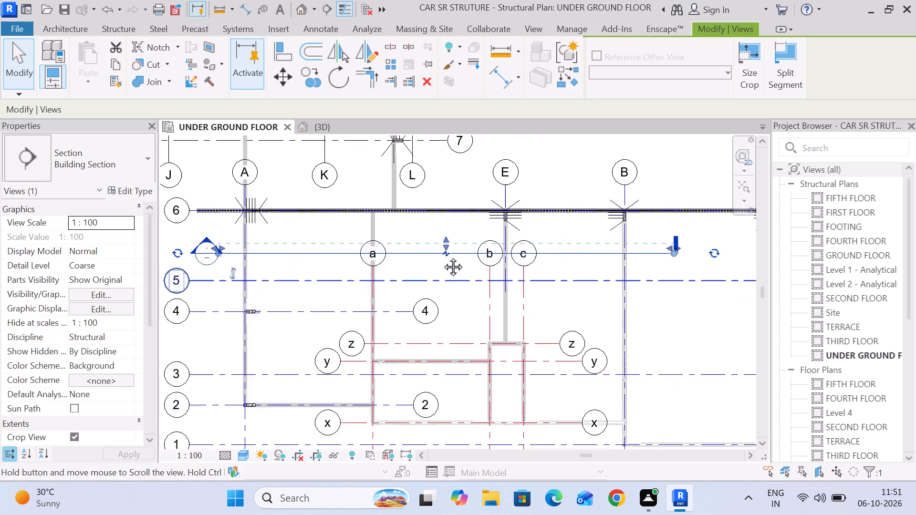
pyautogui.moveTo(442, 256); pyautogui.dragTo(441, 254, button='middle')
pyautogui.scroll(-2, 443, 254)
pyautogui.rightClick(443, 254)
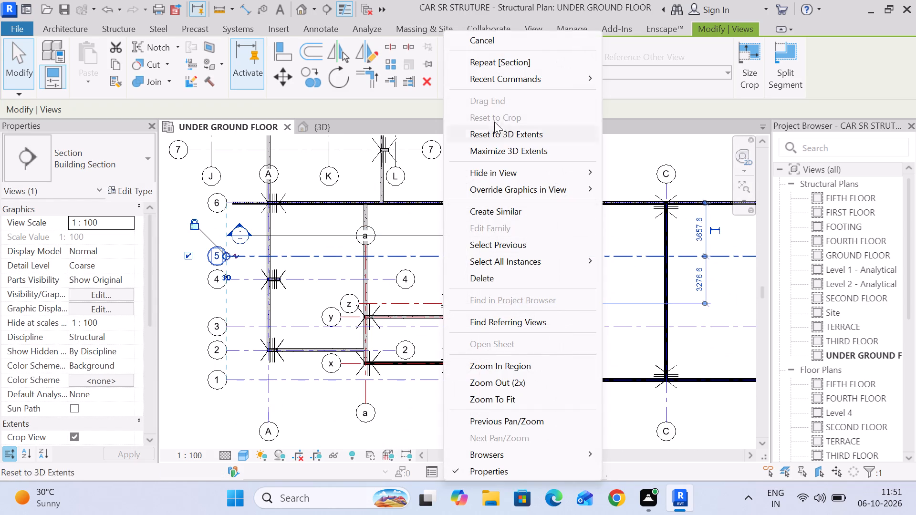
pyautogui.click(419, 184)
pyautogui.click(405, 242)
pyautogui.click(406, 231)
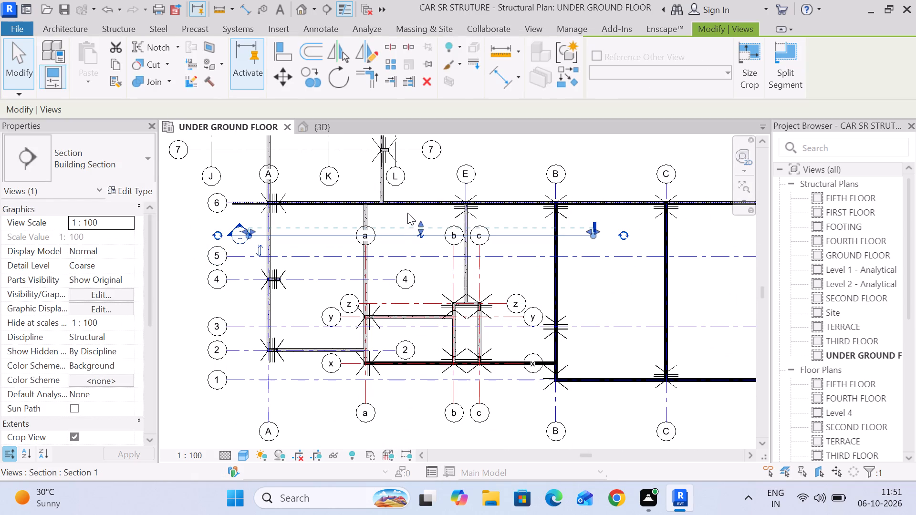
pyautogui.rightClick(407, 213)
pyautogui.click(454, 127)
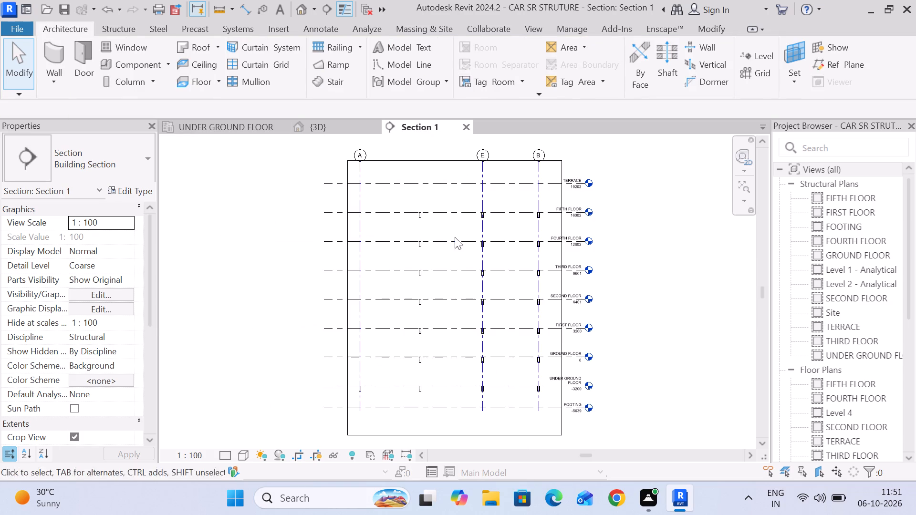
# Set the section view's detail level to Fine, focusing on the grid B beam at UNDER GROUND FLOOR level.
pyautogui.scroll(5, 546, 345)
pyautogui.scroll(6, 543, 386)
pyautogui.moveTo(543, 386); pyautogui.dragTo(540, 223, button='middle')
pyautogui.scroll(1, 537, 235)
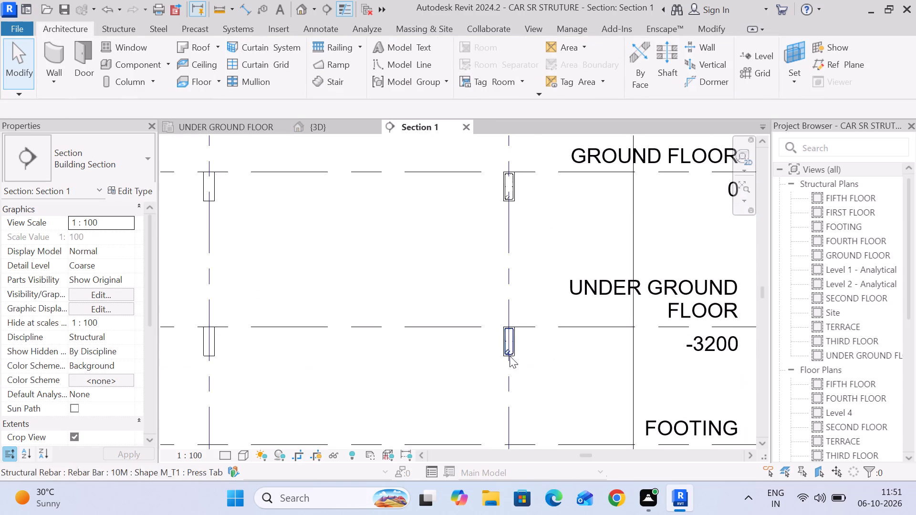
pyautogui.scroll(7, 508, 368)
pyautogui.scroll(7, 501, 314)
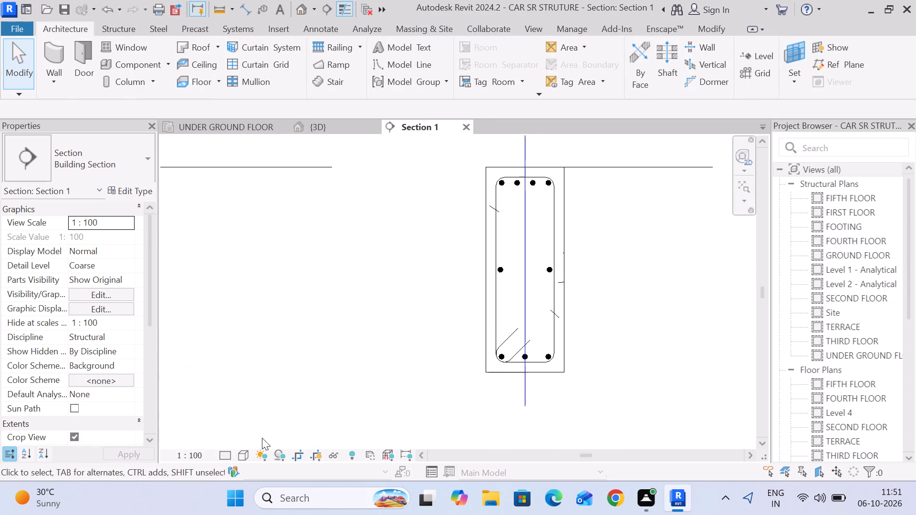
pyautogui.click(220, 458)
pyautogui.click(226, 445)
pyautogui.scroll(-6, 295, 299)
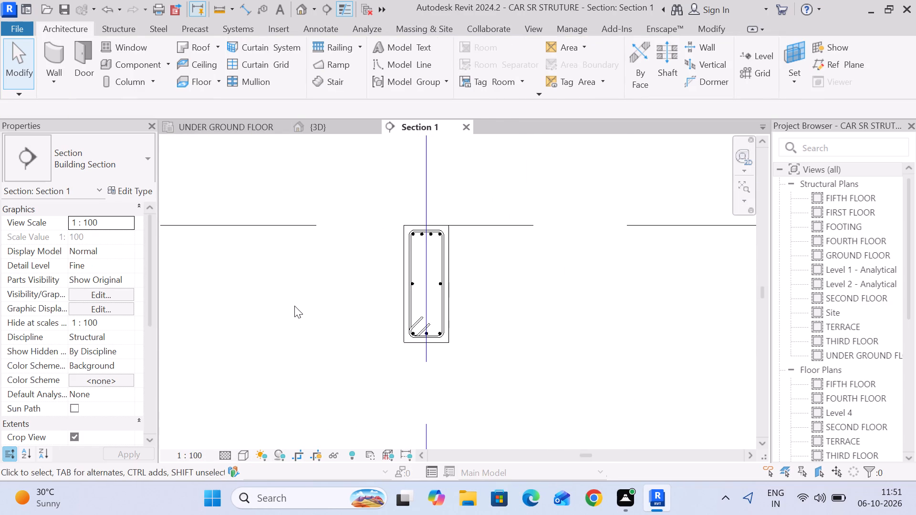
# Look over the beams at each floor level along the section, from grid A across to grid B.
pyautogui.moveTo(289, 307); pyautogui.dragTo(491, 304, button='middle')
pyautogui.scroll(-13, 489, 311)
pyautogui.moveTo(346, 323); pyautogui.dragTo(524, 315, button='middle')
pyautogui.moveTo(323, 315); pyautogui.dragTo(448, 310, button='middle')
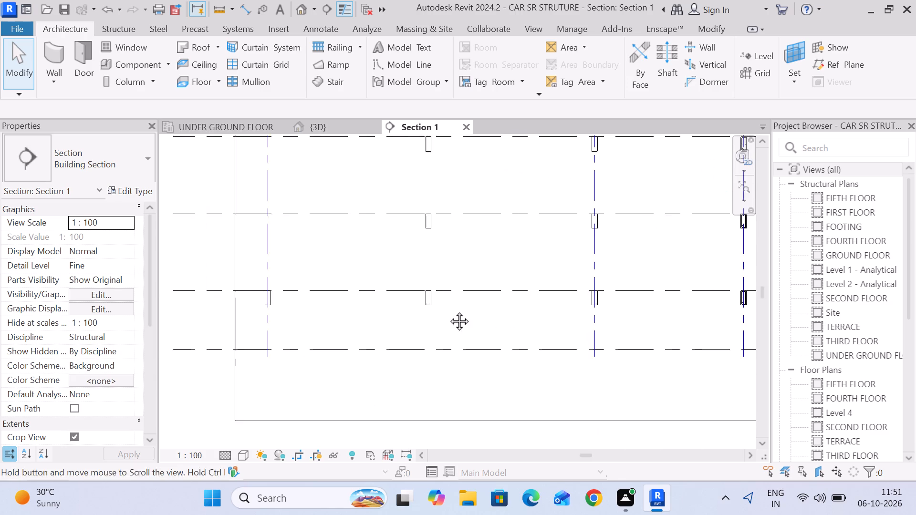
pyautogui.moveTo(448, 310); pyautogui.dragTo(456, 310, button='middle')
pyautogui.scroll(2, 311, 309)
pyautogui.scroll(-6, 364, 309)
pyautogui.moveTo(490, 311); pyautogui.dragTo(271, 316, button='middle')
pyautogui.scroll(3, 409, 309)
pyautogui.moveTo(410, 309); pyautogui.dragTo(416, 309, button='middle')
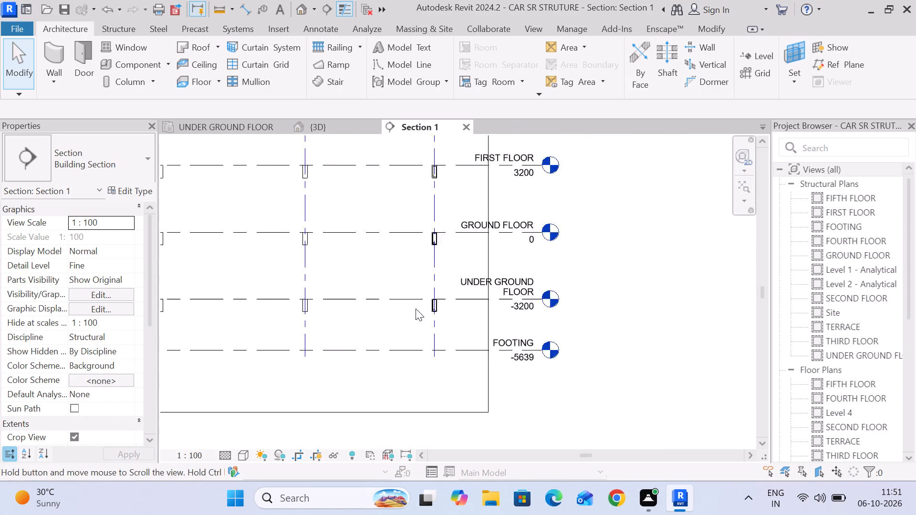
pyautogui.moveTo(416, 309); pyautogui.dragTo(414, 309, button='middle')
pyautogui.scroll(2, 416, 309)
pyautogui.scroll(-6, 416, 309)
pyautogui.moveTo(342, 313); pyautogui.dragTo(461, 313, button='middle')
pyautogui.moveTo(442, 244); pyautogui.dragTo(439, 272, button='middle')
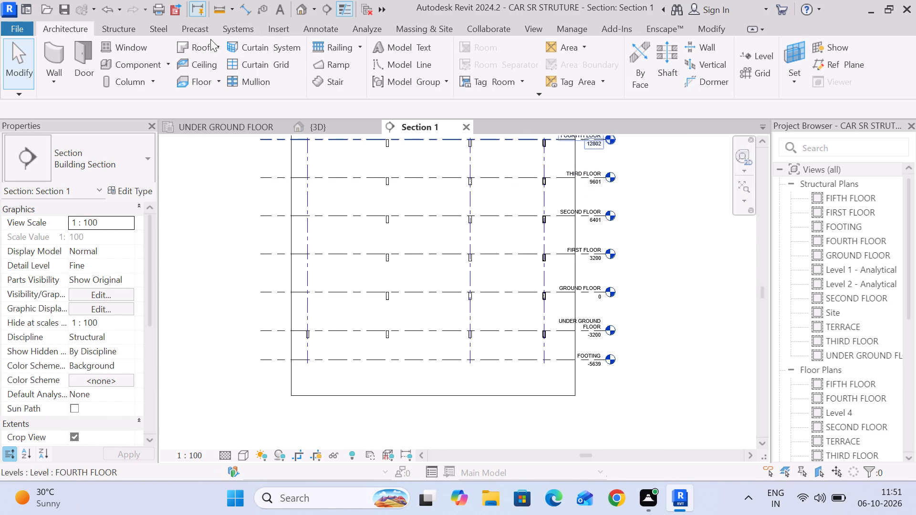
# Set the rebar cover of the UNDER GROUND FLOOR beam on grid E to beam <25 mm>.
pyautogui.click(123, 23)
pyautogui.click(114, 33)
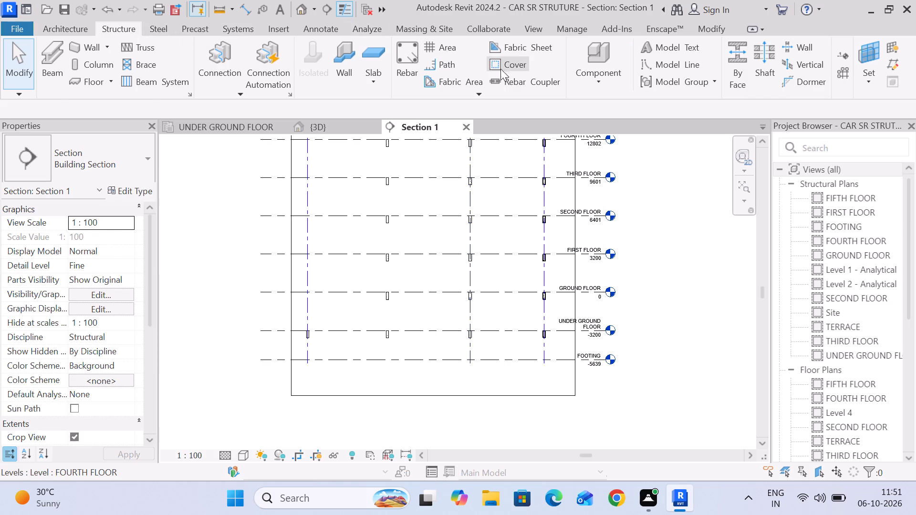
pyautogui.click(511, 61)
pyautogui.scroll(15, 486, 340)
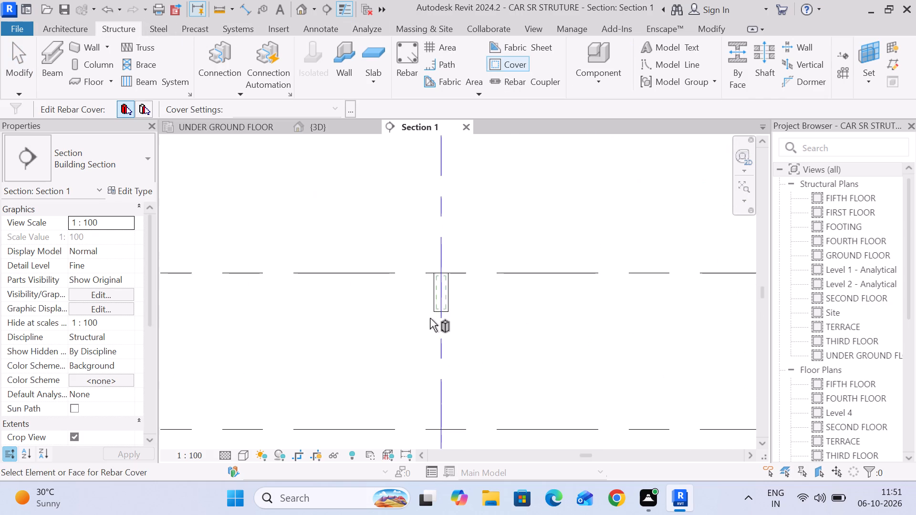
pyautogui.scroll(3, 430, 318)
pyautogui.click(468, 289)
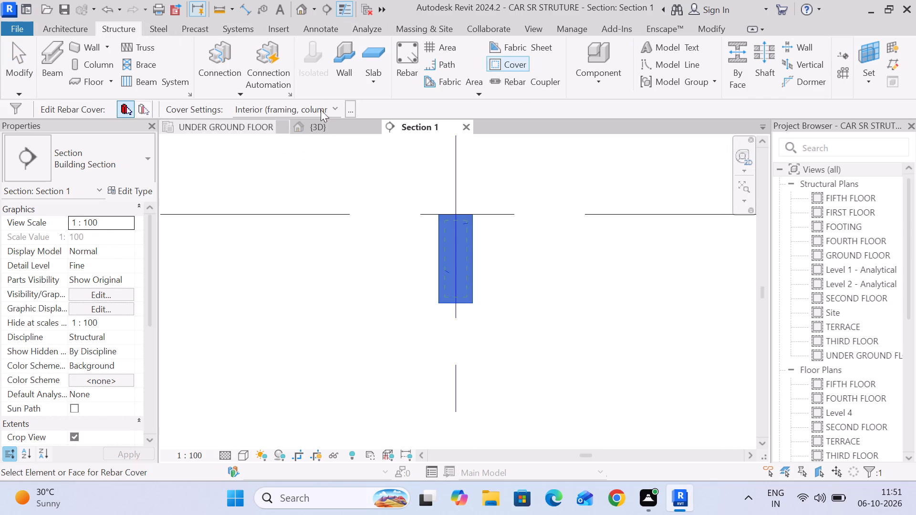
pyautogui.click(329, 96)
pyautogui.click(333, 108)
pyautogui.click(329, 122)
# Check the rebar cover settings of the UNDER GROUND FLOOR beams on grids B and E.
pyautogui.scroll(-4, 502, 194)
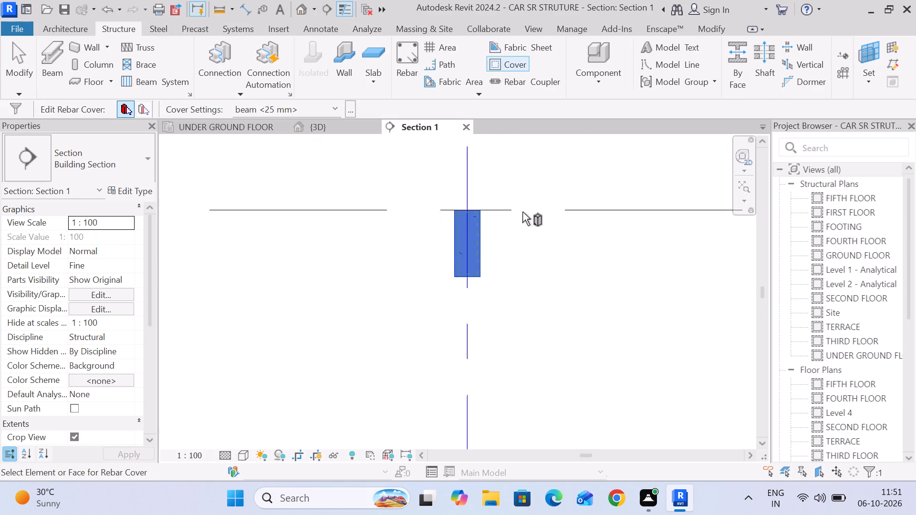
pyautogui.scroll(-2, 522, 212)
pyautogui.moveTo(372, 244); pyautogui.dragTo(319, 256, button='middle')
pyautogui.scroll(-3, 478, 245)
pyautogui.moveTo(566, 261); pyautogui.dragTo(473, 261, button='middle')
pyautogui.scroll(6, 624, 258)
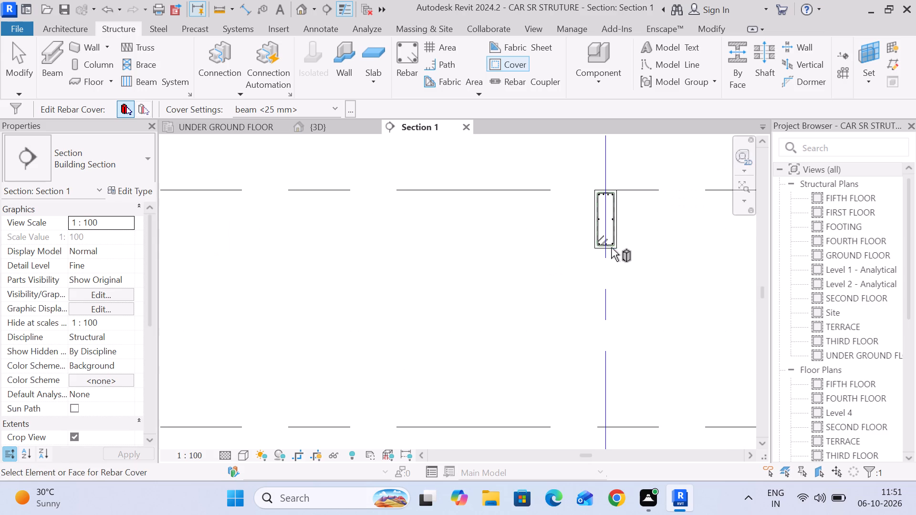
pyautogui.click(612, 247)
pyautogui.scroll(-7, 619, 257)
pyautogui.middleClick(396, 249)
pyautogui.scroll(5, 396, 249)
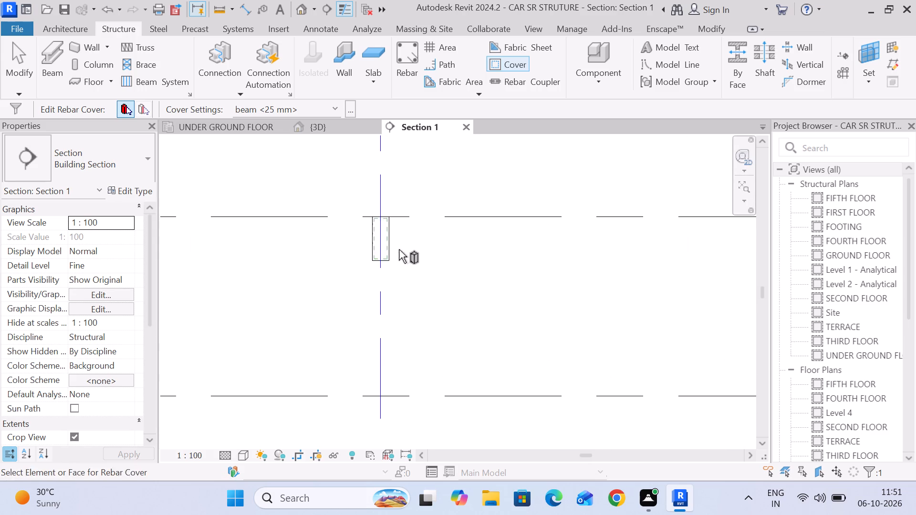
pyautogui.click(387, 249)
# Set the rebar cover of the GROUND FLOOR beam on grid E to beam <25 mm>.
pyautogui.moveTo(480, 244); pyautogui.dragTo(545, 387, button='middle')
pyautogui.moveTo(467, 254); pyautogui.dragTo(499, 386, button='middle')
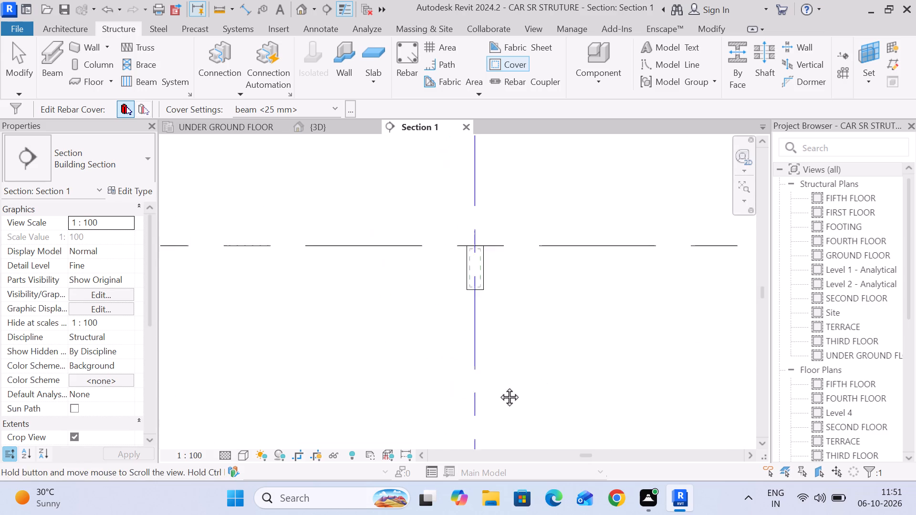
pyautogui.moveTo(499, 386); pyautogui.dragTo(499, 387, button='middle')
pyautogui.click(487, 303)
pyautogui.click(339, 109)
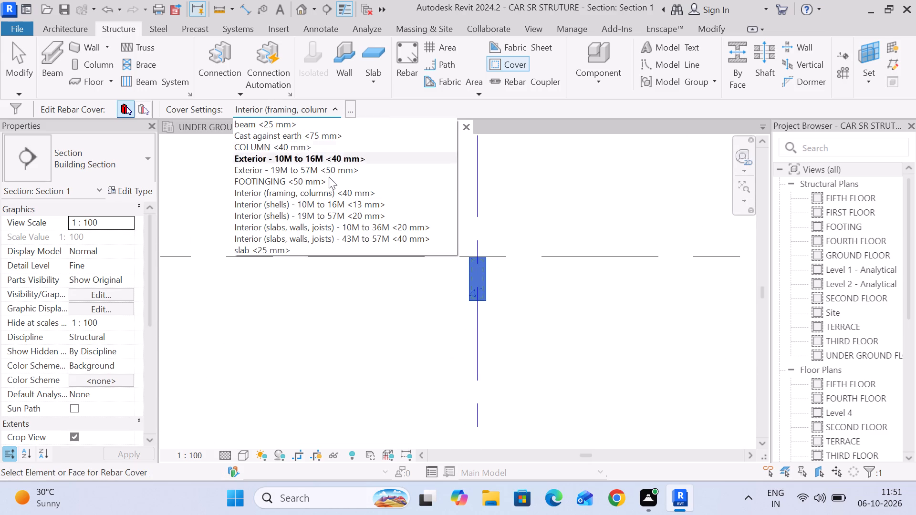
pyautogui.click(312, 123)
# Set the rebar cover of the FIRST FLOOR beam on grid E to beam <25 mm>.
pyautogui.scroll(-5, 403, 199)
pyautogui.moveTo(433, 199); pyautogui.dragTo(459, 388, button='middle')
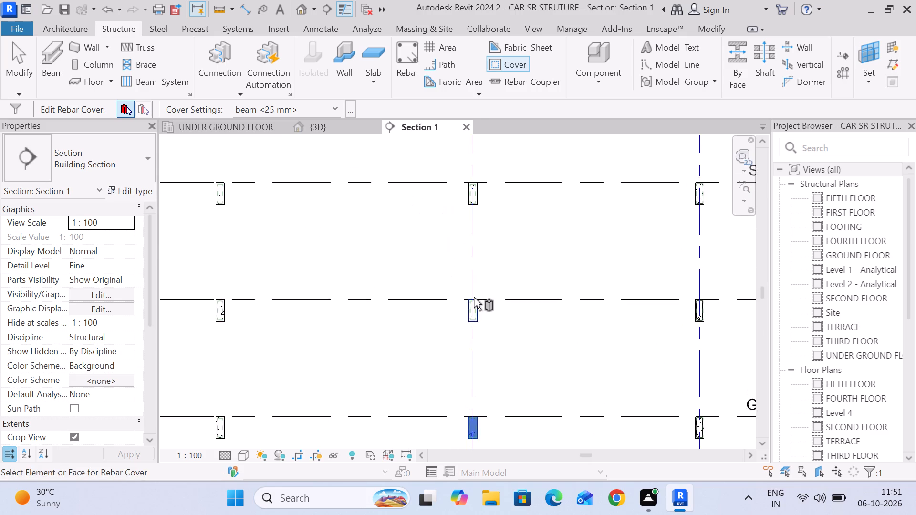
pyautogui.scroll(5, 474, 282)
pyautogui.click(478, 369)
pyautogui.click(478, 363)
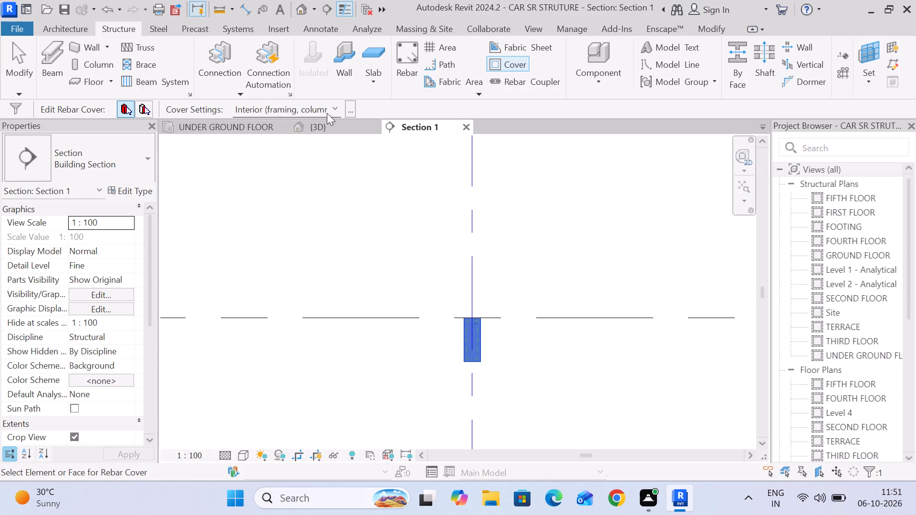
pyautogui.click(327, 113)
pyautogui.click(301, 126)
# Set the rebar cover of the SECOND FLOOR beam on grid E to beam <25 mm>.
pyautogui.scroll(-3, 456, 231)
pyautogui.moveTo(471, 157); pyautogui.dragTo(479, 345, button='middle')
pyautogui.scroll(4, 479, 336)
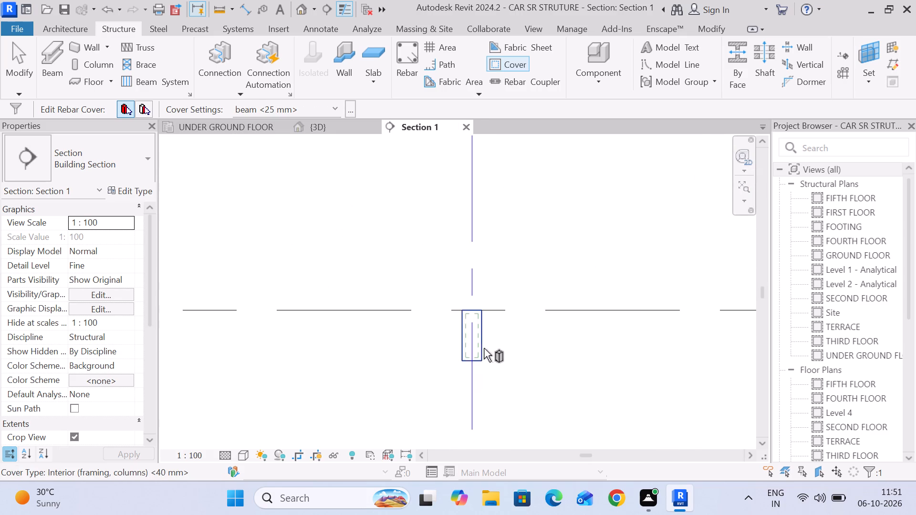
pyautogui.click(484, 348)
pyautogui.click(333, 105)
pyautogui.click(334, 124)
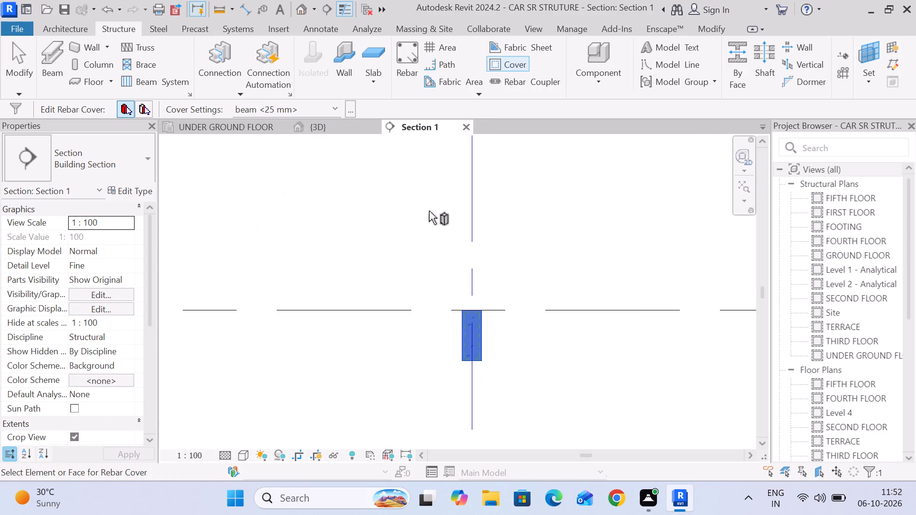
# Set the rebar cover of the THIRD FLOOR beam on grid E to beam <25 mm>.
pyautogui.scroll(-5, 452, 224)
pyautogui.scroll(1, 467, 196)
pyautogui.moveTo(467, 195); pyautogui.dragTo(473, 311, button='middle')
pyautogui.scroll(4, 455, 243)
pyautogui.click(456, 269)
pyautogui.click(486, 274)
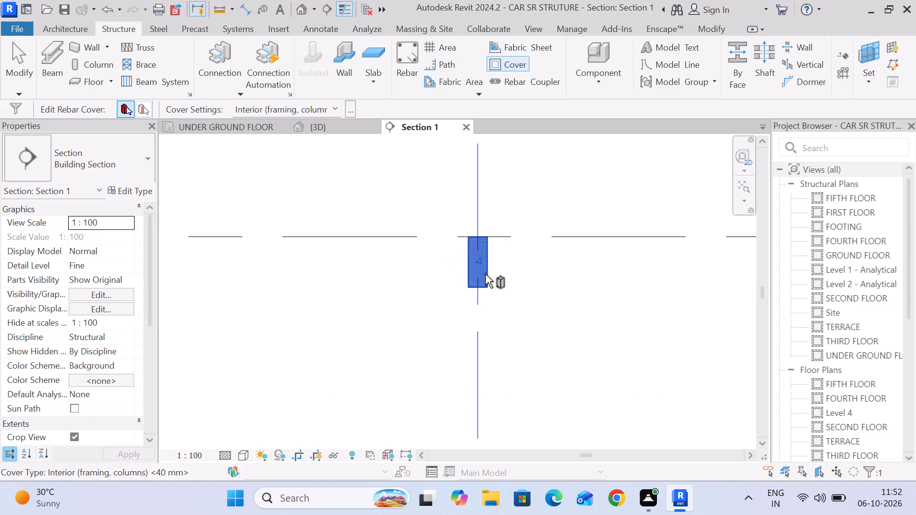
pyautogui.click(294, 112)
pyautogui.click(292, 122)
# Set the rebar cover of the FOURTH FLOOR beam on grid E to beam <25 mm>.
pyautogui.scroll(-7, 306, 126)
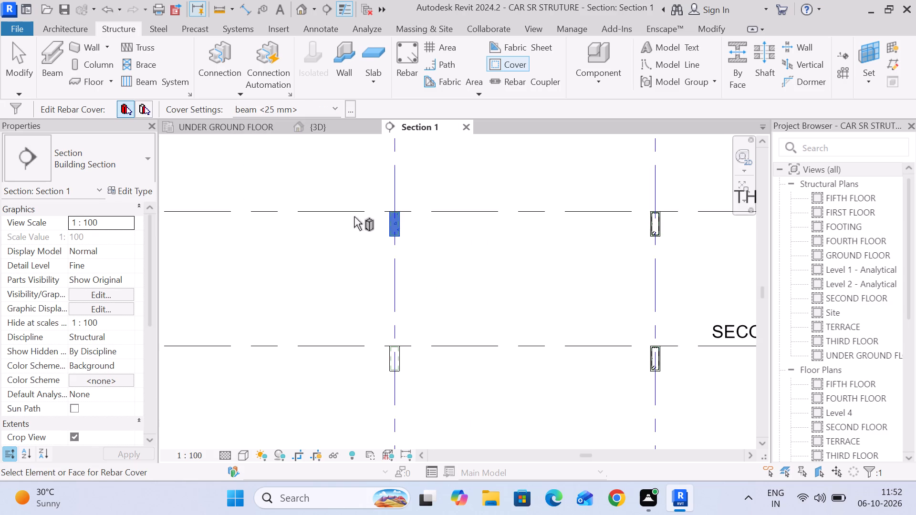
pyautogui.moveTo(381, 168); pyautogui.dragTo(384, 365, button='middle')
pyautogui.scroll(5, 398, 283)
pyautogui.click(399, 282)
pyautogui.click(322, 103)
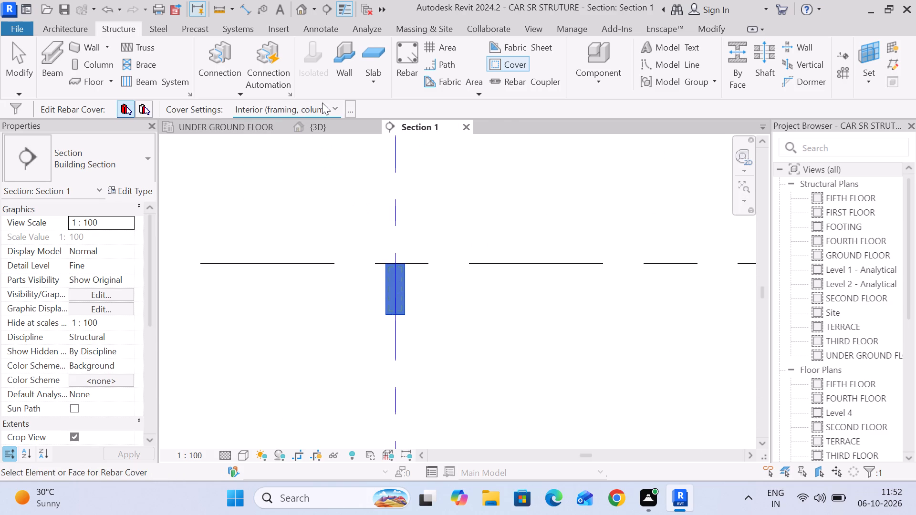
pyautogui.click(324, 128)
# Set the rebar cover of the FIFTH FLOOR beam on grid E to beam <25 mm>.
pyautogui.scroll(-5, 389, 202)
pyautogui.moveTo(396, 187); pyautogui.dragTo(405, 388, button='middle')
pyautogui.scroll(3, 400, 270)
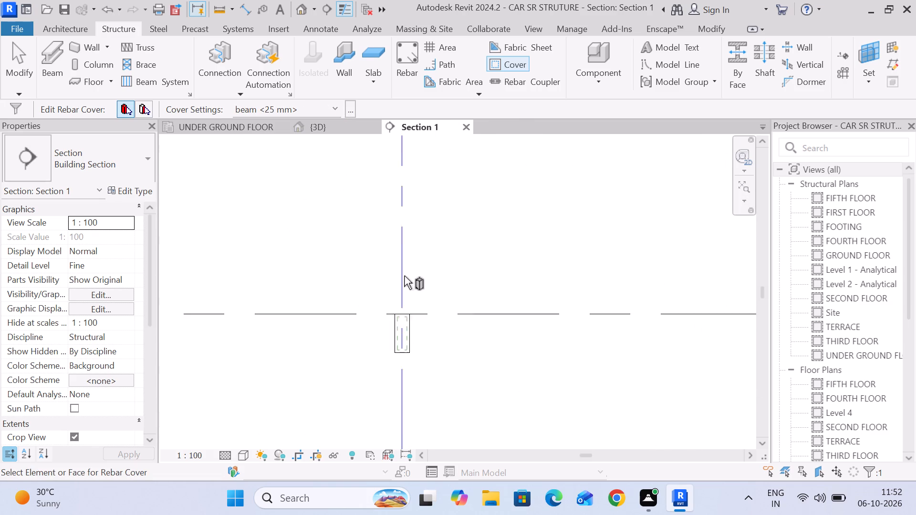
pyautogui.scroll(2, 404, 276)
pyautogui.click(412, 349)
pyautogui.click(315, 103)
pyautogui.click(313, 126)
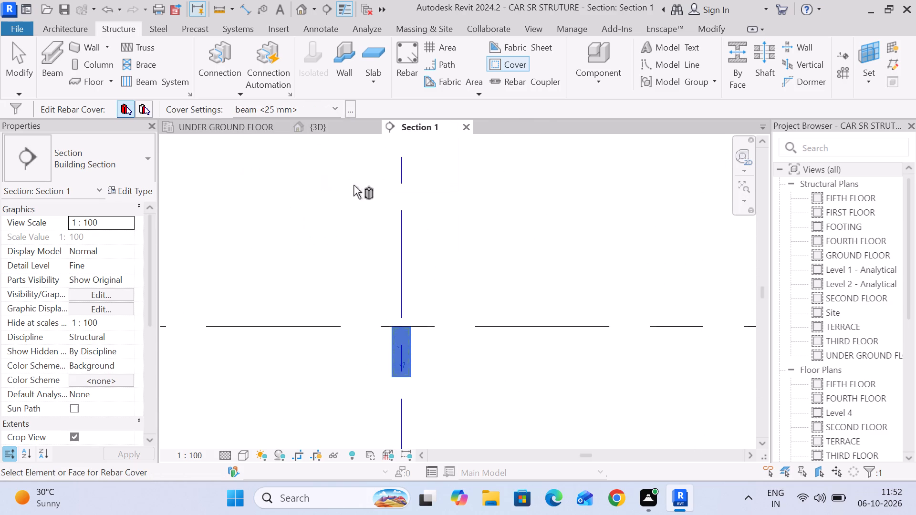
# Set the rebar cover of the FIFTH FLOOR beam between grids A and E to beam <25 mm>.
pyautogui.scroll(-5, 383, 223)
pyautogui.moveTo(394, 202); pyautogui.dragTo(394, 325, button='middle')
pyautogui.scroll(3, 391, 255)
pyautogui.scroll(-4, 391, 254)
pyautogui.scroll(1, 391, 218)
pyautogui.scroll(-5, 395, 227)
pyautogui.moveTo(288, 299); pyautogui.dragTo(384, 248, button='middle')
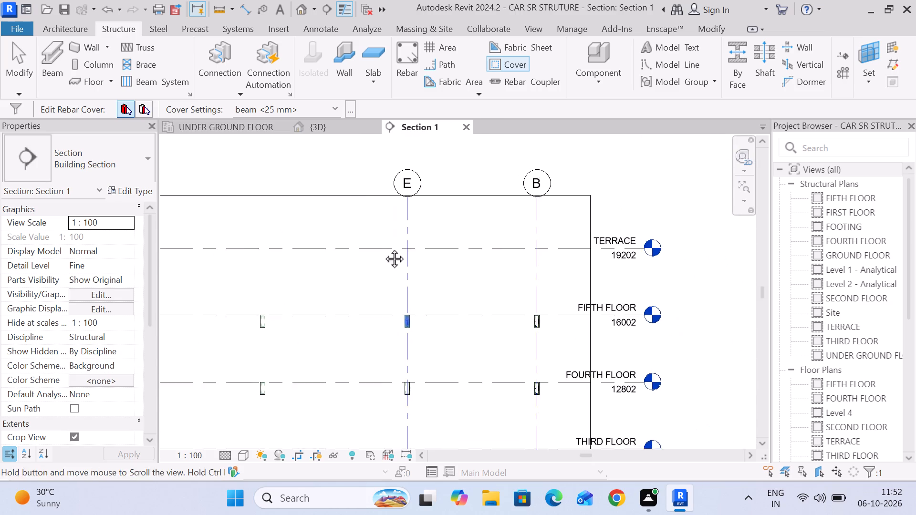
pyautogui.moveTo(384, 248); pyautogui.dragTo(411, 228, button='middle')
pyautogui.scroll(5, 375, 268)
pyautogui.click(361, 255)
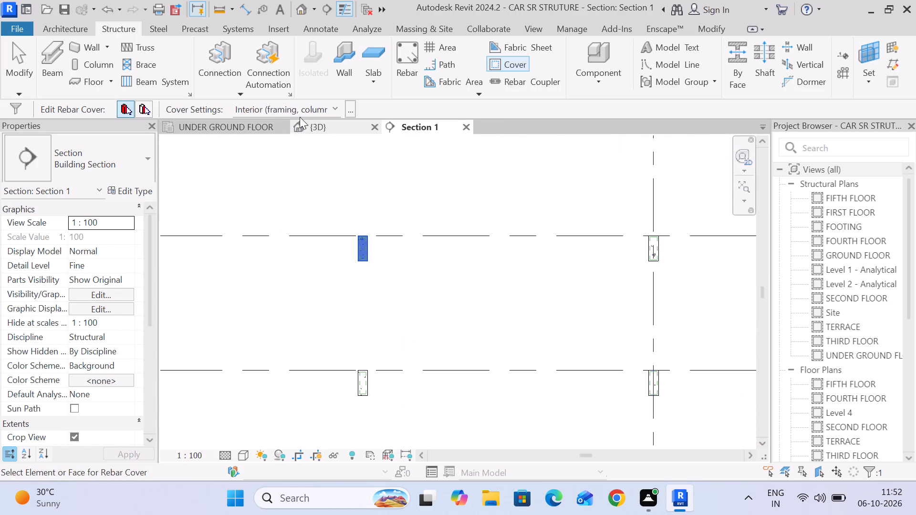
pyautogui.click(302, 106)
pyautogui.click(306, 124)
# Set the rebar cover of the FOURTH FLOOR beam between grids A and E to beam <25 mm>.
pyautogui.scroll(-5, 380, 243)
pyautogui.moveTo(415, 303); pyautogui.dragTo(415, 212, button='middle')
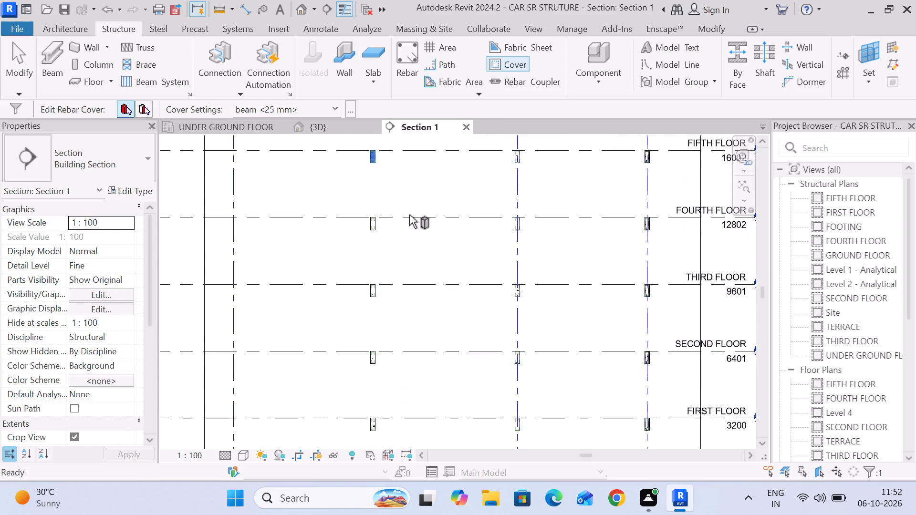
pyautogui.scroll(3, 385, 244)
pyautogui.click(369, 220)
pyautogui.click(343, 94)
pyautogui.click(307, 108)
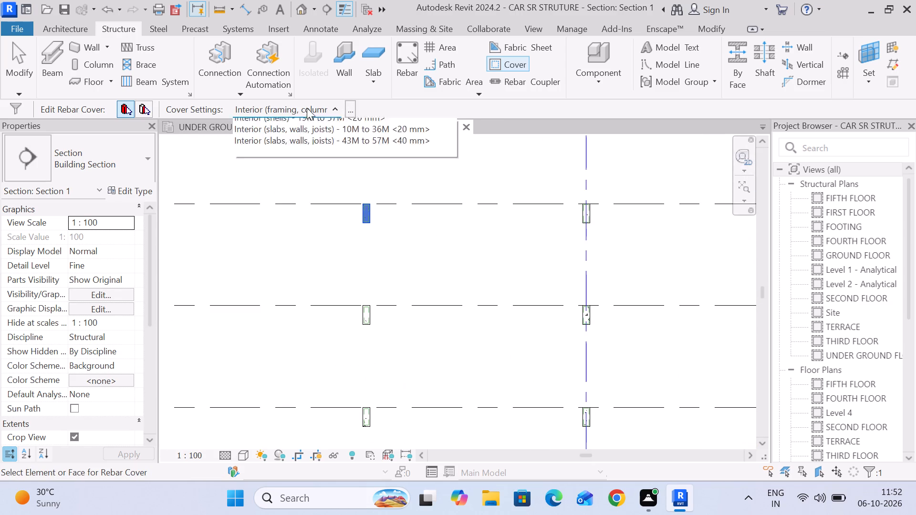
pyautogui.click(323, 118)
# Set the rebar cover of the THIRD FLOOR beam between grids A and E to beam <25 mm>.
pyautogui.scroll(-3, 379, 289)
pyautogui.moveTo(407, 323); pyautogui.dragTo(409, 323, button='middle')
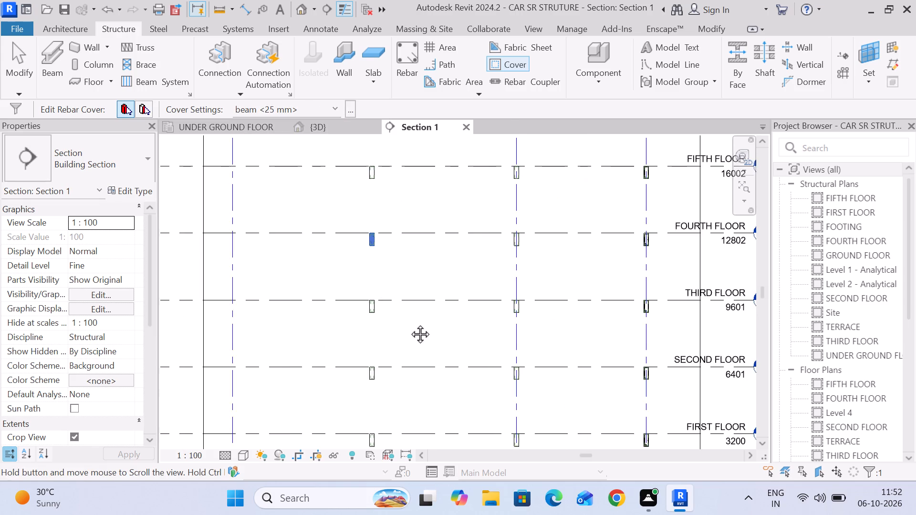
pyautogui.moveTo(409, 323); pyautogui.dragTo(401, 250, button='middle')
pyautogui.click(364, 241)
pyautogui.click(312, 102)
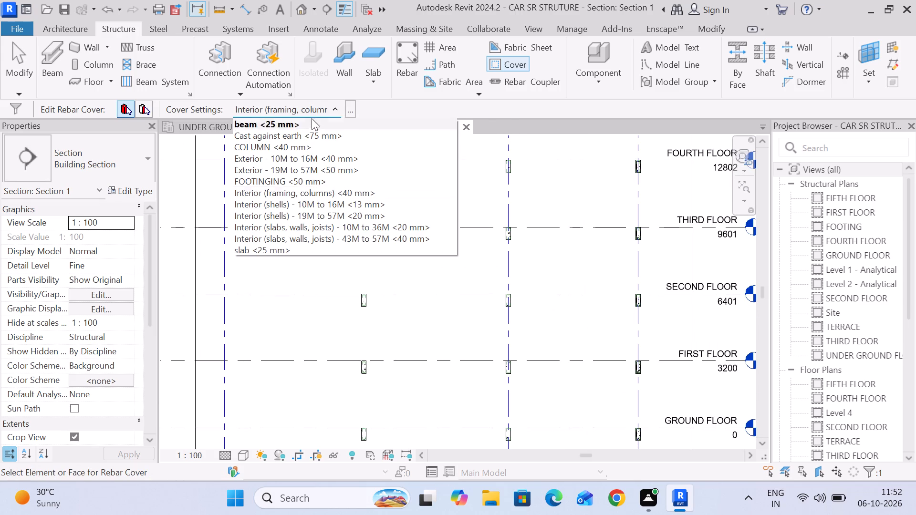
pyautogui.click(313, 124)
# Set the rebar cover of the SECOND FLOOR and FIRST FLOOR beams between grids A and E to beam <25 mm>.
pyautogui.click(370, 305)
pyautogui.click(302, 101)
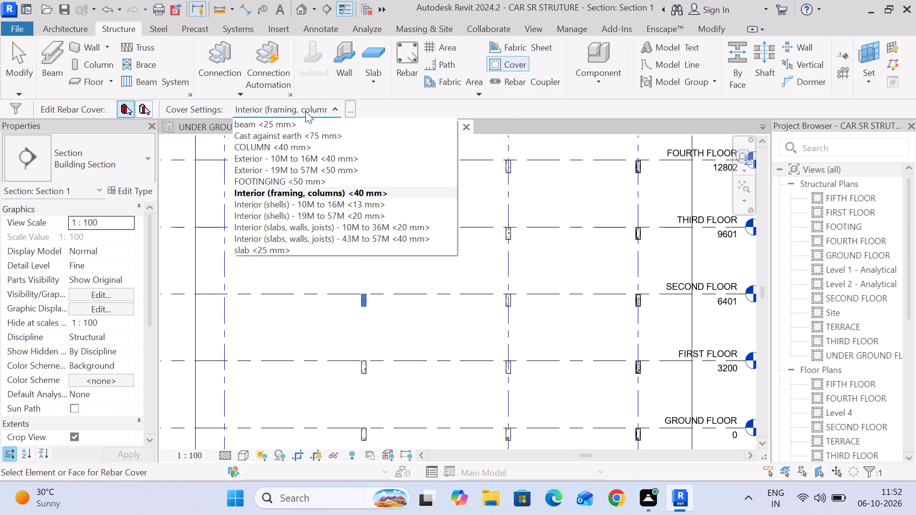
pyautogui.click(306, 128)
pyautogui.moveTo(381, 345); pyautogui.dragTo(381, 218, button='middle')
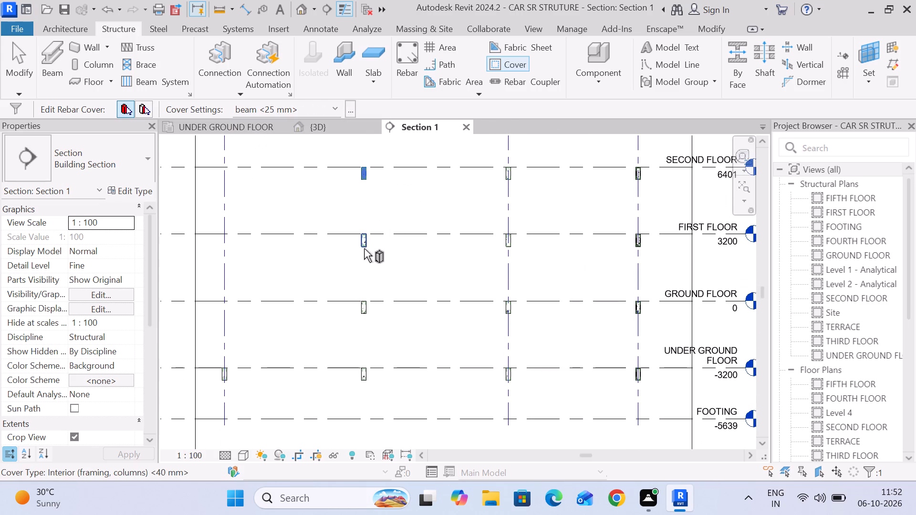
pyautogui.click(364, 248)
pyautogui.click(291, 105)
pyautogui.click(296, 128)
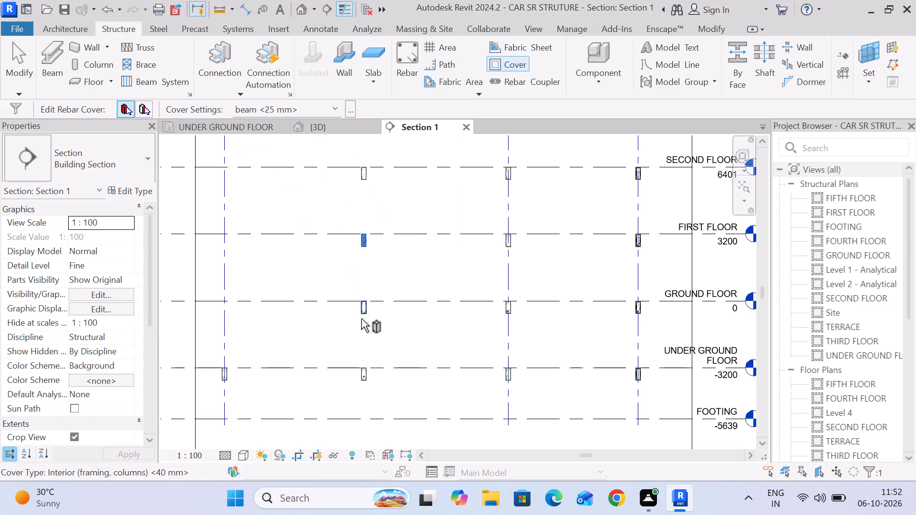
# Set the rebar cover of the GROUND FLOOR and UNDER GROUND FLOOR beams between grids A and E to beam <25 mm>.
pyautogui.click(368, 310)
pyautogui.click(292, 109)
pyautogui.click(294, 124)
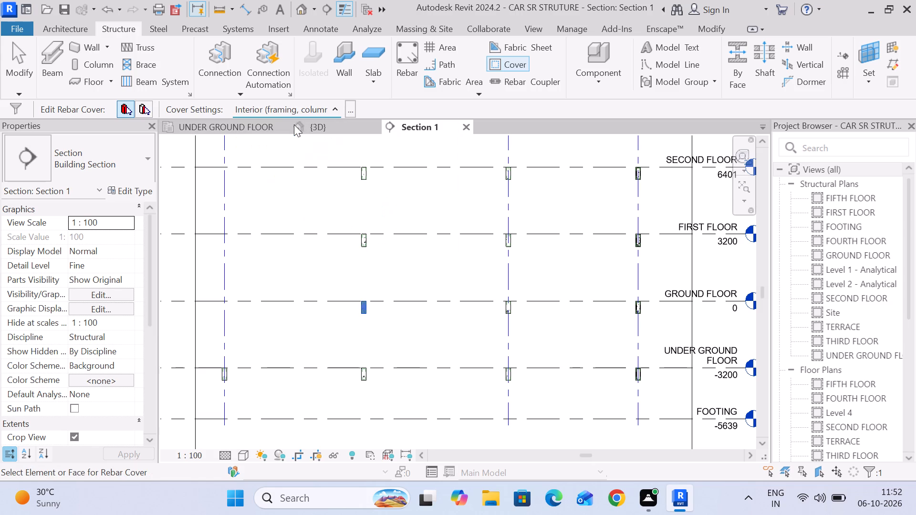
pyautogui.moveTo(375, 356); pyautogui.dragTo(355, 259, button='middle')
pyautogui.click(344, 282)
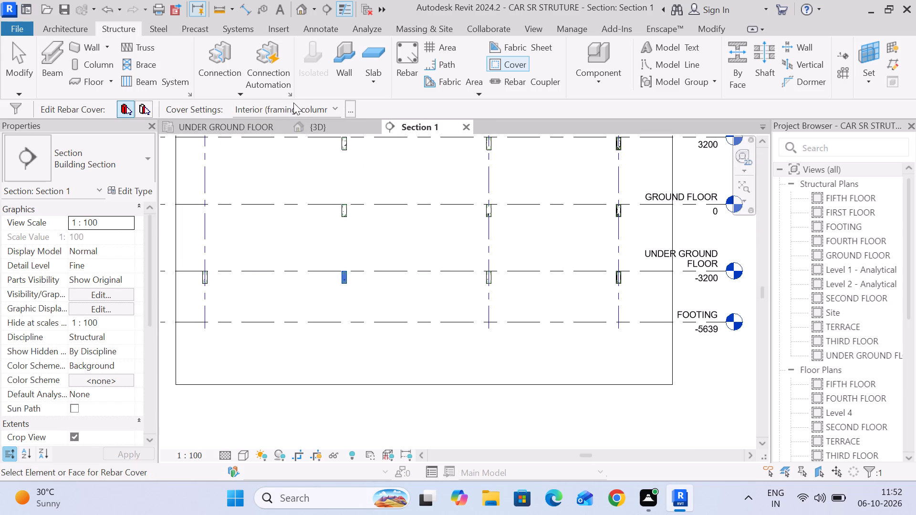
pyautogui.click(295, 108)
pyautogui.click(300, 121)
# Set the rebar cover of the UNDER GROUND FLOOR beam on grid A to beam <25 mm>.
pyautogui.scroll(-4, 357, 224)
pyautogui.scroll(1, 354, 238)
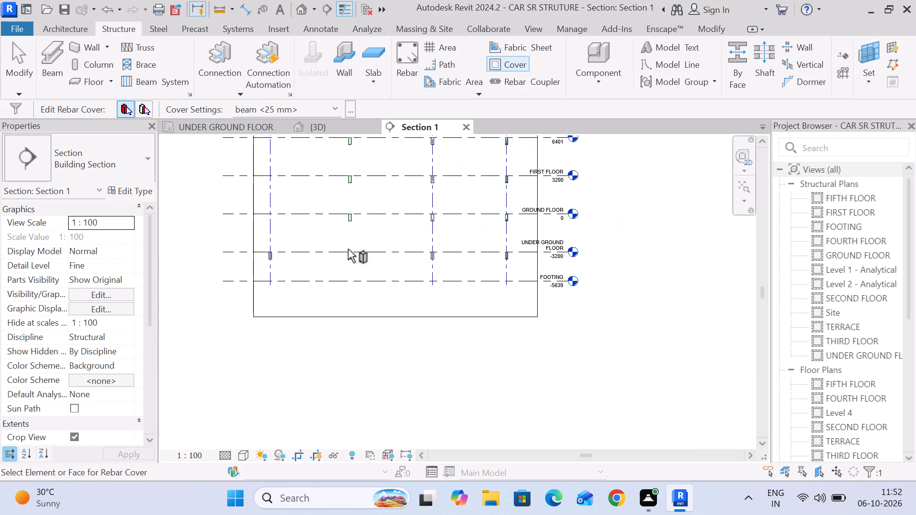
pyautogui.click(258, 264)
pyautogui.click(274, 105)
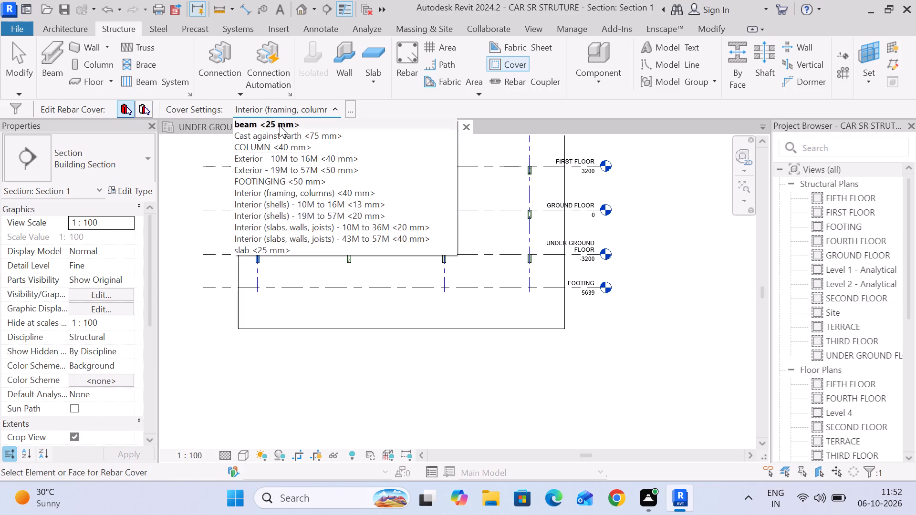
pyautogui.click(268, 120)
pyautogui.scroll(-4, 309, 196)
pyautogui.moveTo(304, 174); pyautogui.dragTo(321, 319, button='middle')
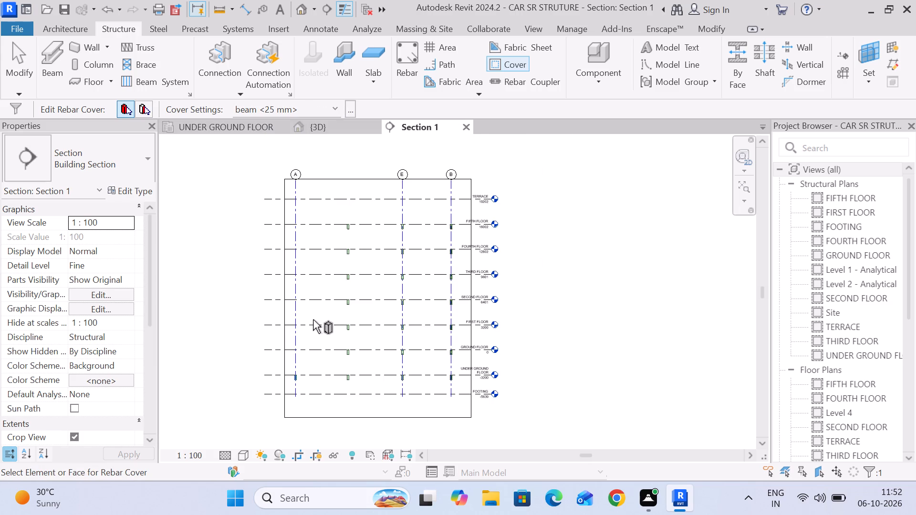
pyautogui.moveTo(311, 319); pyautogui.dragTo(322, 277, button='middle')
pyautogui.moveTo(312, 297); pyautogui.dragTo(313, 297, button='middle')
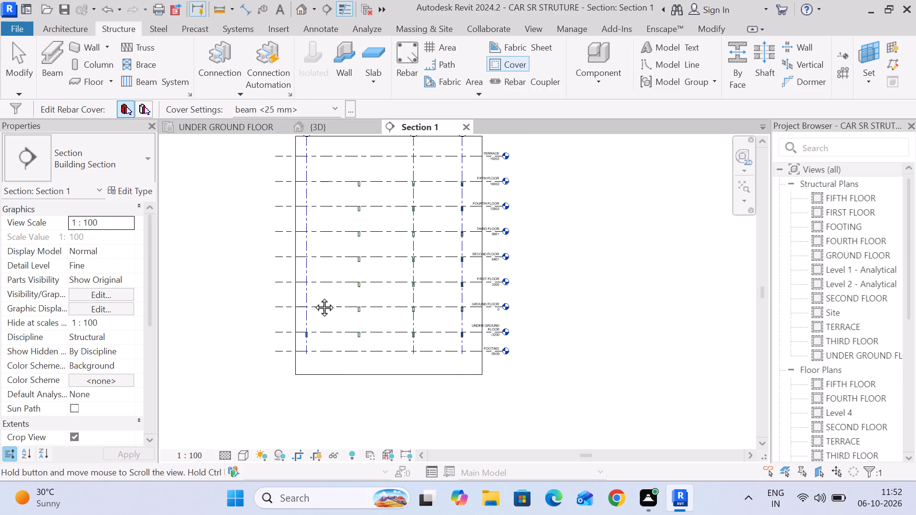
# Compare the UNDER GROUND FLOOR and GROUND FLOOR edge beams in the 3D view with their locations in Section 1.
pyautogui.moveTo(313, 297); pyautogui.dragTo(325, 279, button='middle')
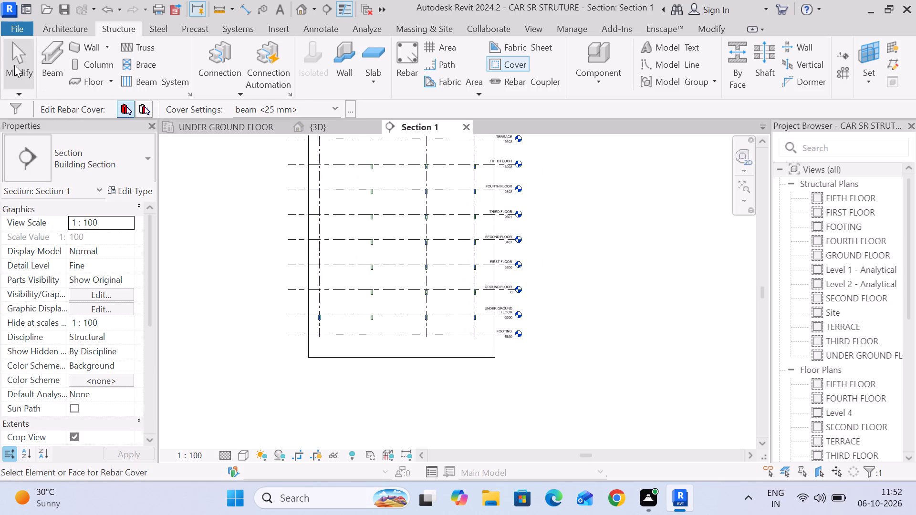
pyautogui.click(14, 65)
pyautogui.click(312, 129)
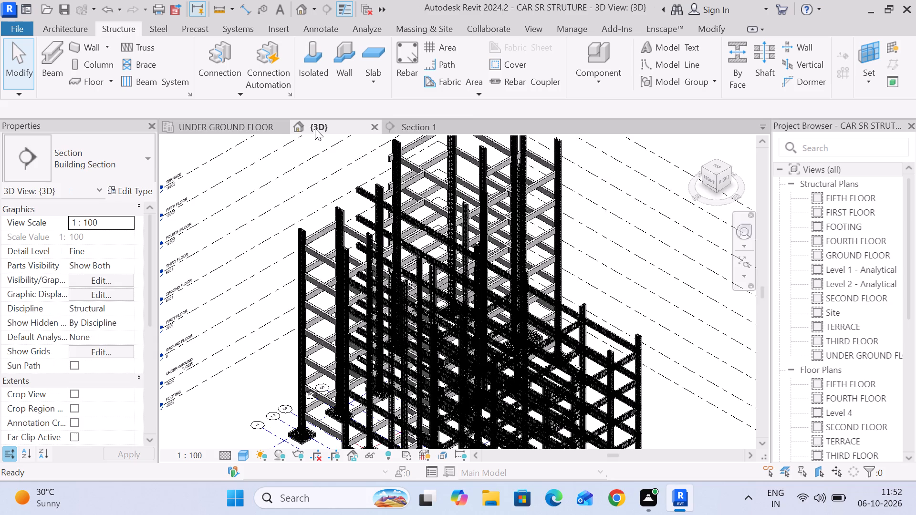
pyautogui.click(316, 406)
pyautogui.click(404, 127)
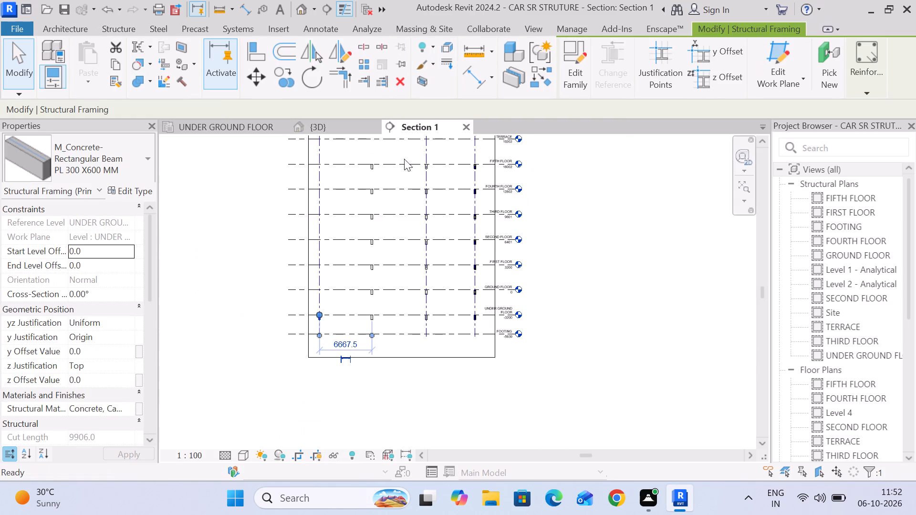
pyautogui.scroll(6, 310, 310)
pyautogui.click(250, 289)
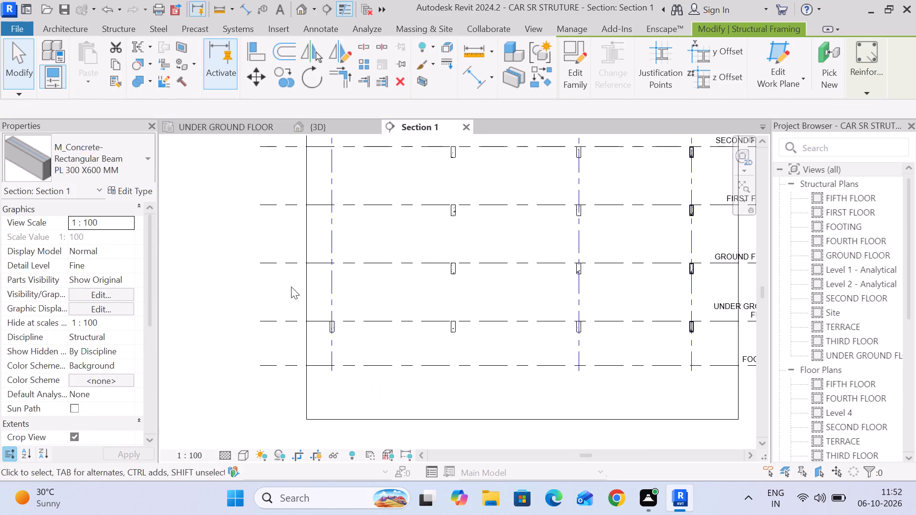
pyautogui.scroll(-6, 329, 265)
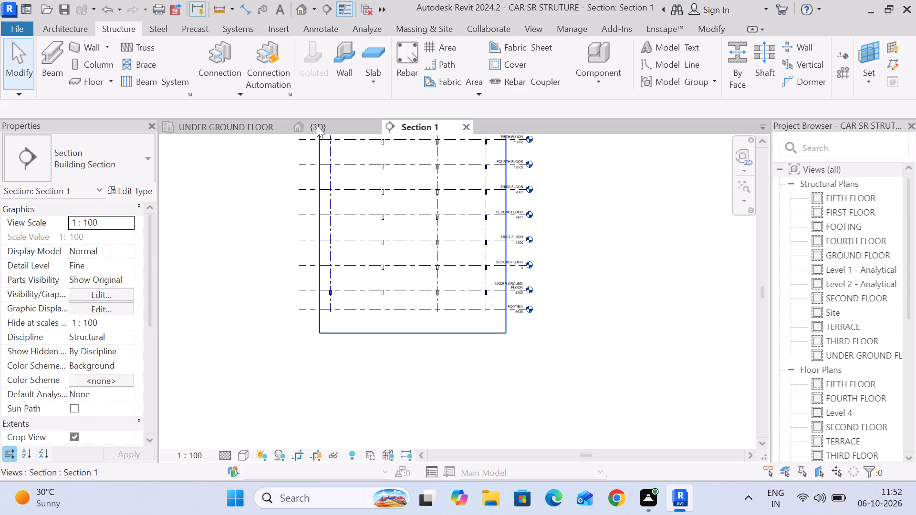
pyautogui.click(317, 125)
pyautogui.click(319, 380)
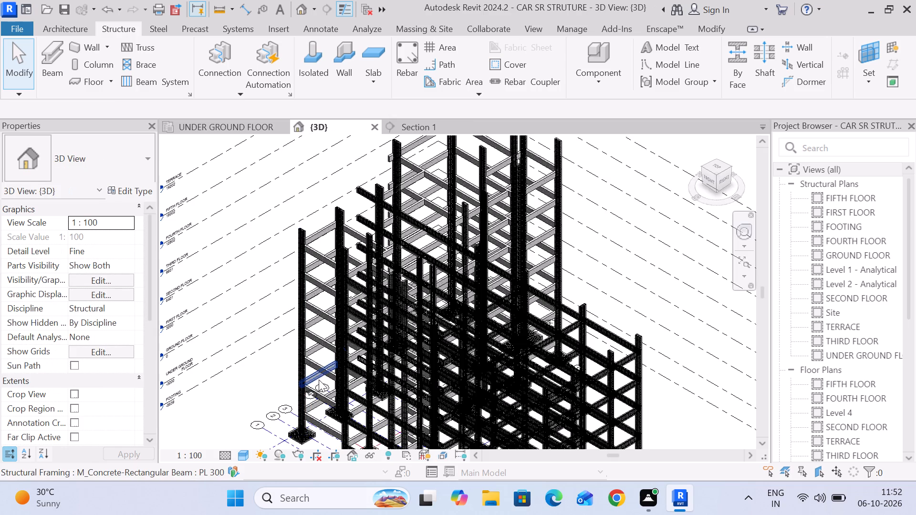
pyautogui.click(407, 127)
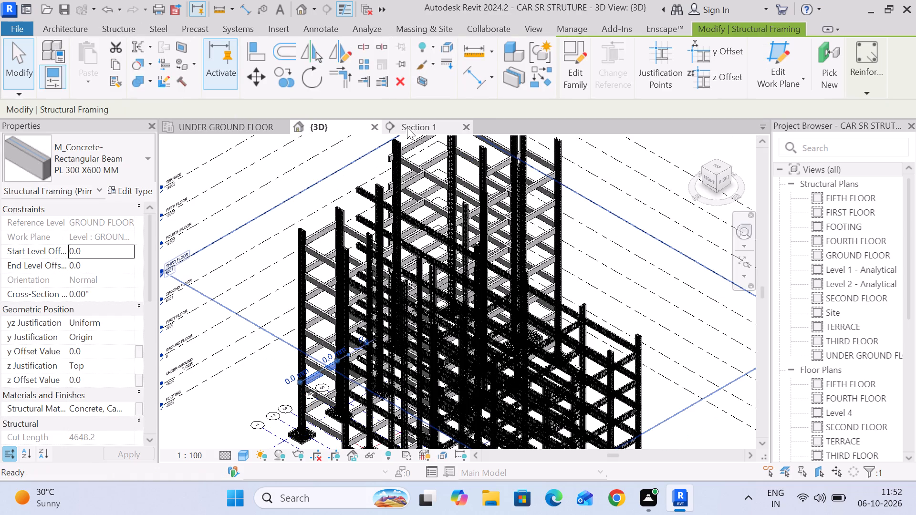
pyautogui.scroll(6, 324, 306)
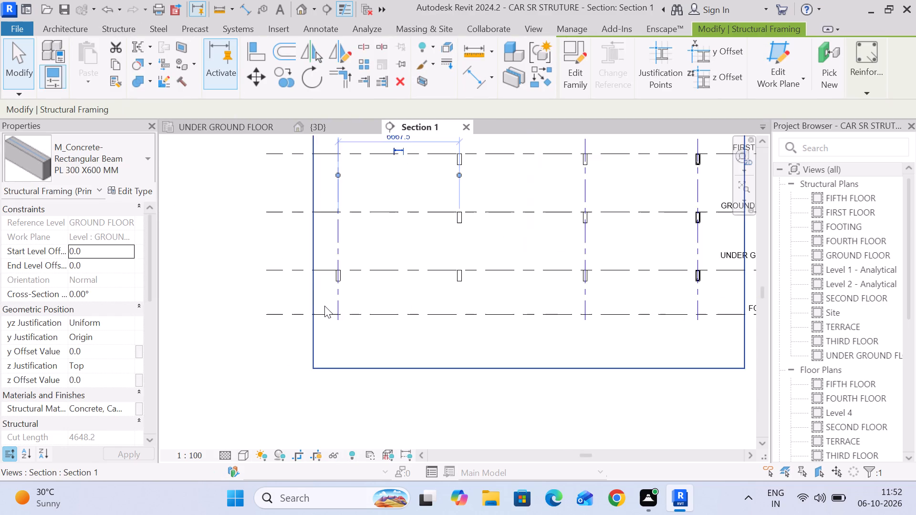
pyautogui.scroll(-6, 324, 306)
pyautogui.click(224, 337)
# Examine the beams around grid A in the UNDER GROUND FLOOR plan and from the opposite side of the 3D model.
pyautogui.click(196, 127)
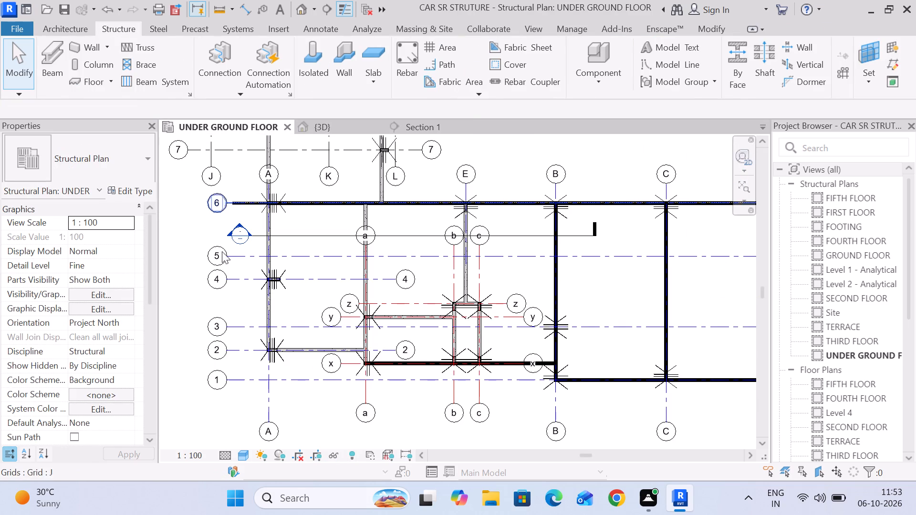
pyautogui.scroll(-2, 297, 310)
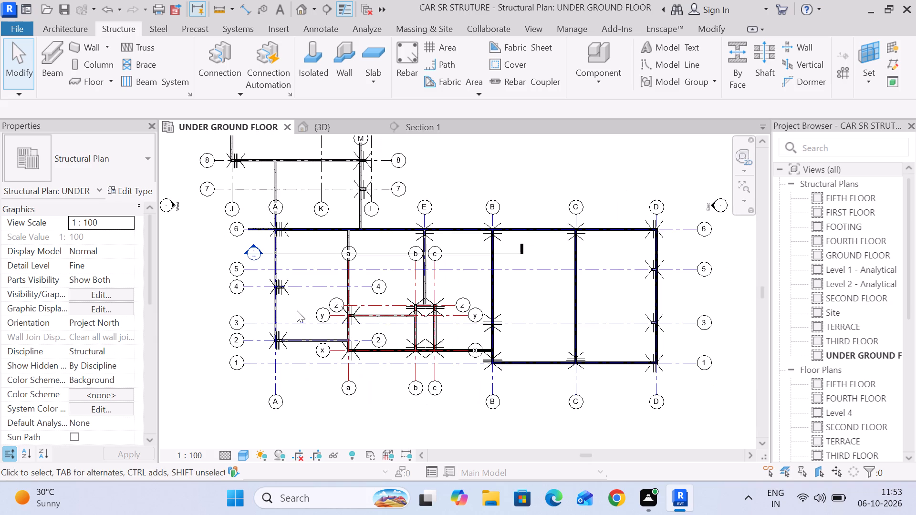
pyautogui.scroll(2, 276, 309)
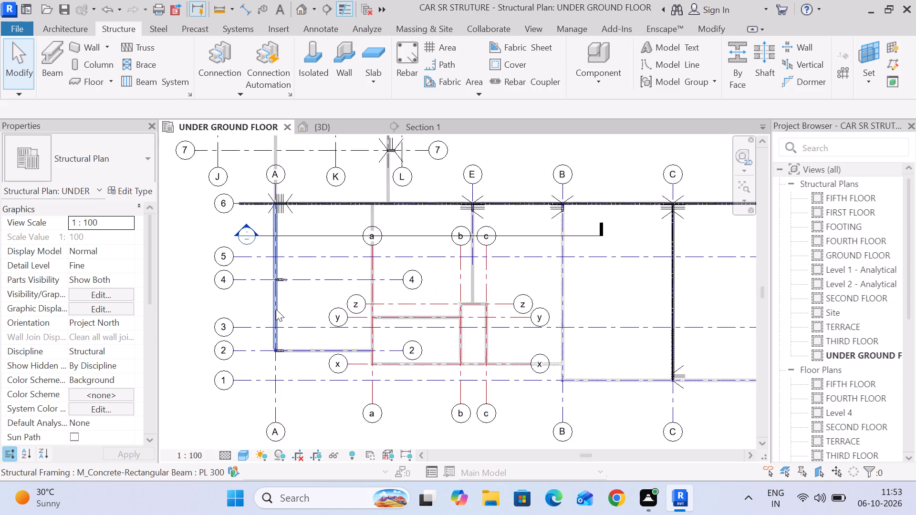
pyautogui.scroll(1, 276, 309)
pyautogui.moveTo(280, 303); pyautogui.dragTo(288, 352, button='middle')
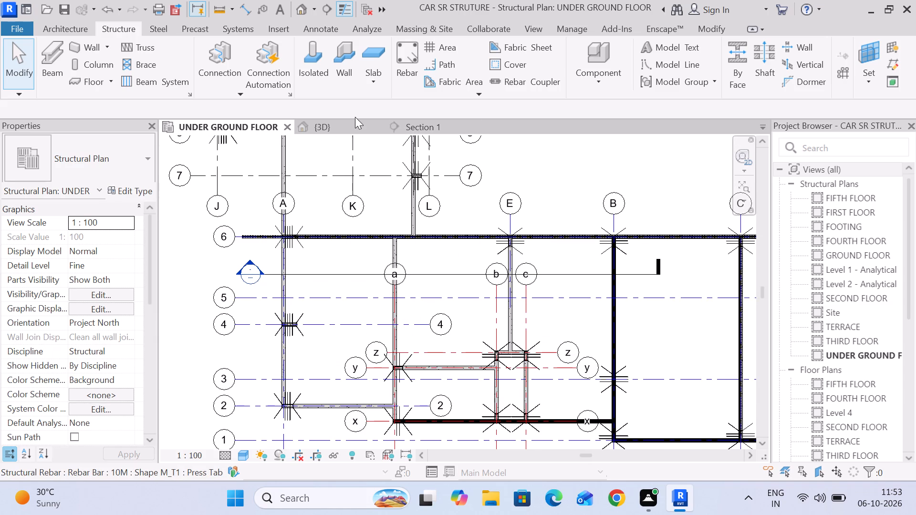
pyautogui.click(332, 127)
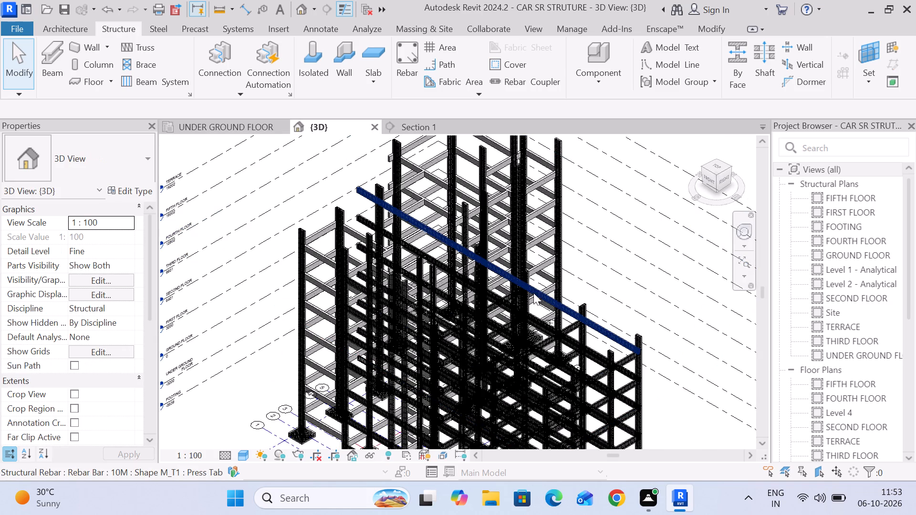
pyautogui.scroll(-4, 514, 304)
pyautogui.scroll(1, 490, 286)
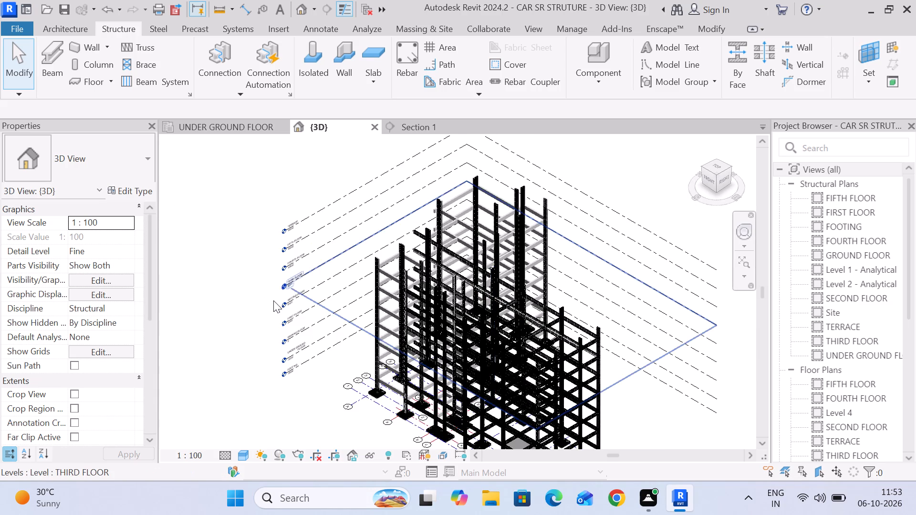
pyautogui.keyDown('shift'); pyautogui.moveTo(252, 299); pyautogui.dragTo(403, 310, button='middle'); pyautogui.keyUp('shift')
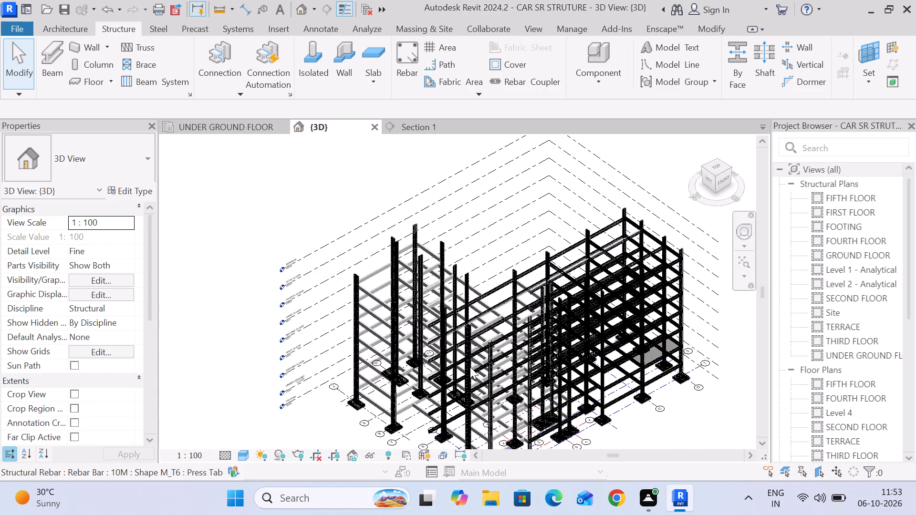
pyautogui.moveTo(470, 367); pyautogui.dragTo(460, 321, button='middle')
pyautogui.scroll(12, 460, 382)
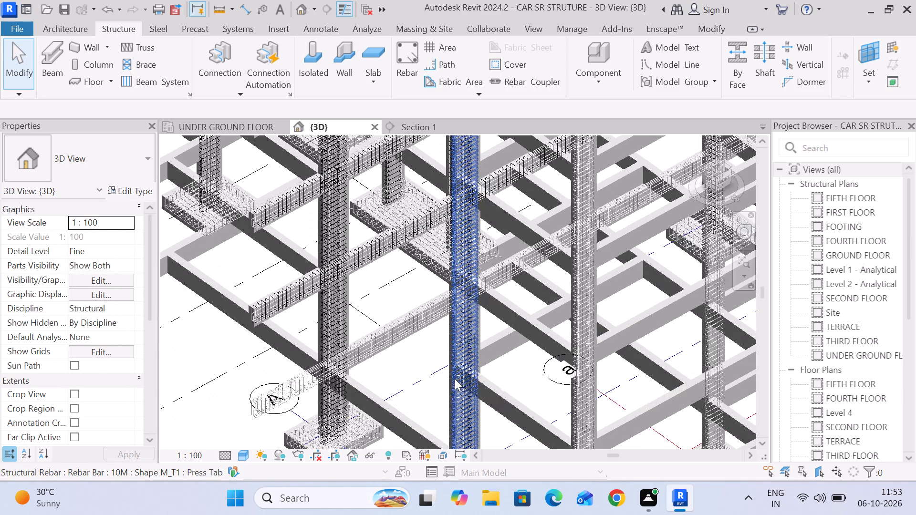
pyautogui.moveTo(434, 389); pyautogui.dragTo(438, 309, button='middle')
pyautogui.scroll(-1, 438, 309)
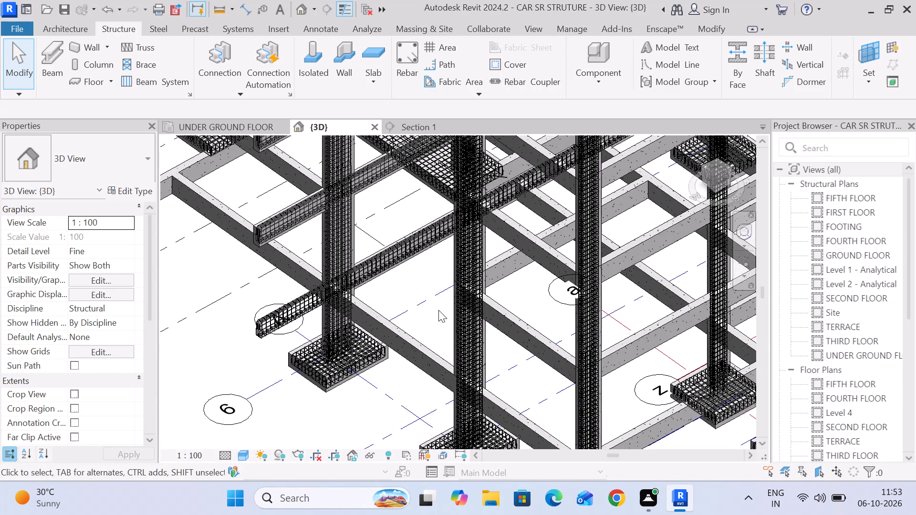
pyautogui.scroll(-3, 438, 310)
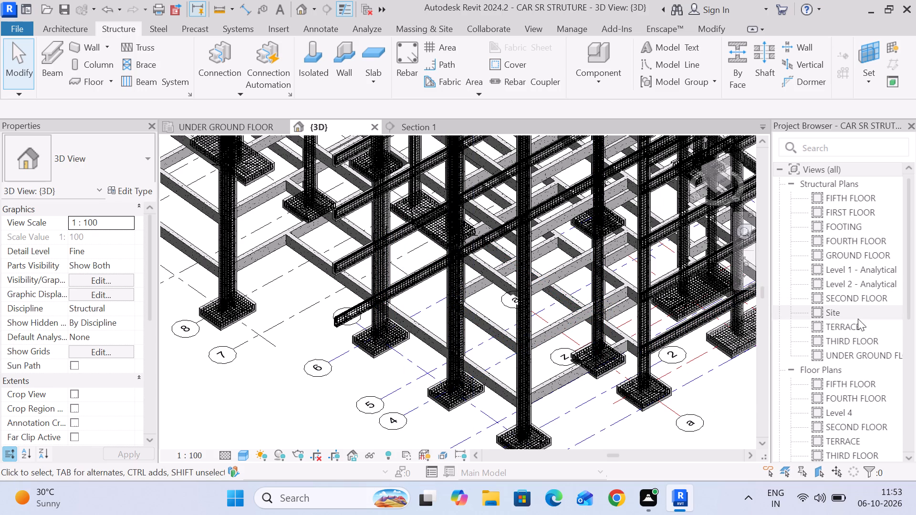
# Open the GROUND FLOOR structural plan and examine the beam layout along grid A near the section line.
pyautogui.doubleClick(839, 256)
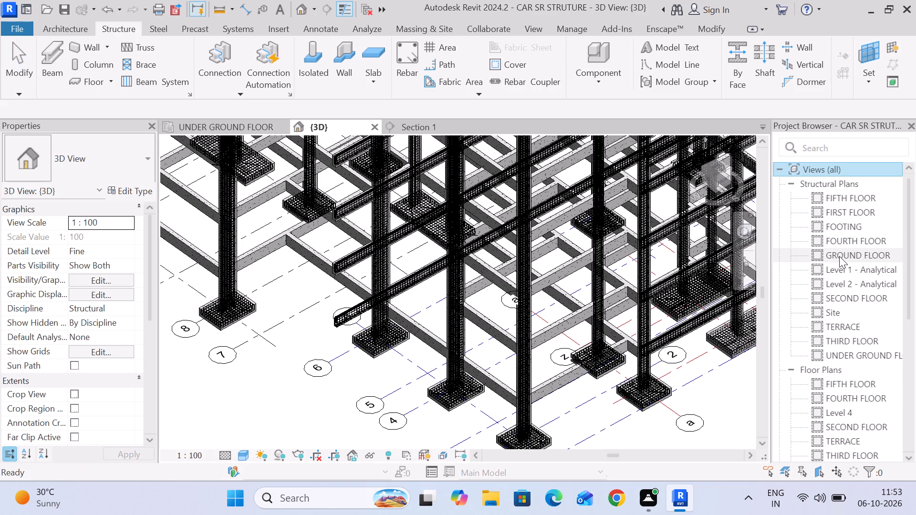
pyautogui.scroll(4, 400, 348)
pyautogui.scroll(5, 375, 313)
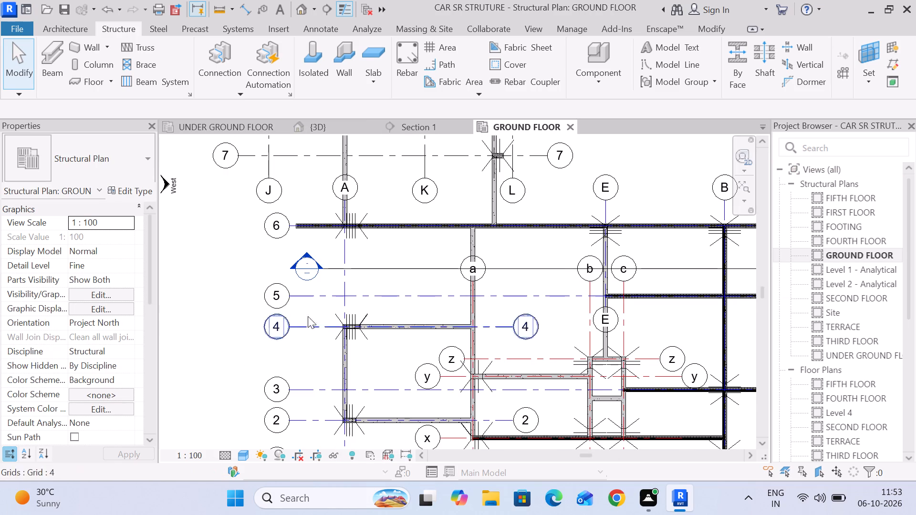
pyautogui.scroll(-5, 386, 295)
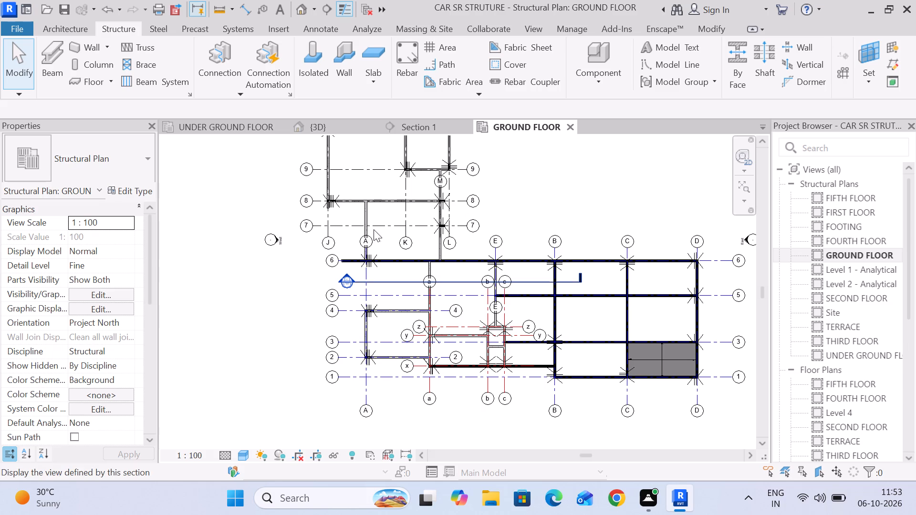
# Check the rebar cover setting of the UNDER GROUND FLOOR beam on grid E in Section 1.
pyautogui.click(425, 135)
pyautogui.click(423, 124)
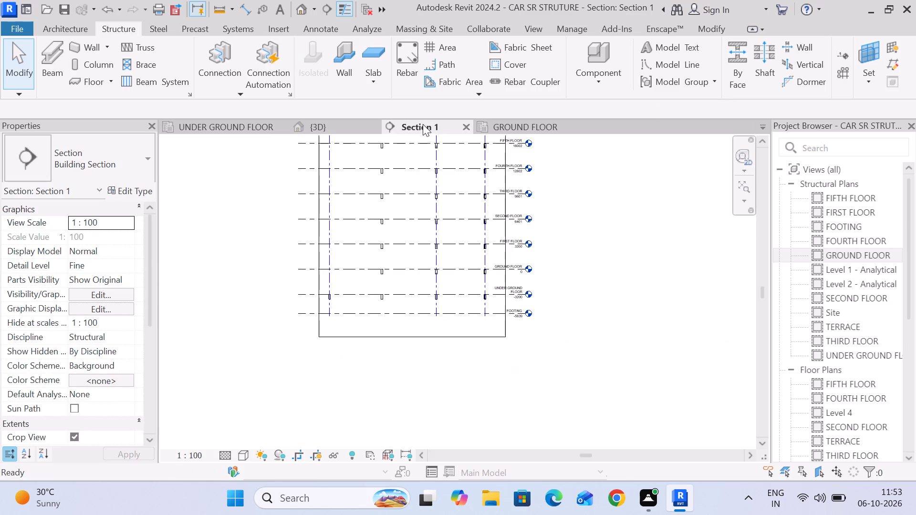
pyautogui.scroll(5, 500, 292)
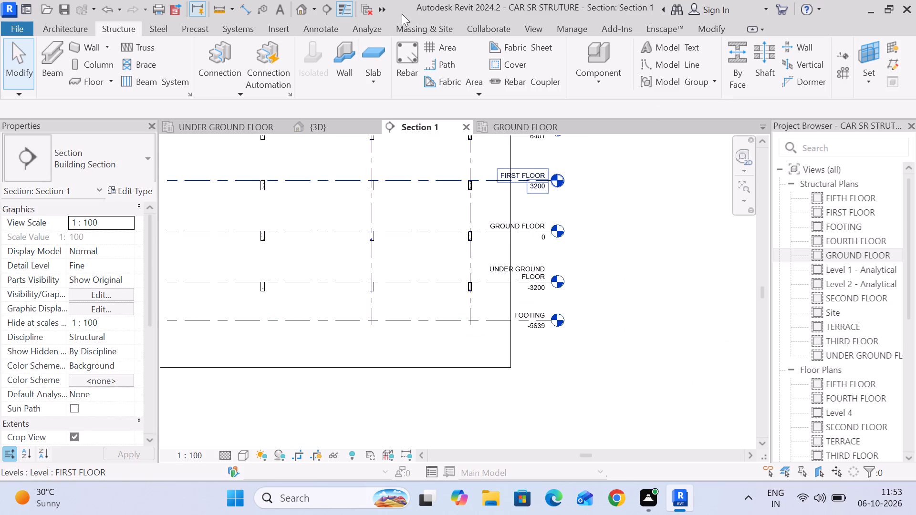
pyautogui.click(511, 56)
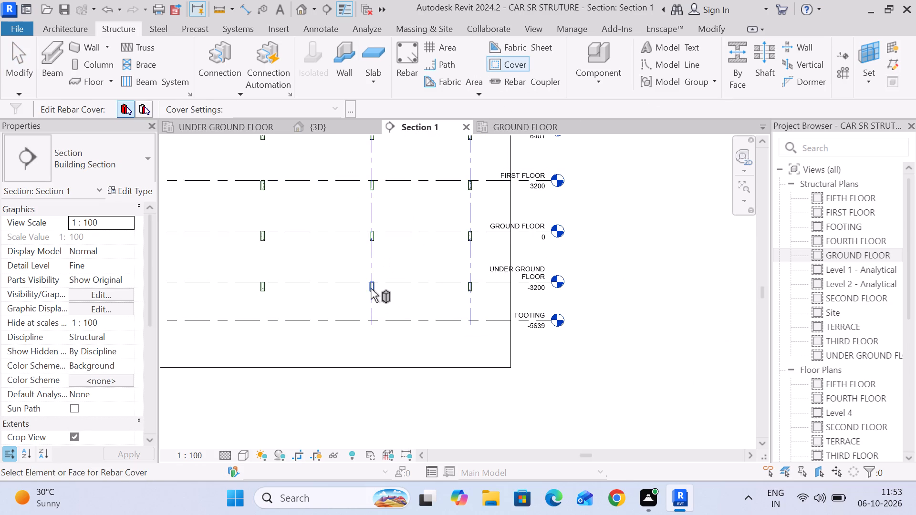
pyautogui.click(371, 288)
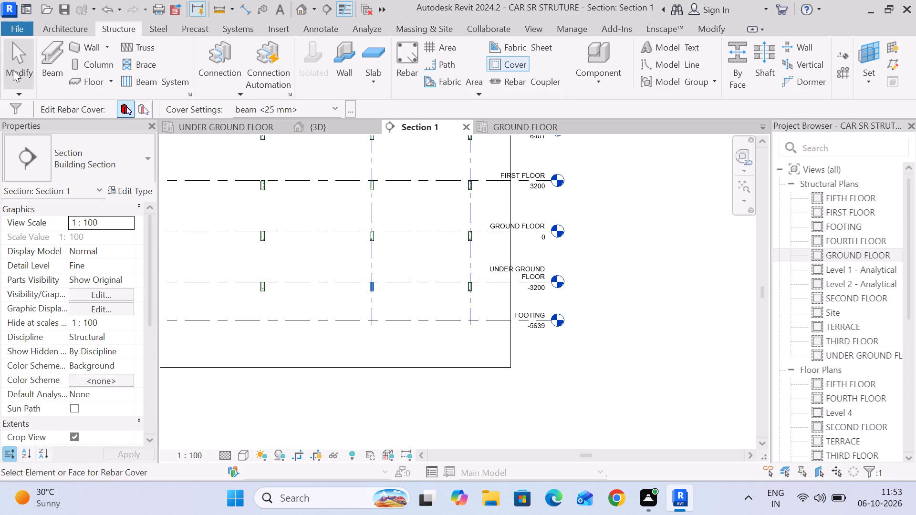
pyautogui.click(13, 70)
# Copy only the Structural Rebar from the UNDER GROUND FLOOR beam on grid B to the grid E beam, aligning bottom midpoints, with Multiple enabled.
pyautogui.scroll(18, 472, 298)
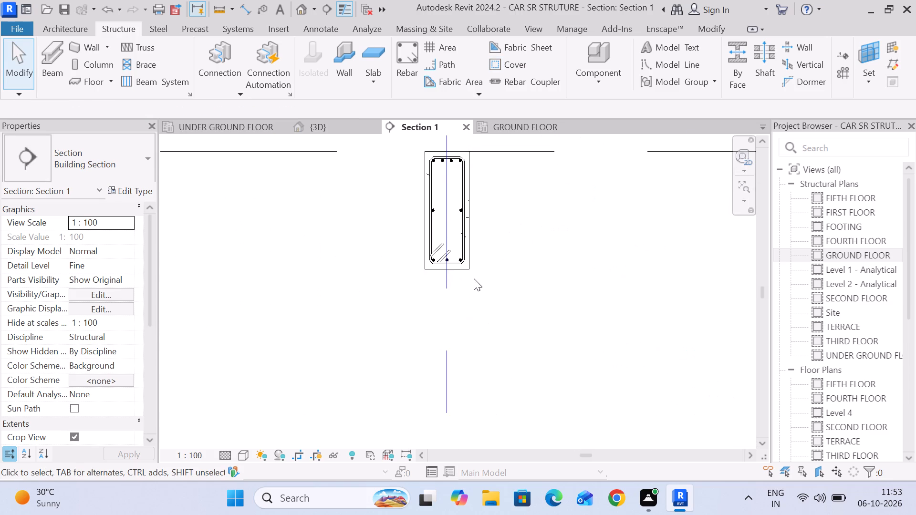
pyautogui.moveTo(480, 240); pyautogui.dragTo(489, 293, button='middle')
pyautogui.scroll(-5, 493, 293)
pyautogui.moveTo(451, 223); pyautogui.dragTo(499, 320)
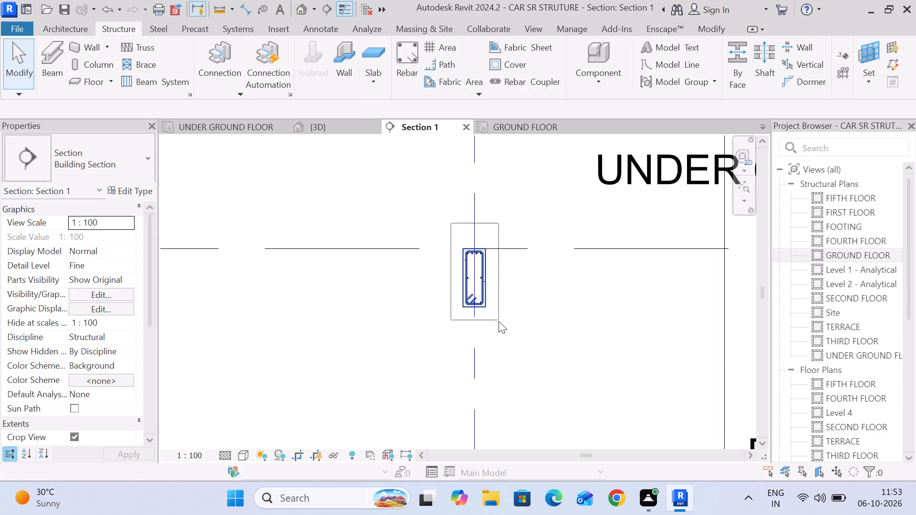
pyautogui.click(599, 56)
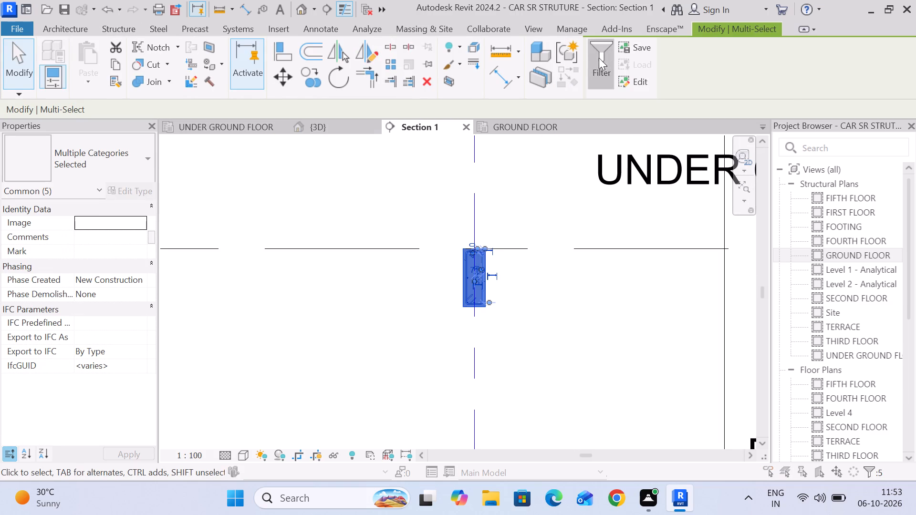
pyautogui.click(563, 178)
pyautogui.click(322, 169)
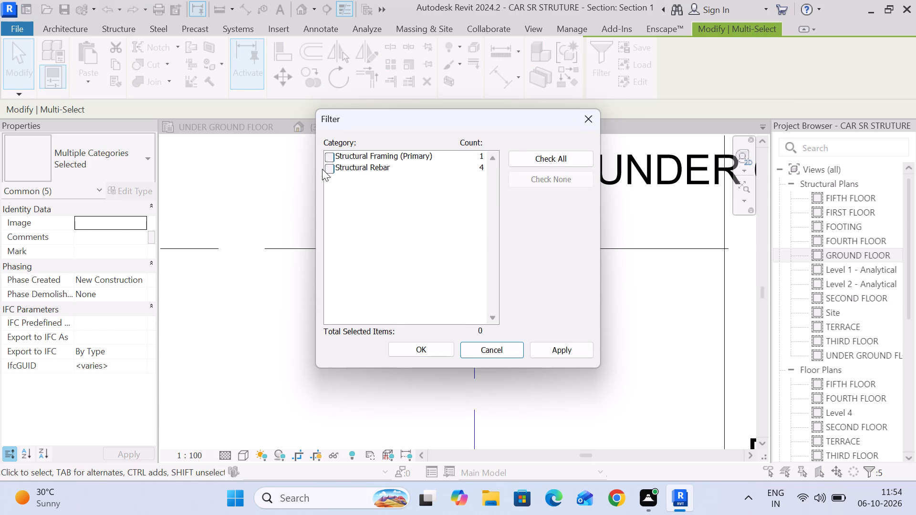
pyautogui.click(325, 169)
pyautogui.click(441, 349)
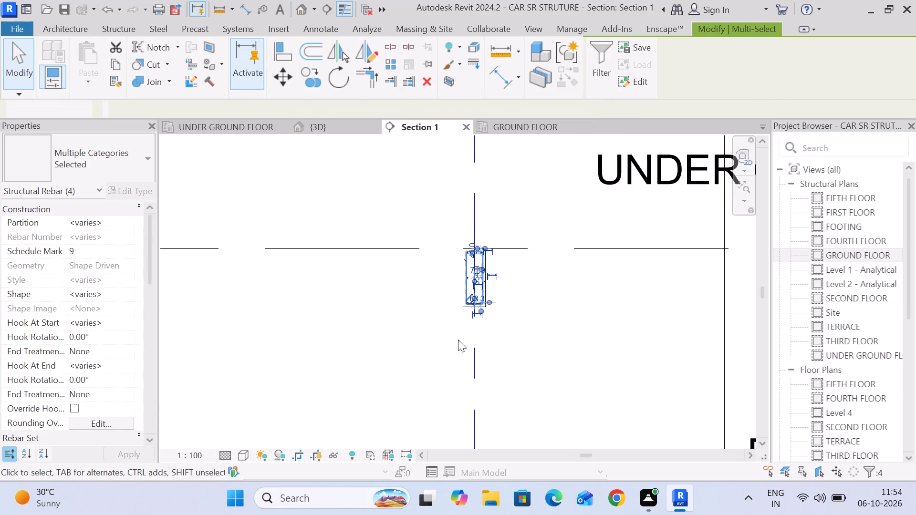
pyautogui.click(274, 86)
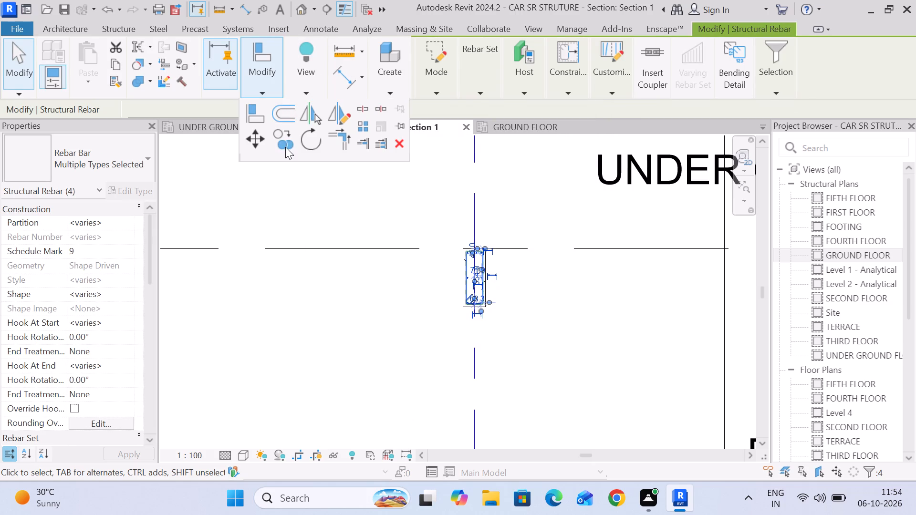
pyautogui.click(286, 147)
pyautogui.scroll(11, 490, 307)
pyautogui.click(456, 288)
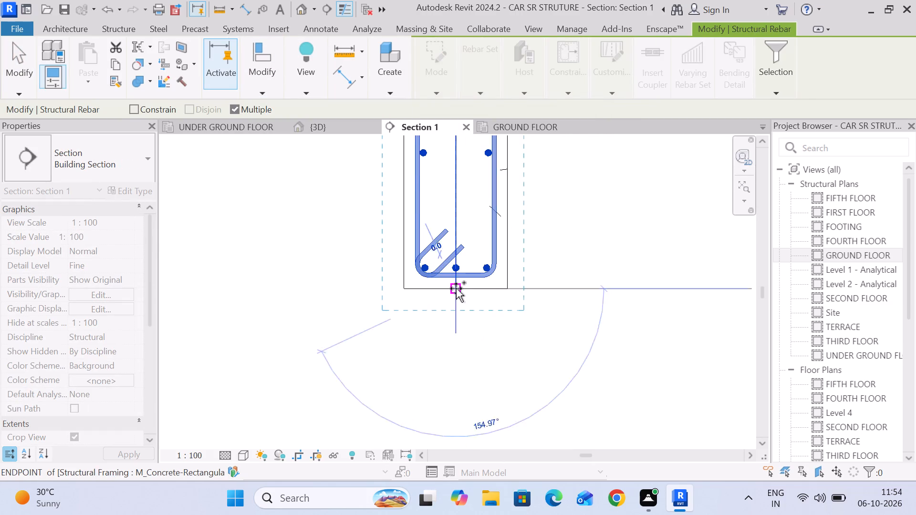
pyautogui.scroll(-13, 346, 289)
pyautogui.moveTo(290, 298); pyautogui.dragTo(529, 299, button='middle')
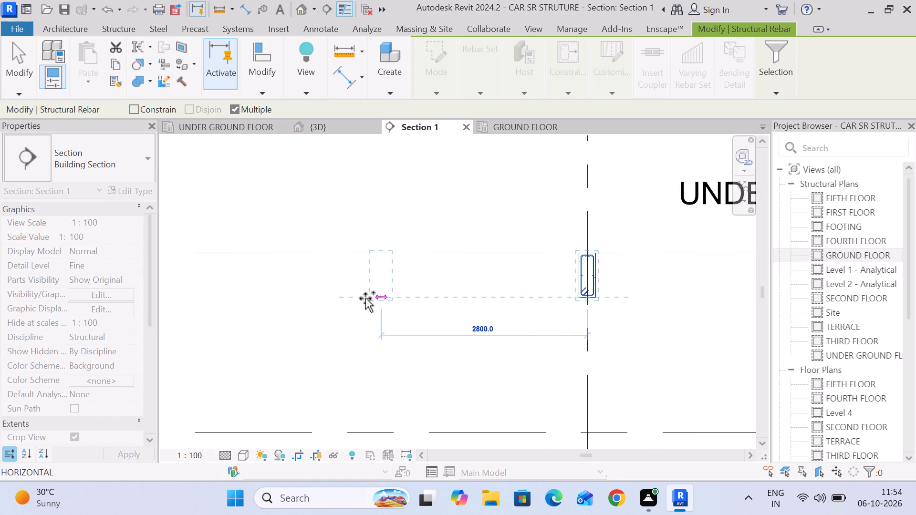
pyautogui.moveTo(293, 296); pyautogui.dragTo(553, 298, button='middle')
pyautogui.scroll(6, 387, 298)
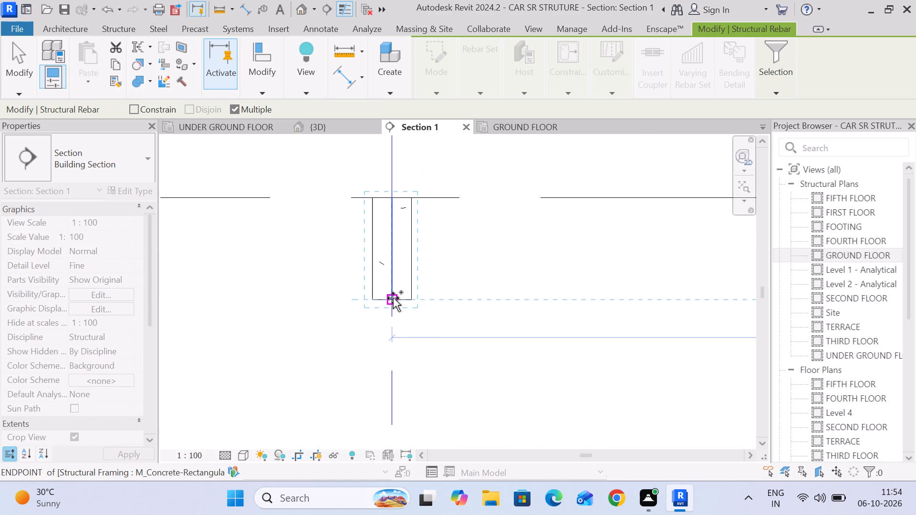
pyautogui.click(392, 298)
pyautogui.scroll(-5, 515, 251)
pyautogui.moveTo(504, 194); pyautogui.dragTo(485, 324, button='middle')
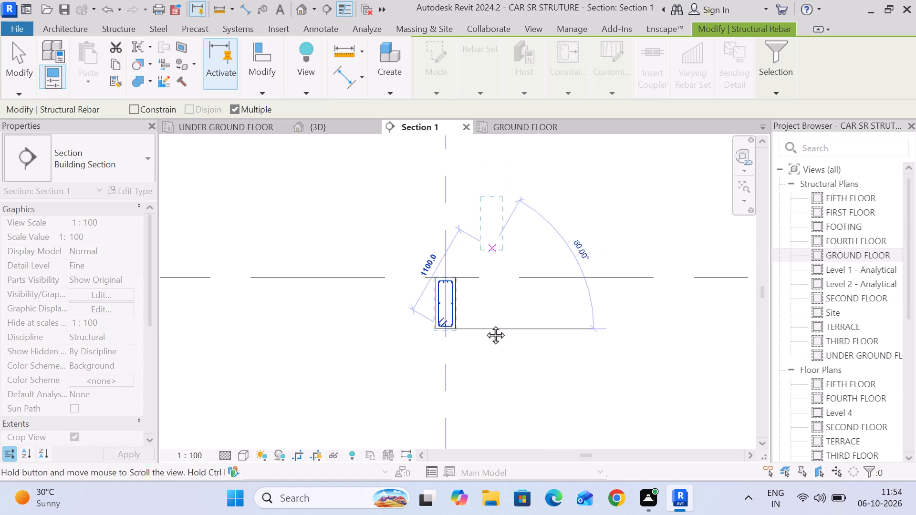
# Place copies of the rebar in the grid E beams at GROUND FLOOR, FIRST FLOOR and SECOND FLOOR, aligned to each beam's bottom midpoint.
pyautogui.moveTo(485, 324); pyautogui.dragTo(489, 435, button='middle')
pyautogui.click(437, 247)
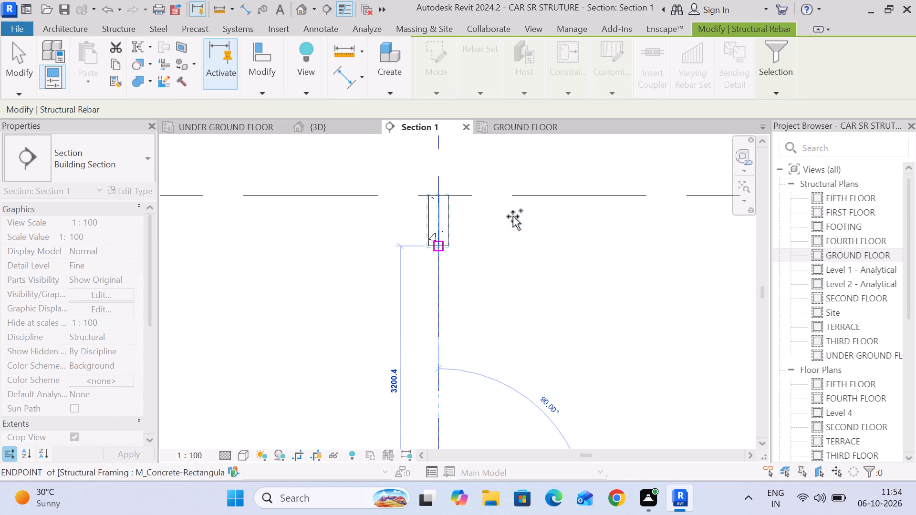
pyautogui.scroll(-4, 521, 217)
pyautogui.moveTo(520, 217); pyautogui.dragTo(563, 400, button='middle')
pyautogui.scroll(3, 555, 260)
pyautogui.scroll(6, 515, 256)
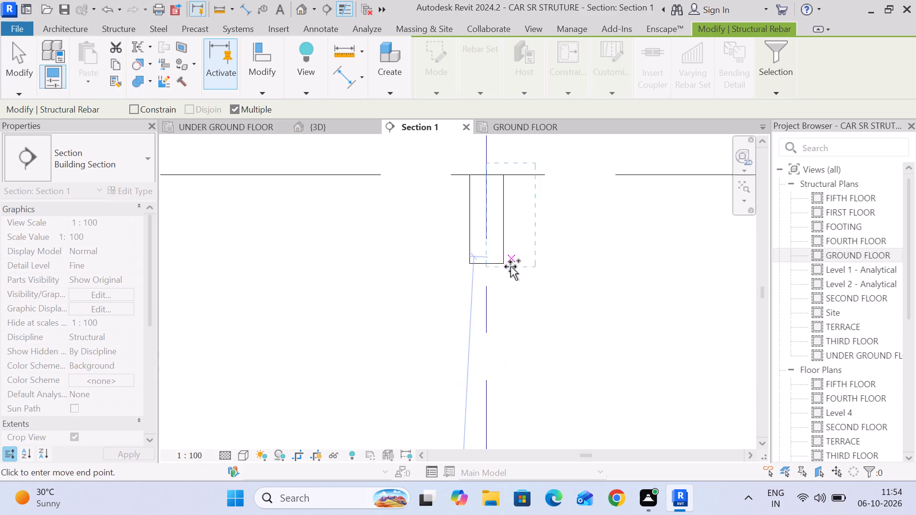
pyautogui.click(482, 264)
pyautogui.scroll(-3, 530, 232)
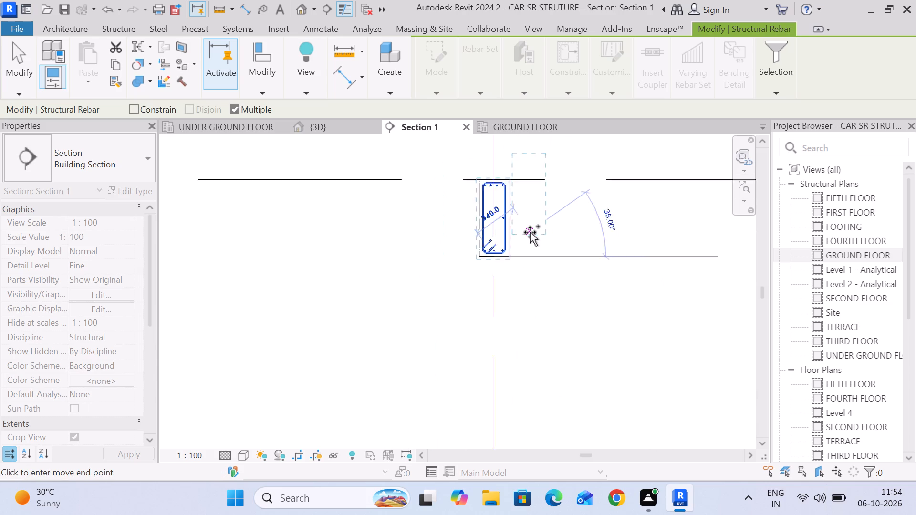
pyautogui.scroll(-1, 530, 232)
pyautogui.moveTo(531, 196); pyautogui.dragTo(537, 423, button='middle')
pyautogui.moveTo(522, 252); pyautogui.dragTo(502, 409, button='middle')
pyautogui.scroll(4, 486, 344)
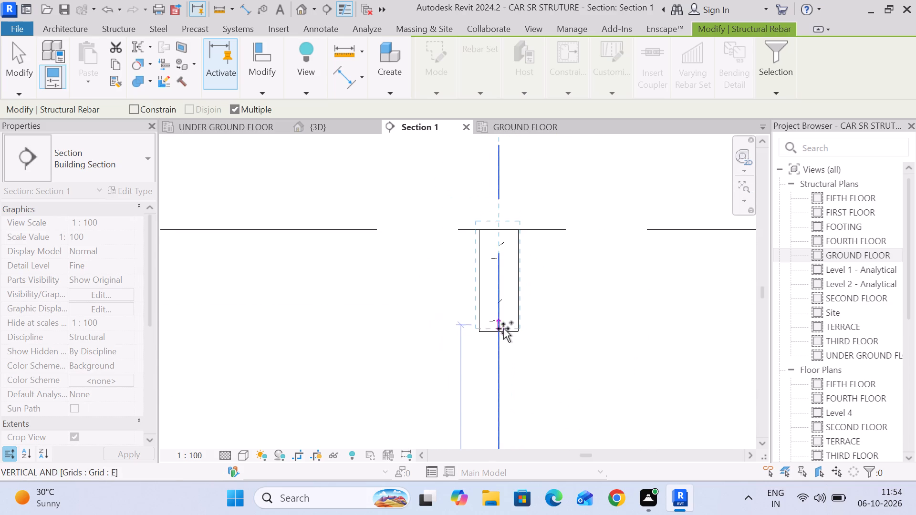
pyautogui.click(500, 329)
# Continue copying the rebar into the grid E beams at THIRD FLOOR, FOURTH FLOOR and FIFTH FLOOR, aligned at the bottom midpoints.
pyautogui.scroll(-5, 528, 305)
pyautogui.moveTo(530, 249); pyautogui.dragTo(531, 471, button='middle')
pyautogui.click(513, 270)
pyautogui.scroll(-4, 531, 253)
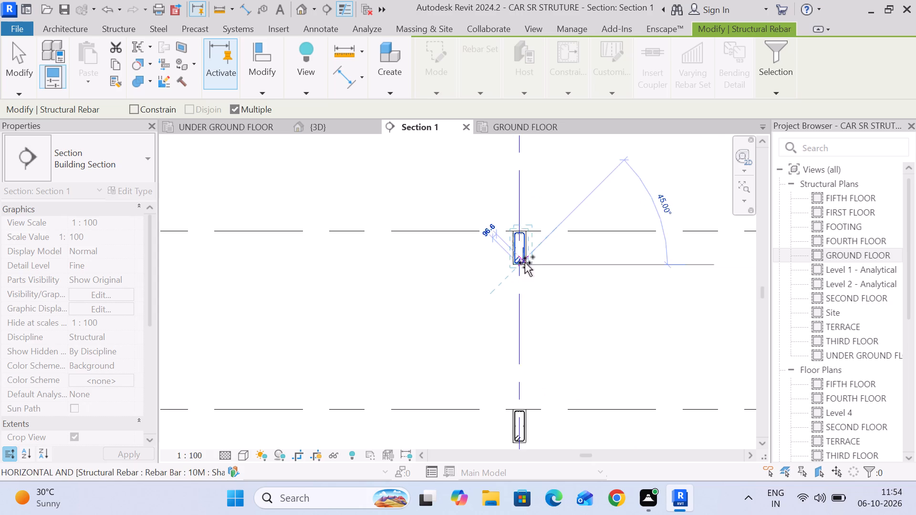
pyautogui.moveTo(525, 263); pyautogui.dragTo(534, 397, button='middle')
pyautogui.scroll(6, 527, 245)
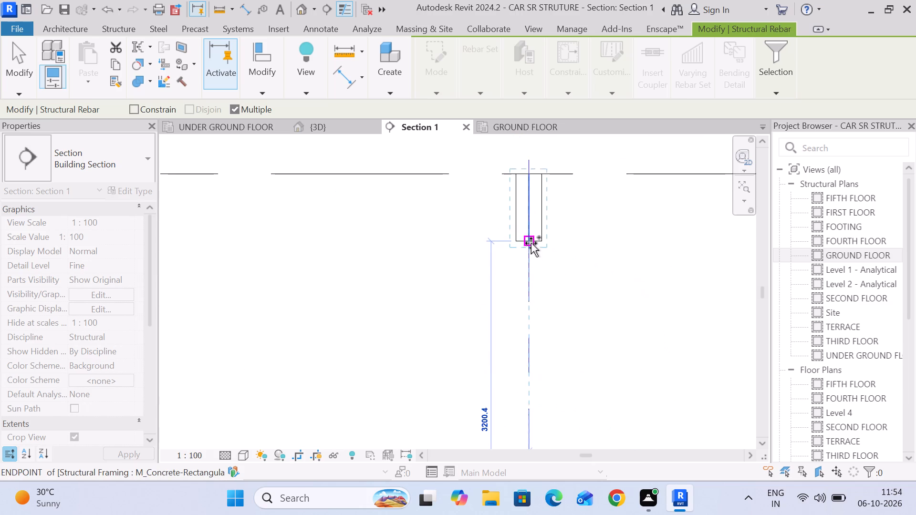
pyautogui.scroll(5, 531, 243)
pyautogui.click(527, 237)
pyautogui.scroll(-6, 569, 239)
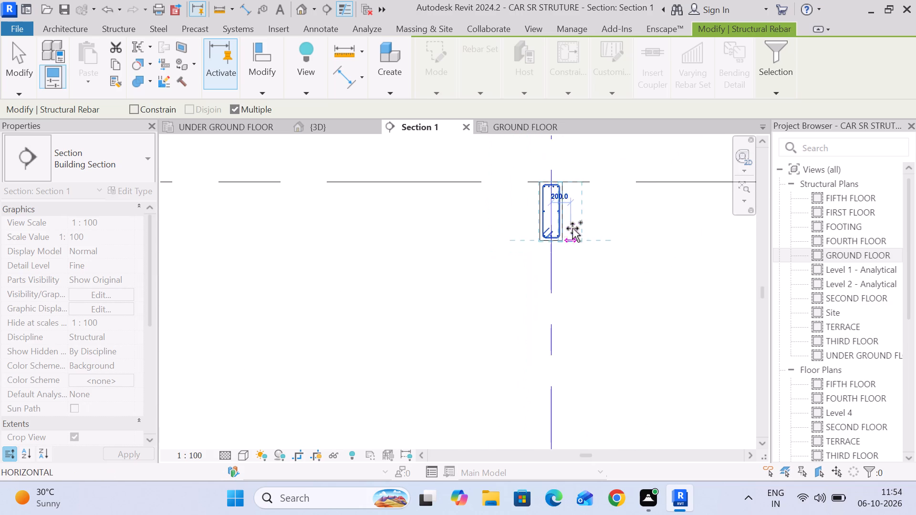
pyautogui.moveTo(573, 232); pyautogui.dragTo(562, 389, button='middle')
pyautogui.scroll(-7, 581, 327)
pyautogui.moveTo(566, 260); pyautogui.dragTo(489, 367, button='middle')
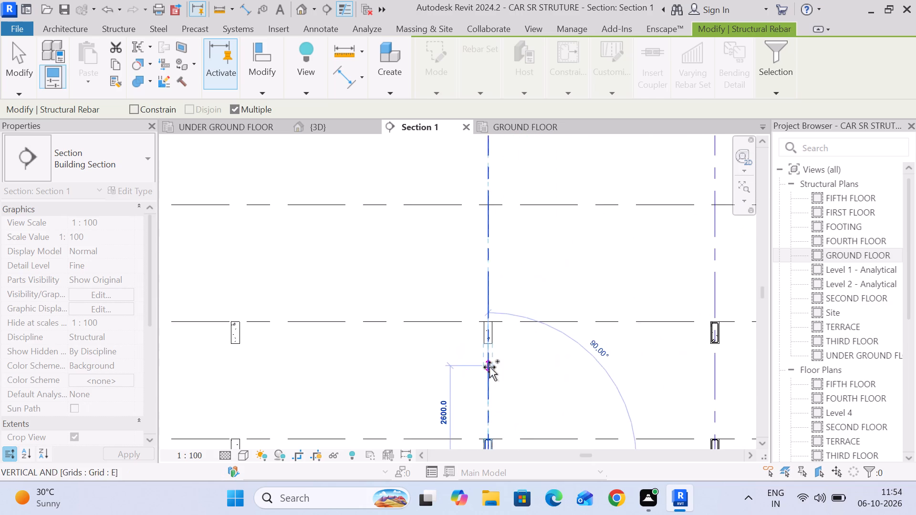
pyautogui.scroll(10, 499, 341)
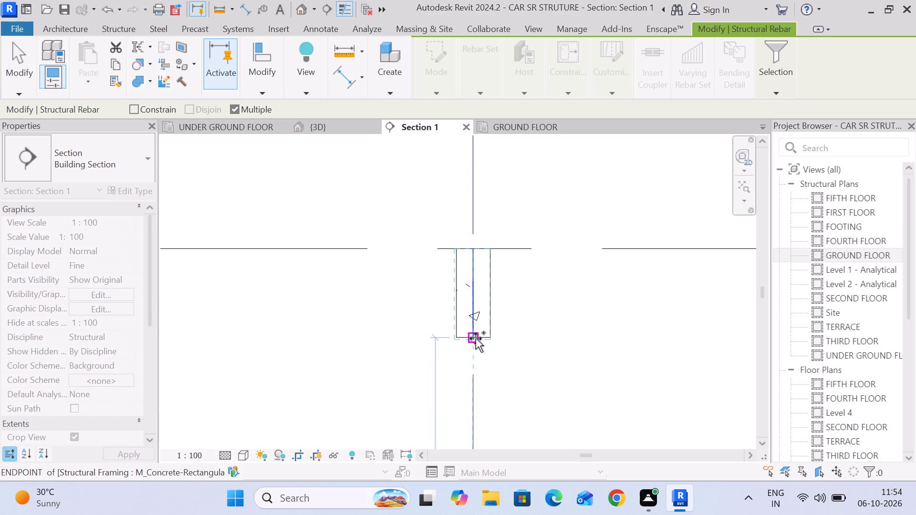
pyautogui.click(473, 338)
# Copy the rebar into the beams between grids A and E at FIFTH FLOOR, FOURTH FLOOR and THIRD FLOOR, aligned at the bottom midpoints.
pyautogui.scroll(-18, 509, 336)
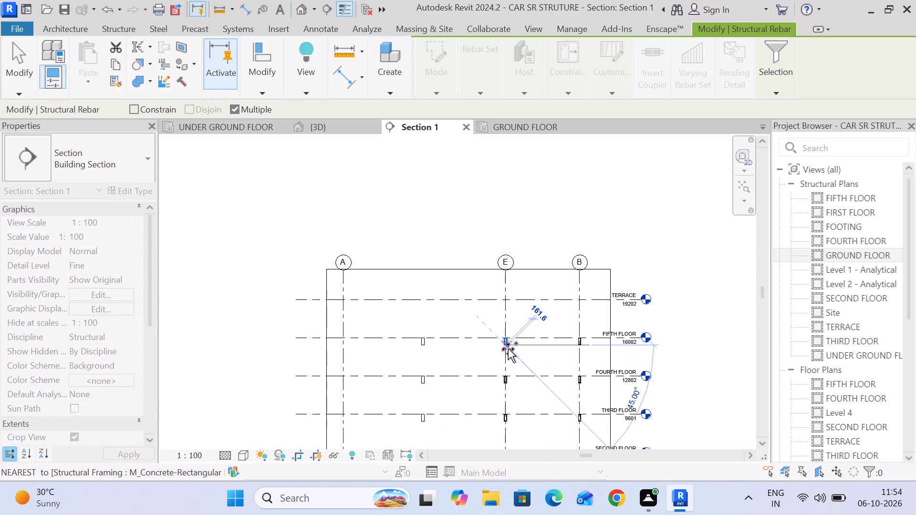
pyautogui.scroll(16, 445, 351)
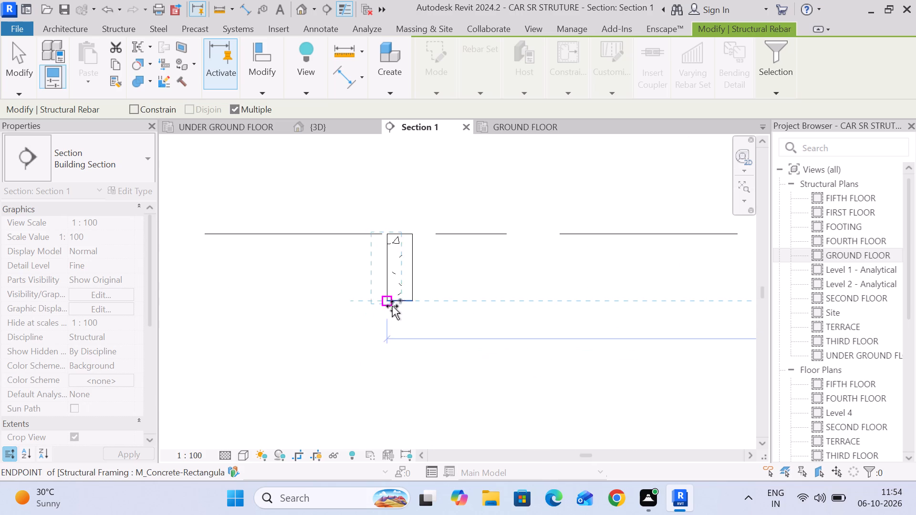
pyautogui.click(399, 303)
pyautogui.scroll(-5, 429, 391)
pyautogui.moveTo(428, 394); pyautogui.dragTo(446, 262, button='middle')
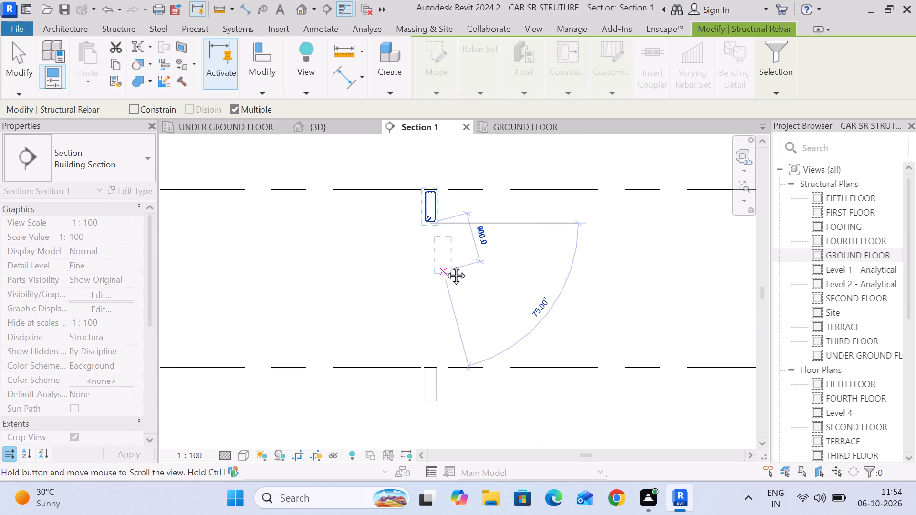
pyautogui.moveTo(468, 387); pyautogui.dragTo(478, 249, button='middle')
pyautogui.scroll(5, 444, 259)
pyautogui.click(441, 249)
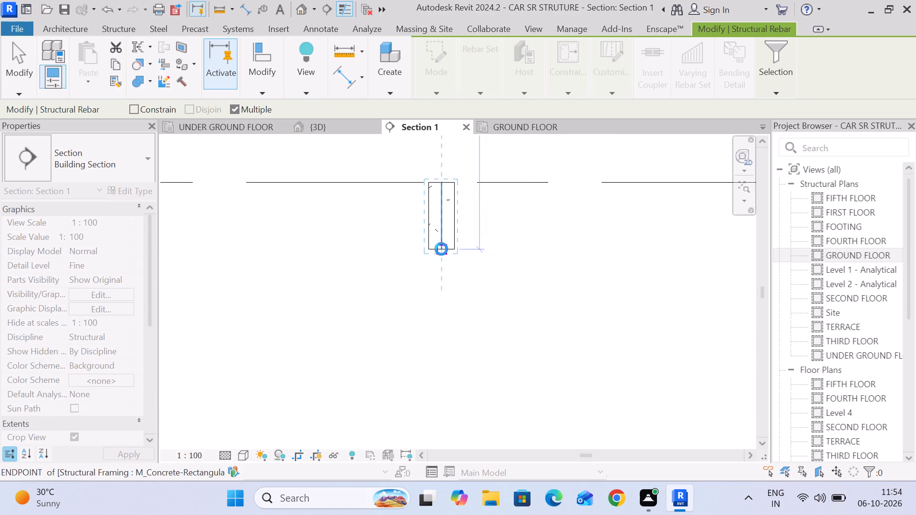
pyautogui.scroll(-6, 469, 321)
pyautogui.moveTo(496, 373); pyautogui.dragTo(480, 243, button='middle')
pyautogui.scroll(4, 448, 334)
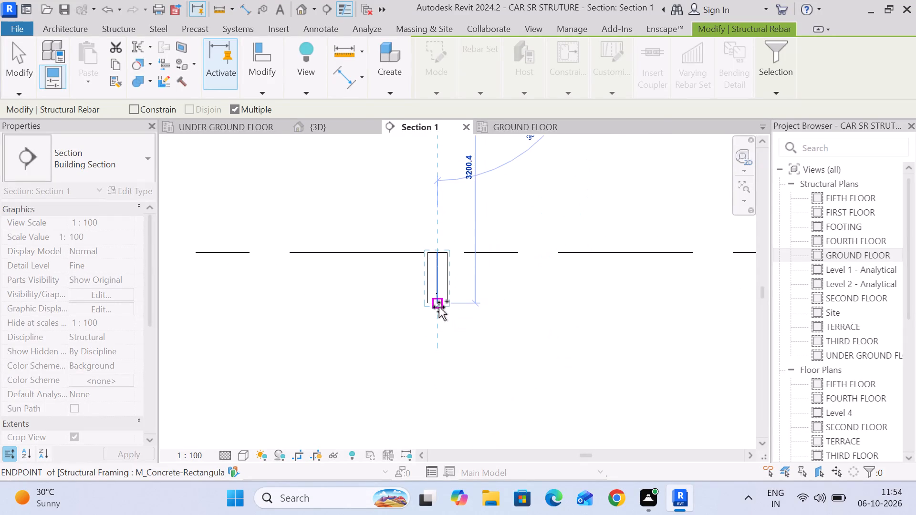
pyautogui.click(438, 303)
# Copy the rebar into the SECOND FLOOR and FIRST FLOOR beams between grids A and E, aligned at the bottom midpoints.
pyautogui.scroll(-4, 465, 318)
pyautogui.moveTo(490, 361); pyautogui.dragTo(495, 225, button='middle')
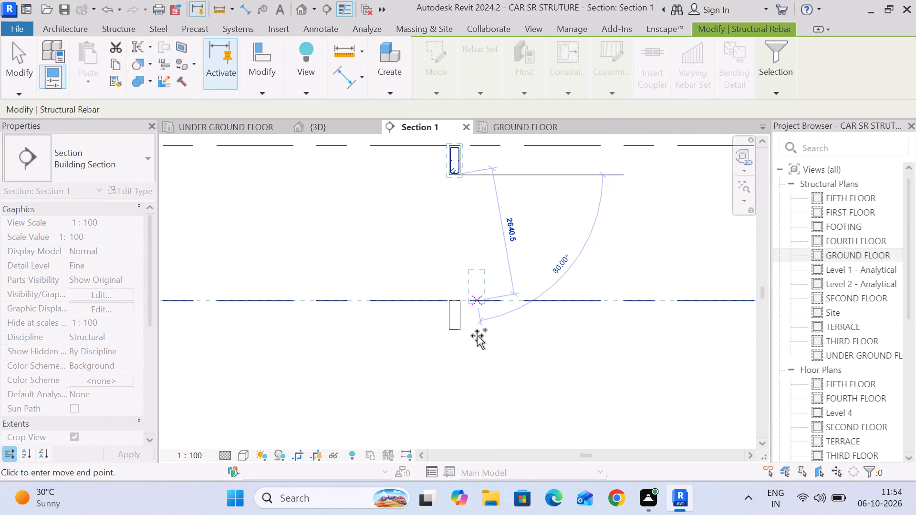
pyautogui.scroll(9, 471, 347)
pyautogui.click(432, 307)
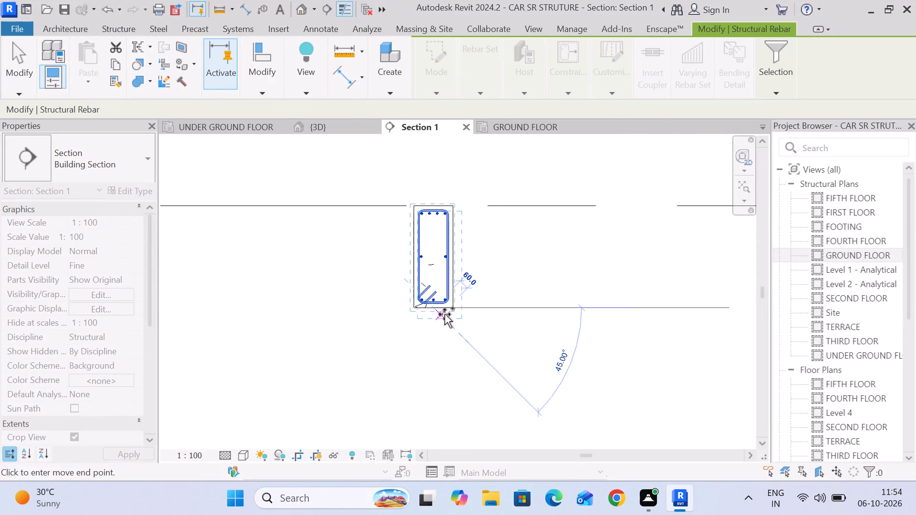
pyautogui.scroll(-6, 445, 314)
pyautogui.moveTo(485, 371); pyautogui.dragTo(519, 231, button='middle')
pyautogui.moveTo(509, 320); pyautogui.dragTo(500, 225, button='middle')
pyautogui.scroll(5, 481, 305)
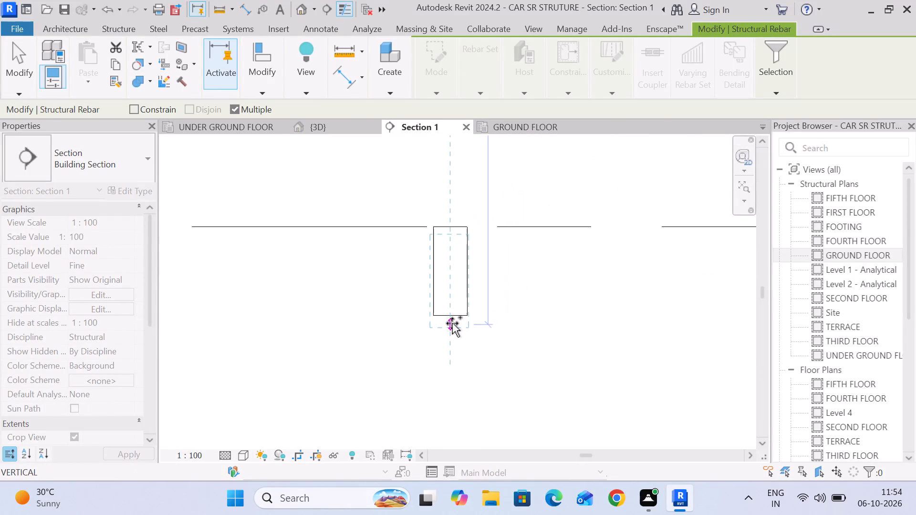
pyautogui.click(451, 318)
# Copy the rebar into the UNDER GROUND FLOOR beam between grids A and E, aligned at the beam's bottom midpoint.
pyautogui.scroll(-6, 514, 311)
pyautogui.moveTo(536, 351); pyautogui.dragTo(562, 240, button='middle')
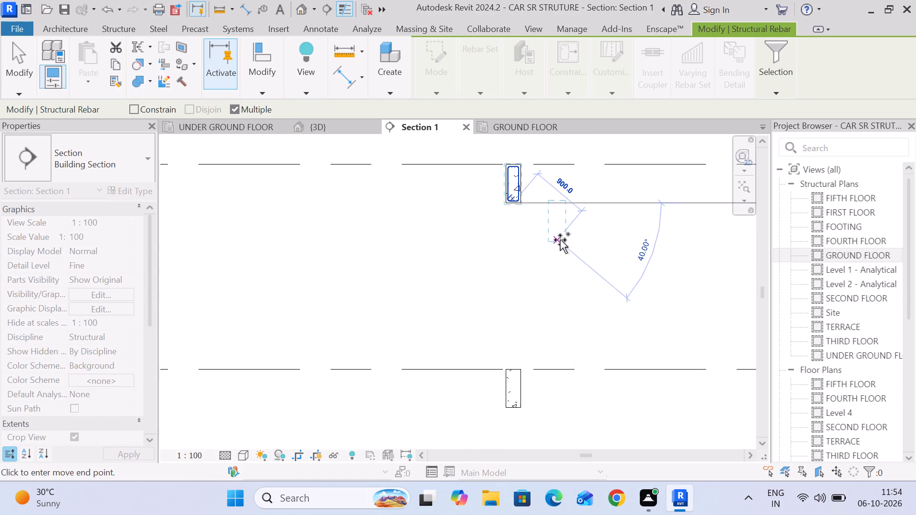
pyautogui.scroll(-6, 560, 240)
pyautogui.moveTo(579, 358); pyautogui.dragTo(495, 253, button='middle')
pyautogui.scroll(11, 449, 311)
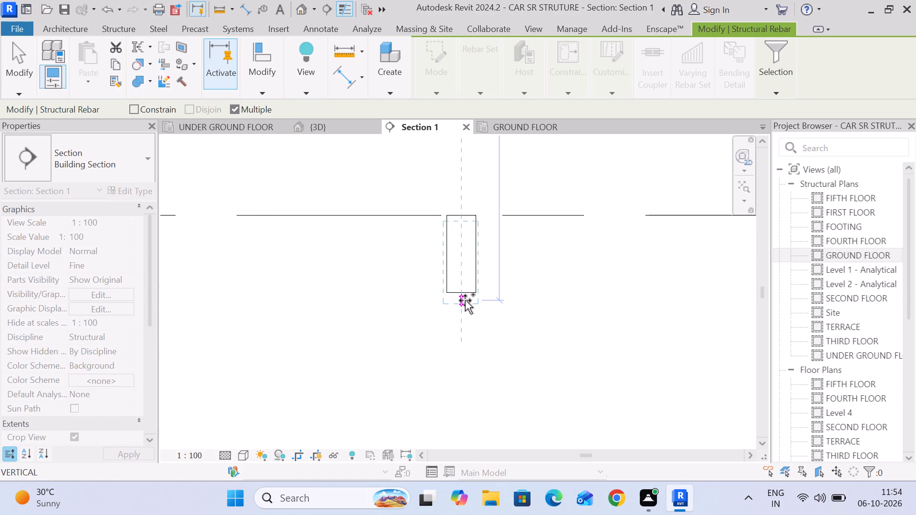
pyautogui.click(461, 292)
# Copy the rebar into the UNDER GROUND FLOOR beam on grid A at its bottom midpoint and end the Copy command.
pyautogui.scroll(-5, 311, 301)
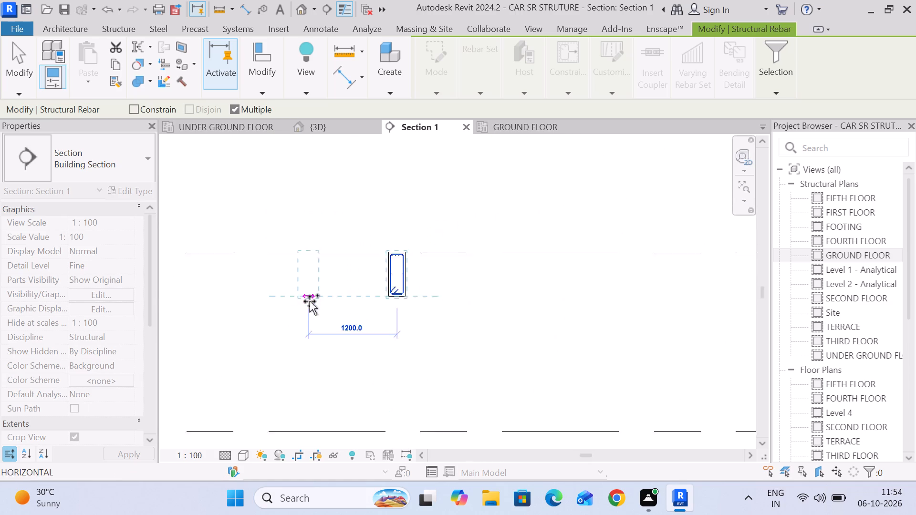
pyautogui.scroll(-4, 309, 302)
pyautogui.moveTo(286, 307); pyautogui.dragTo(596, 311, button='middle')
pyautogui.scroll(5, 405, 310)
pyautogui.scroll(3, 459, 306)
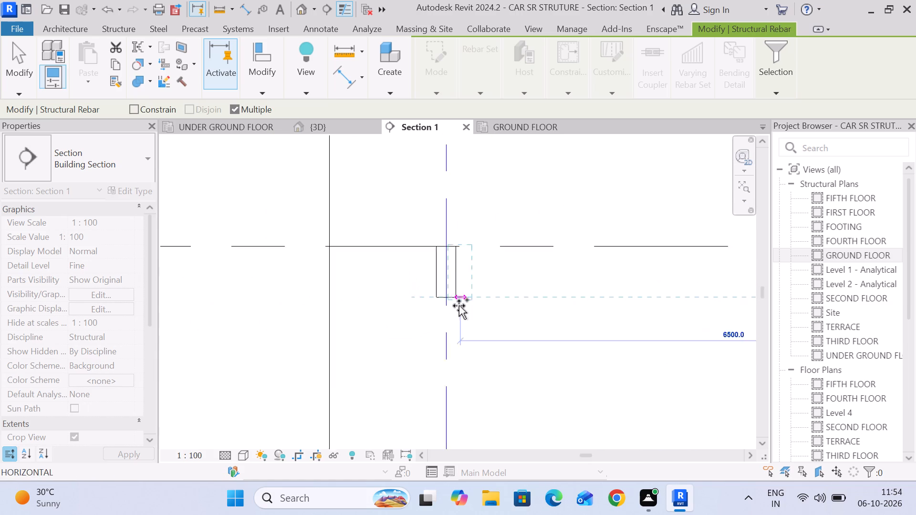
pyautogui.scroll(1, 459, 306)
pyautogui.click(461, 293)
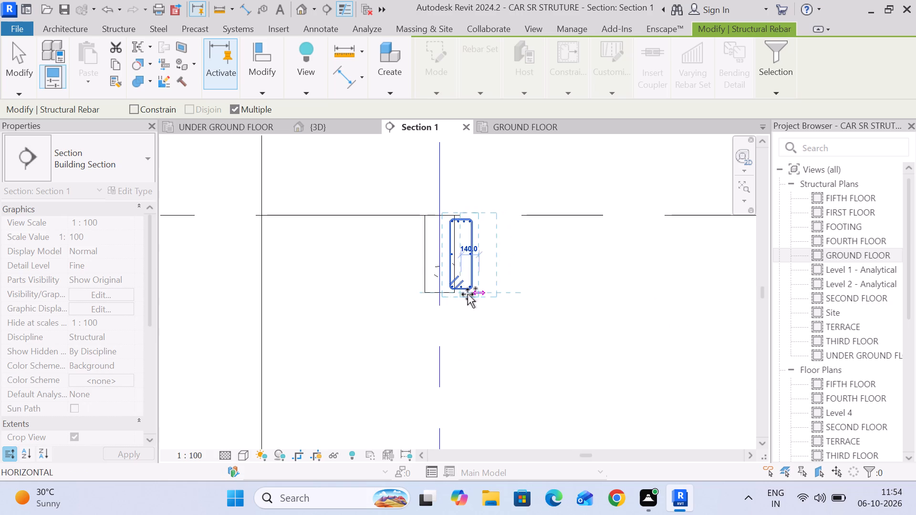
pyautogui.click(438, 293)
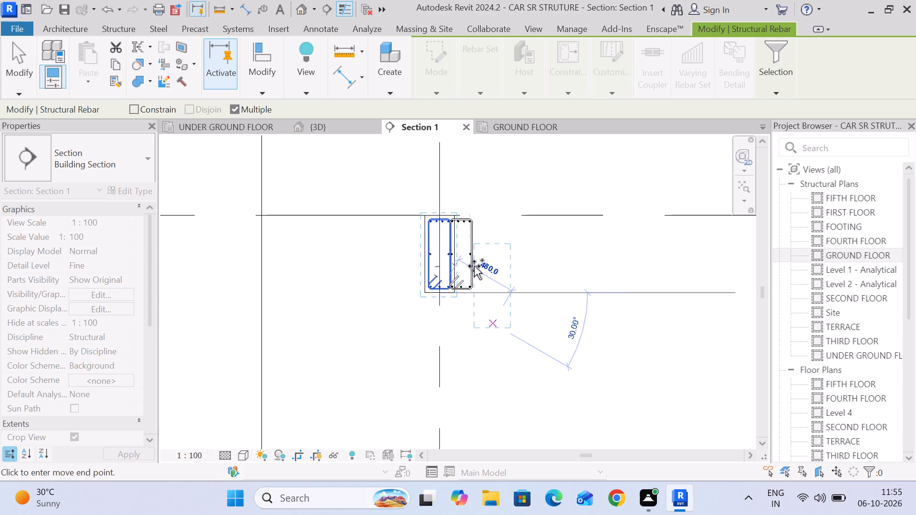
pyautogui.moveTo(310, 150); pyautogui.dragTo(275, 169)
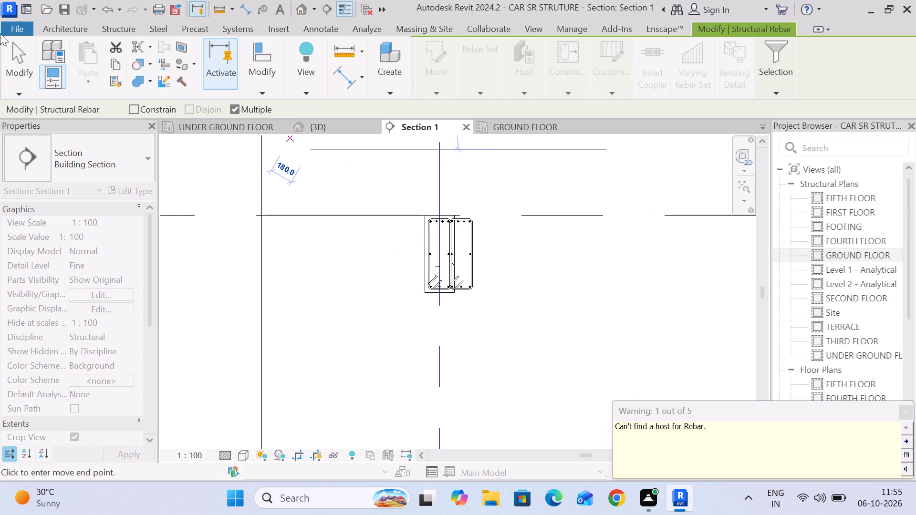
pyautogui.click(23, 56)
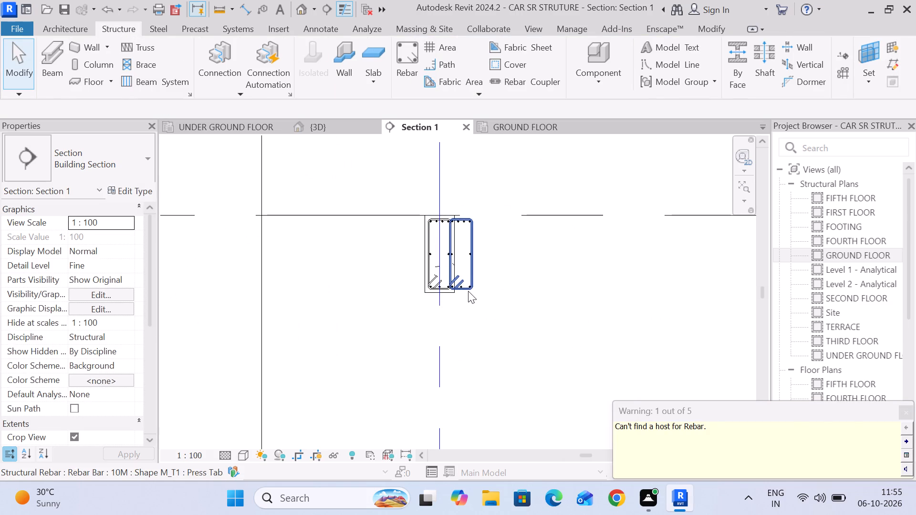
# Delete the misplaced rebar copy overlapping the side of the grid A UNDER GROUND FLOOR beam, including its stirrup and bottom, top and side bars.
pyautogui.click(468, 291)
pyautogui.press('Delete')
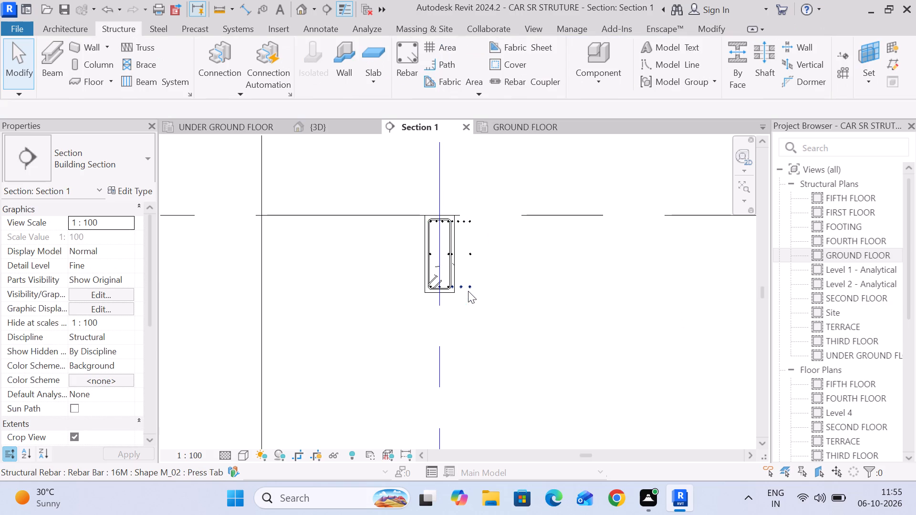
pyautogui.scroll(10, 460, 291)
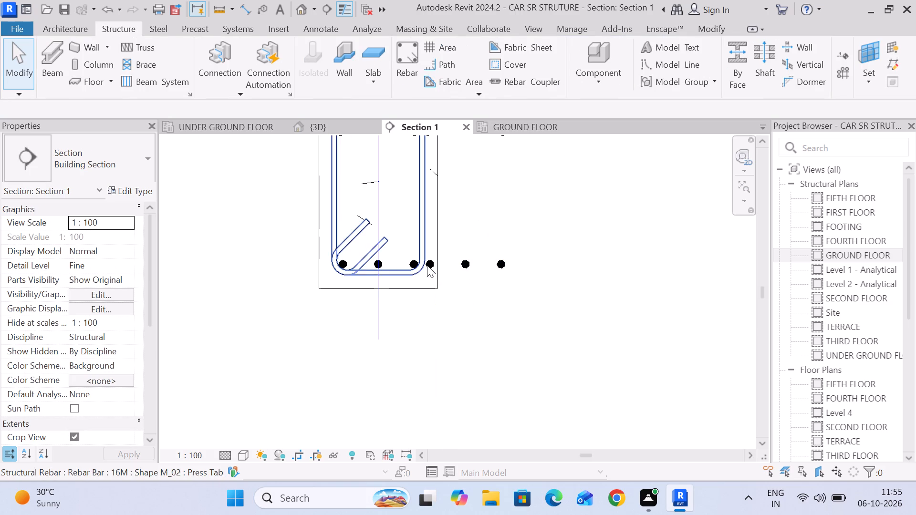
pyautogui.click(427, 265)
pyautogui.click(533, 302)
pyautogui.click(465, 265)
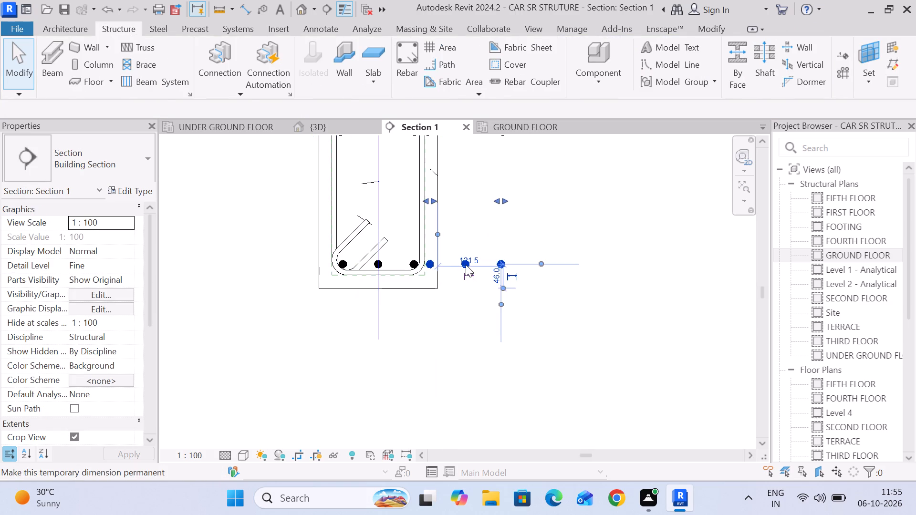
pyautogui.press('Delete')
pyautogui.scroll(-6, 466, 265)
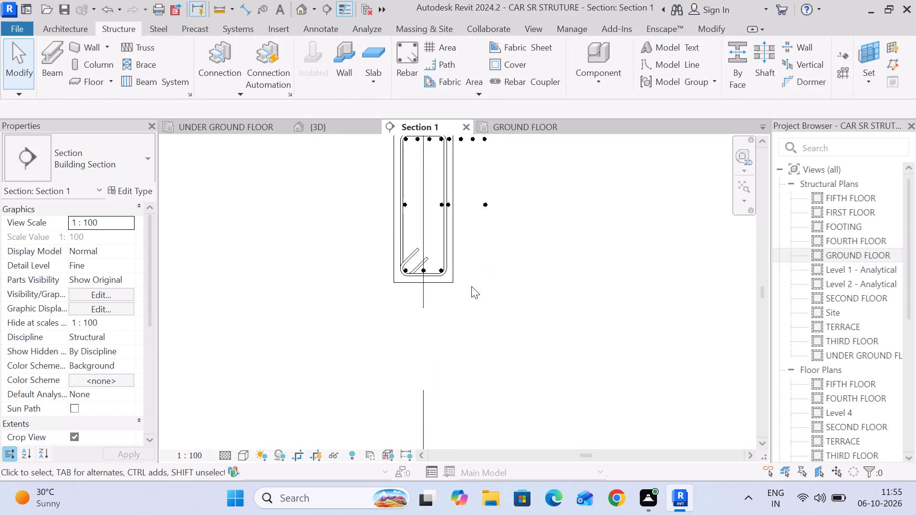
pyautogui.scroll(5, 473, 225)
pyautogui.click(478, 208)
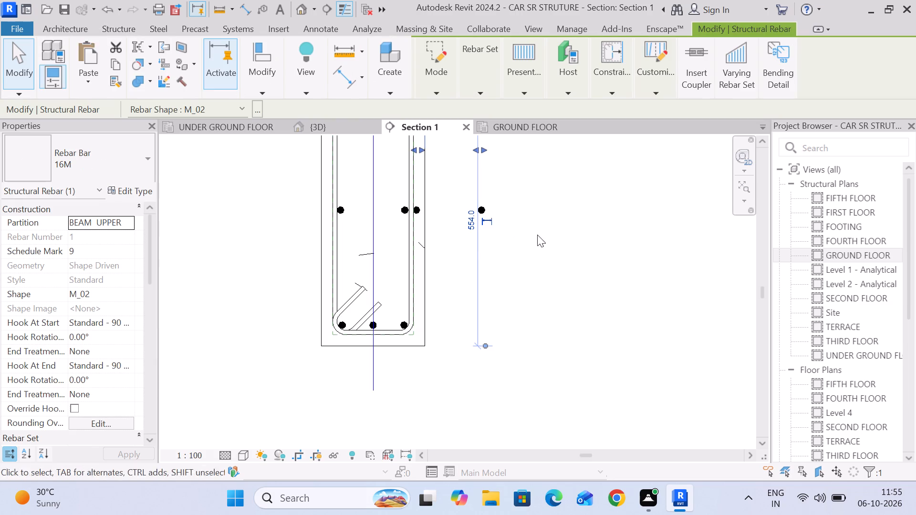
pyautogui.moveTo(537, 235); pyautogui.dragTo(527, 338, button='middle')
pyautogui.press('Delete')
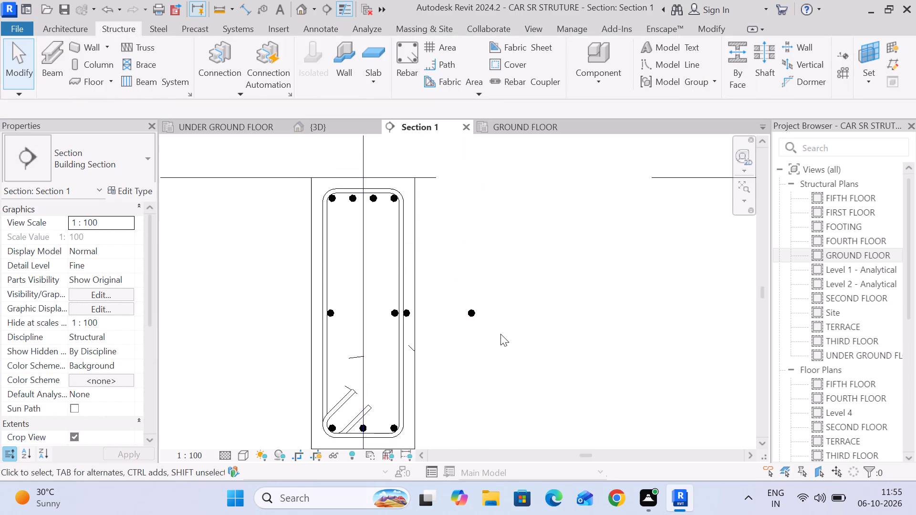
pyautogui.click(470, 316)
pyautogui.press('Delete')
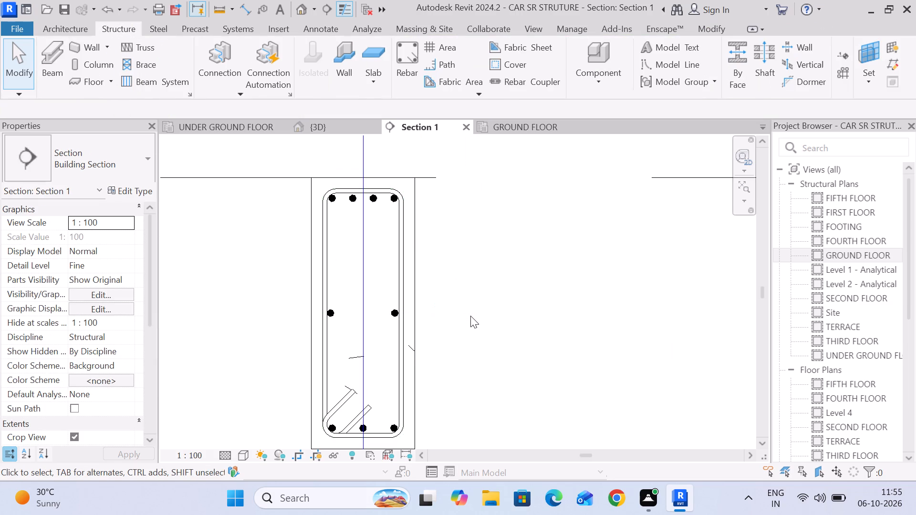
# Examine the GROUND FLOOR and UNDER GROUND FLOOR beams between grids A and E for rebar placement.
pyautogui.scroll(-13, 470, 316)
pyautogui.moveTo(530, 344); pyautogui.dragTo(359, 344, button='middle')
pyautogui.scroll(-6, 355, 343)
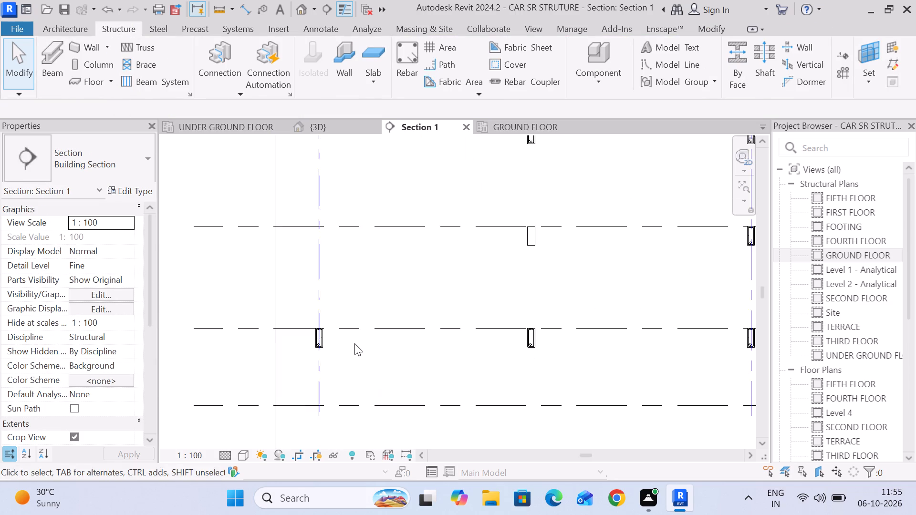
pyautogui.moveTo(545, 358); pyautogui.dragTo(494, 308, button='middle')
pyautogui.scroll(-3, 488, 307)
pyautogui.moveTo(529, 311); pyautogui.dragTo(484, 326, button='middle')
pyautogui.scroll(3, 420, 240)
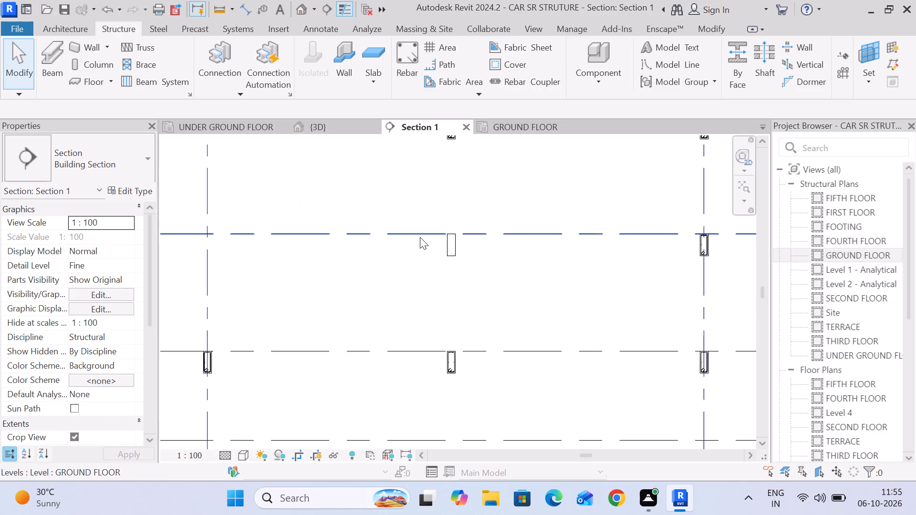
pyautogui.scroll(10, 420, 237)
pyautogui.scroll(-11, 479, 273)
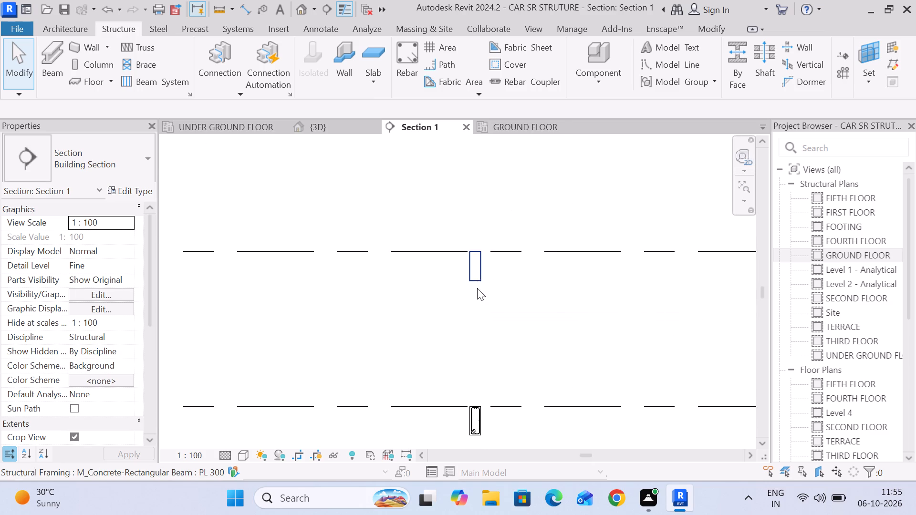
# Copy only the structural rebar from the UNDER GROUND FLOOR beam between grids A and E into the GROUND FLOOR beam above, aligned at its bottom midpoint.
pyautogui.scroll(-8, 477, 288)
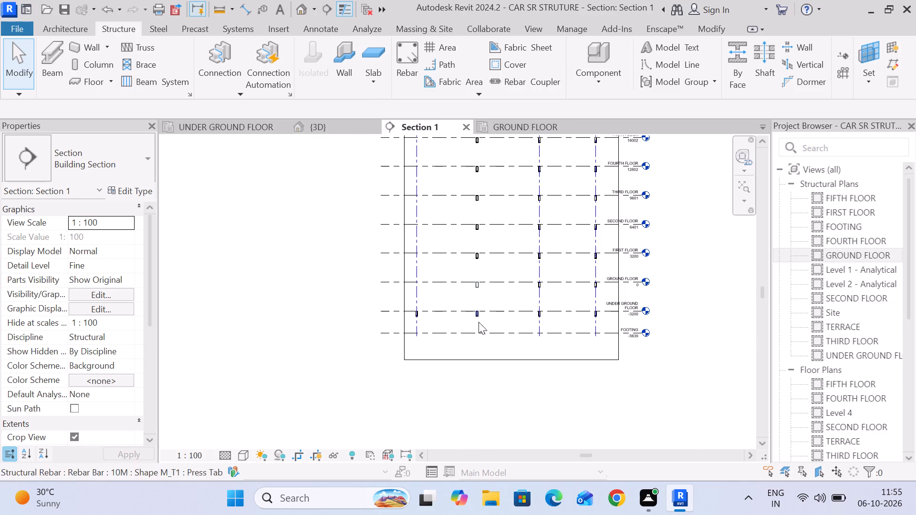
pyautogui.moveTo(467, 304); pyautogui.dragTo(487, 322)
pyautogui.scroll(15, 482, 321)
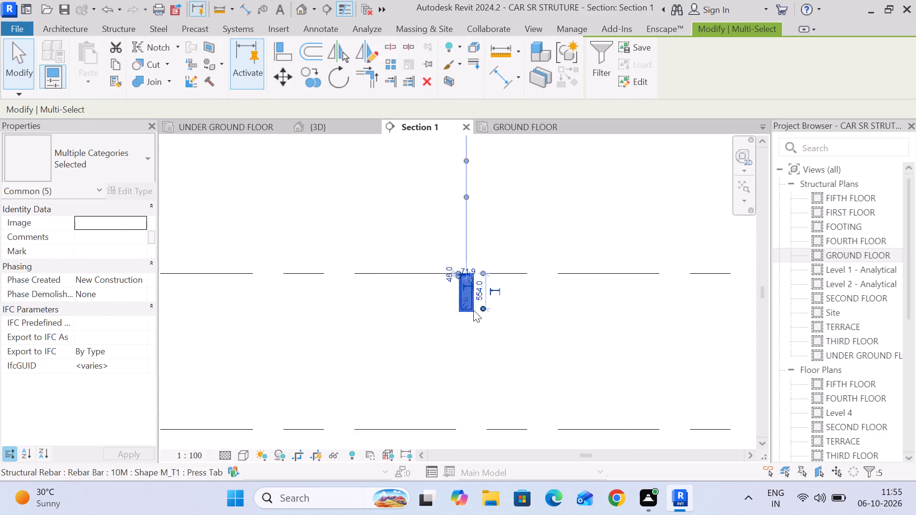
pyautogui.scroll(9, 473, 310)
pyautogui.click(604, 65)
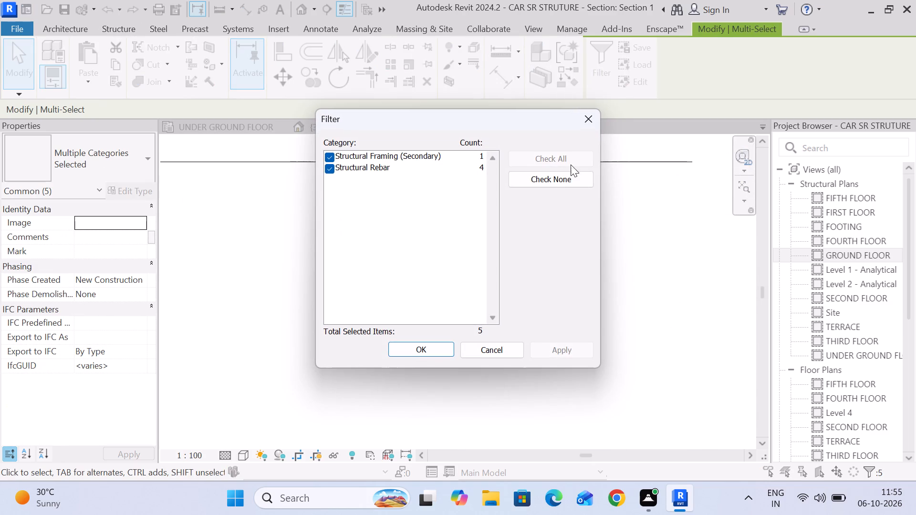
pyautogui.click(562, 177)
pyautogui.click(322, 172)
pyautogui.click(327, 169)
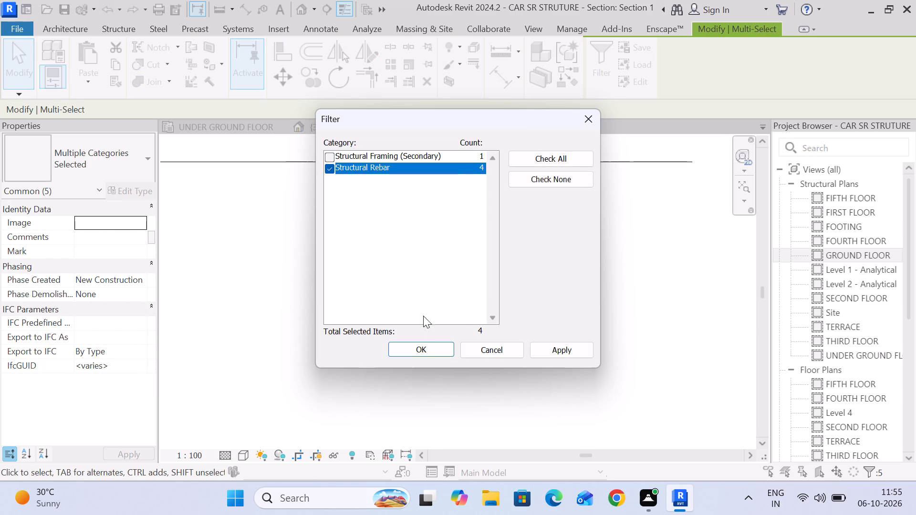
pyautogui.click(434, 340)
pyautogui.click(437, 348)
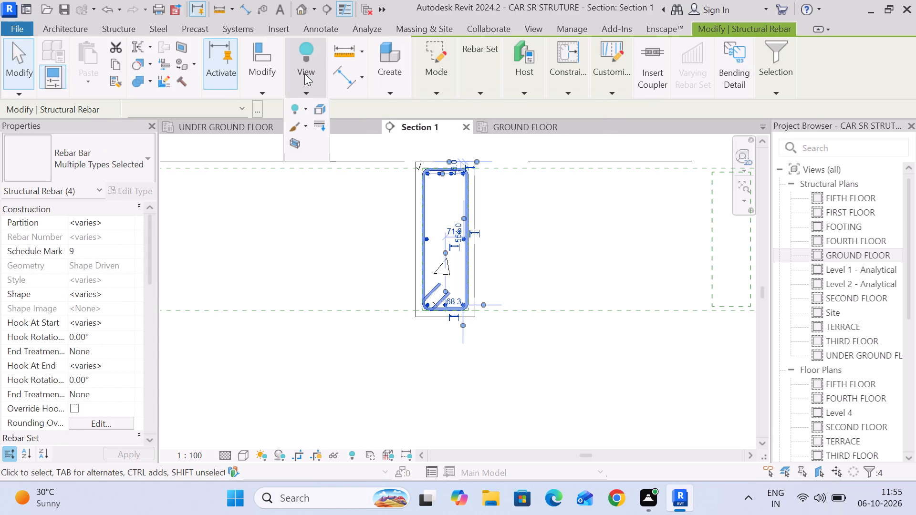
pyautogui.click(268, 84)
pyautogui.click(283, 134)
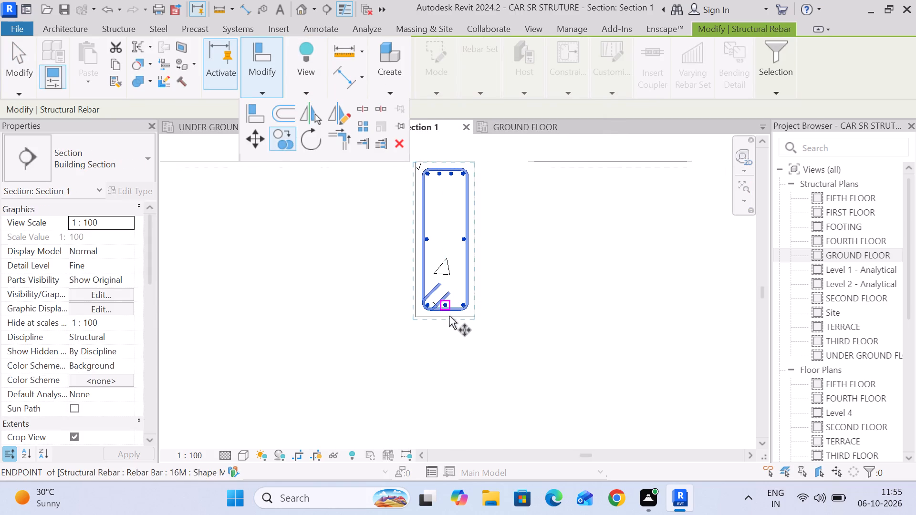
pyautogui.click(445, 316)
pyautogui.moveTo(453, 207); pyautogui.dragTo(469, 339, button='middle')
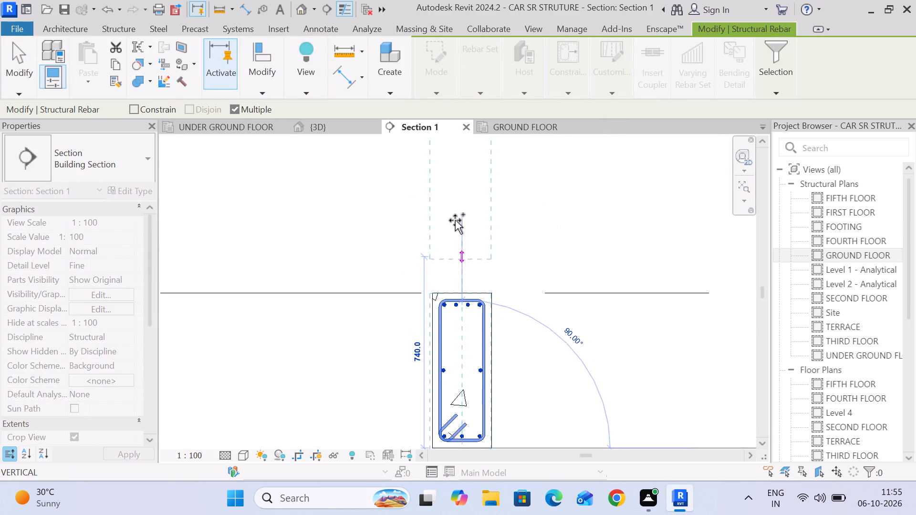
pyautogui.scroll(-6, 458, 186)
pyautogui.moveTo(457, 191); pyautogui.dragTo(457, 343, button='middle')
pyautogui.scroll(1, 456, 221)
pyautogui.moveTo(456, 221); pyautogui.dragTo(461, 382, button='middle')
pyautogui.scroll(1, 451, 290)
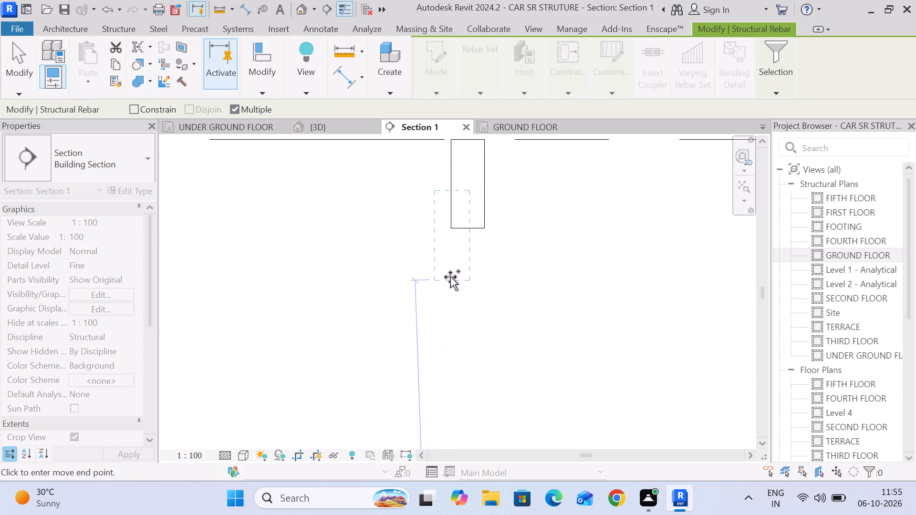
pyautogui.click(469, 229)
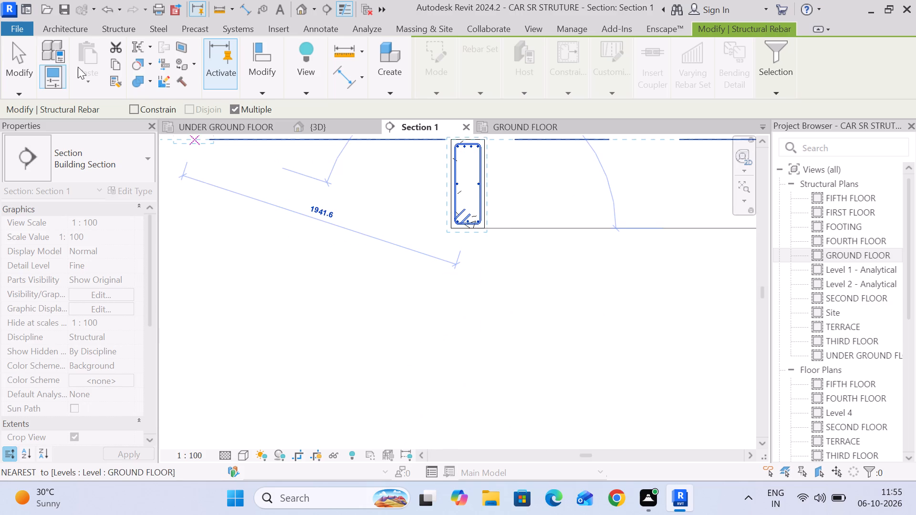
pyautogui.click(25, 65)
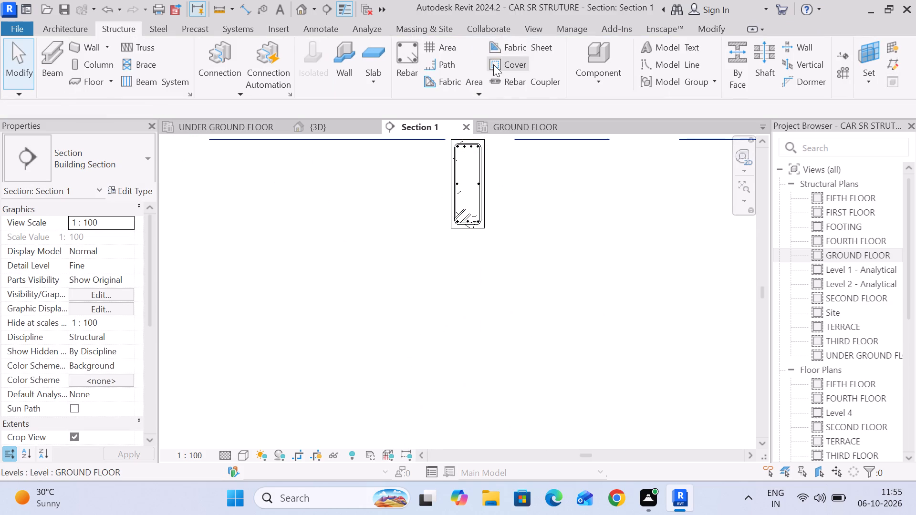
# Check the rebar cover setting of the GROUND FLOOR and UNDER GROUND FLOOR beams between grids A and E.
pyautogui.click(493, 64)
pyautogui.click(487, 165)
pyautogui.scroll(-7, 545, 238)
pyautogui.moveTo(537, 277); pyautogui.dragTo(441, 200, button='middle')
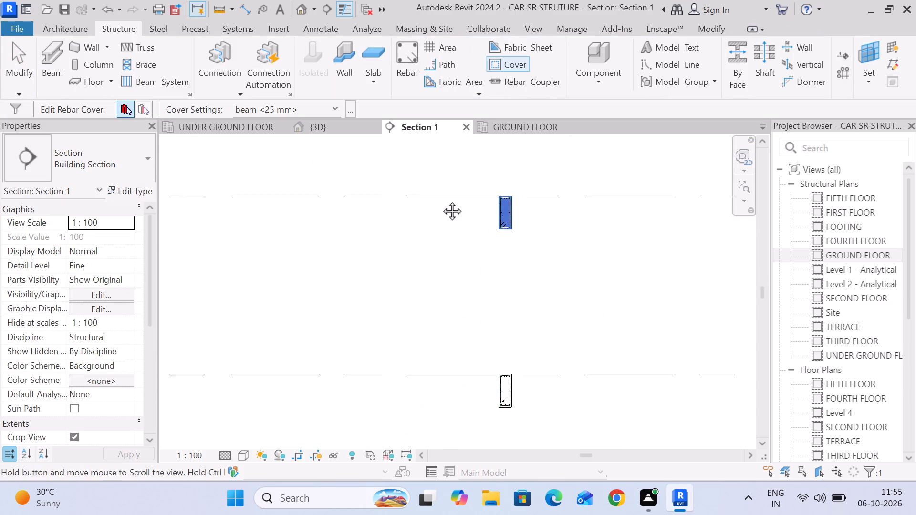
pyautogui.moveTo(441, 200); pyautogui.dragTo(394, 138, button='middle')
pyautogui.scroll(5, 374, 298)
pyautogui.click(377, 255)
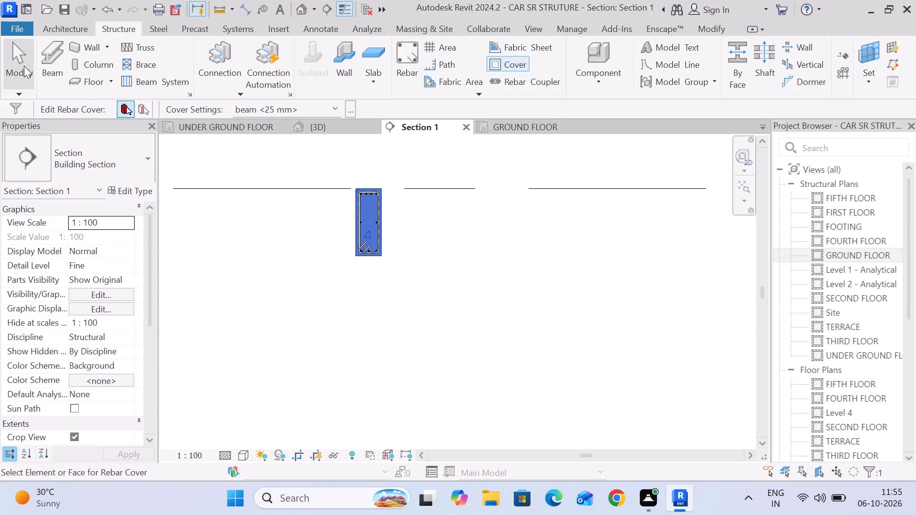
pyautogui.click(24, 66)
# Examine the beam reinforcement across all floors in Section 1 and in the 3D view.
pyautogui.scroll(-11, 272, 228)
pyautogui.moveTo(282, 272); pyautogui.dragTo(444, 257, button='middle')
pyautogui.scroll(1, 444, 257)
pyautogui.scroll(-2, 444, 257)
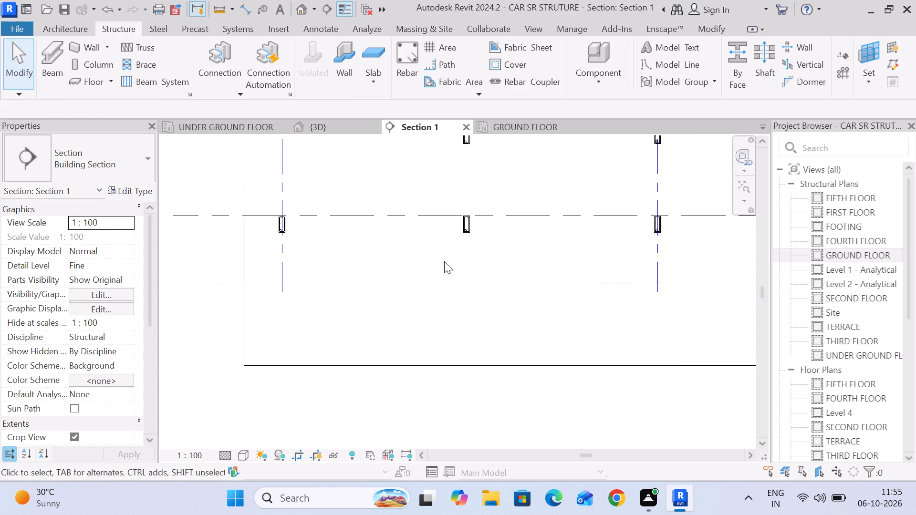
pyautogui.scroll(-3, 444, 261)
pyautogui.moveTo(454, 248); pyautogui.dragTo(420, 323, button='middle')
pyautogui.moveTo(458, 288); pyautogui.dragTo(437, 309, button='middle')
pyautogui.click(316, 124)
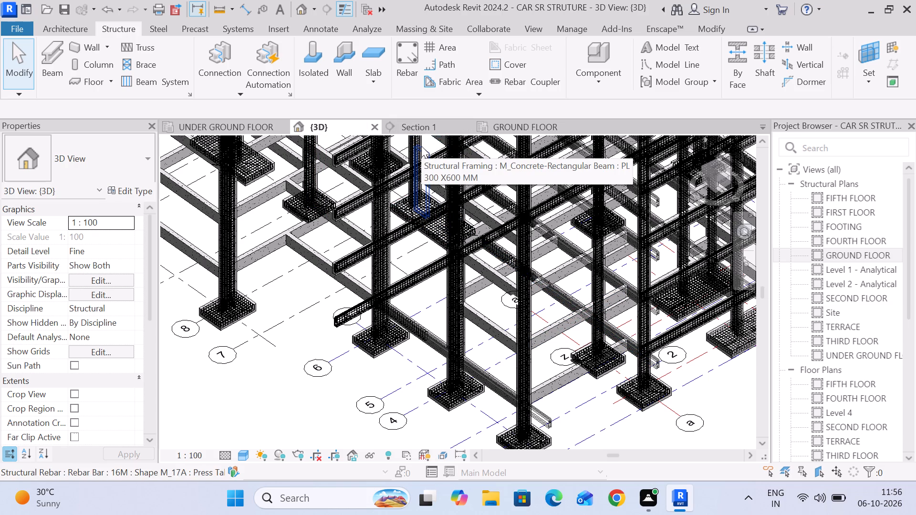
pyautogui.scroll(-4, 421, 146)
pyautogui.moveTo(529, 195); pyautogui.dragTo(511, 289, button='middle')
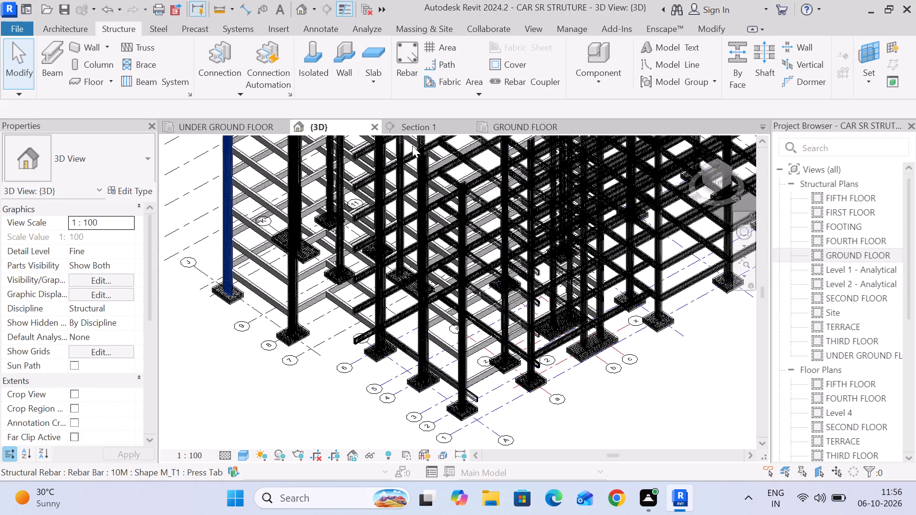
pyautogui.click(414, 126)
pyautogui.moveTo(434, 240); pyautogui.dragTo(405, 300, button='middle')
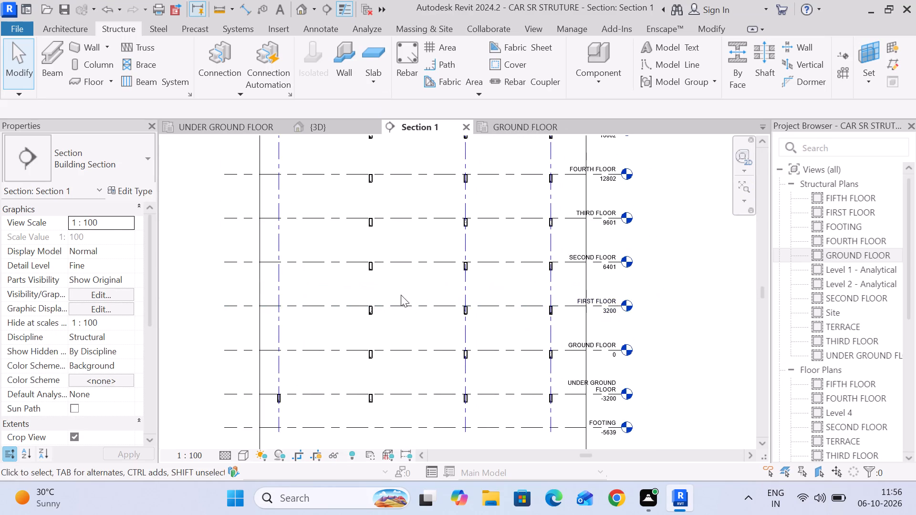
pyautogui.scroll(-3, 404, 296)
pyautogui.moveTo(406, 303); pyautogui.dragTo(384, 313, button='middle')
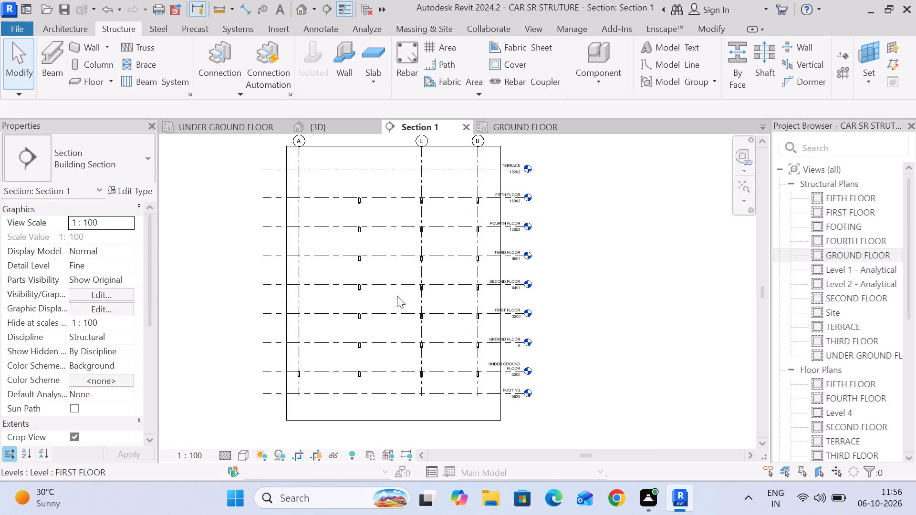
# Undo the rebar copies in the beams on grid A, on grid E and between them, keeping only the grid B beam rebar.
pyautogui.hotkey('ctrl', 'z')
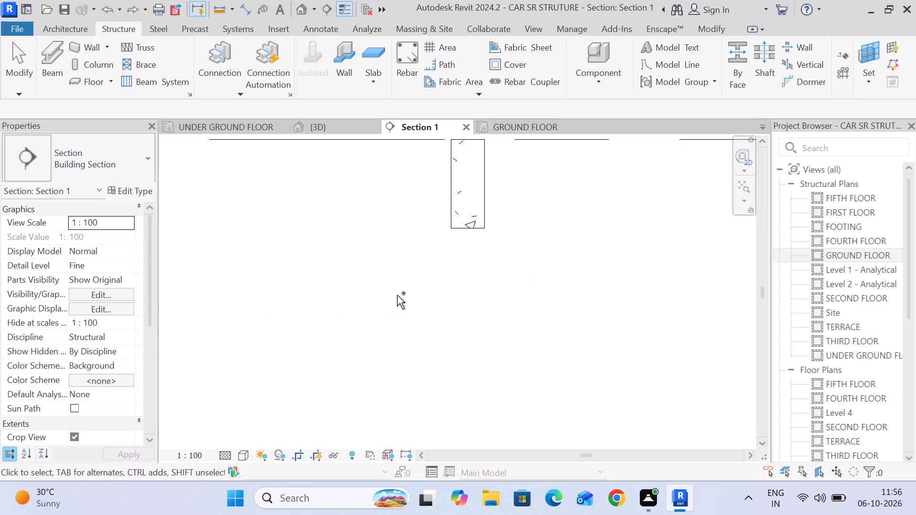
pyautogui.hotkey('ctrl', 'z')
pyautogui.hotkey('ctrl', 'z')
pyautogui.hotkey('ctrl', 'z')
pyautogui.hotkey('ctrl', 'z')
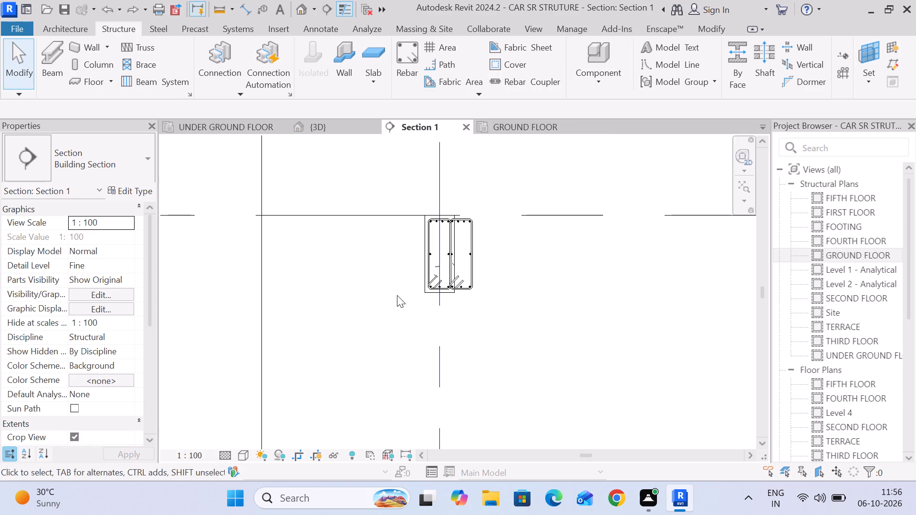
pyautogui.hotkey('ctrl', 'z')
pyautogui.hotkey('ctrl', 'z')
pyautogui.hotkey('ctrl', 'z')
pyautogui.hotkey('ctrl', 'z')
pyautogui.hotkey('ctrl', 'z')
pyautogui.hotkey('ctrl', 'z')
pyautogui.hotkey('ctrl', 'z')
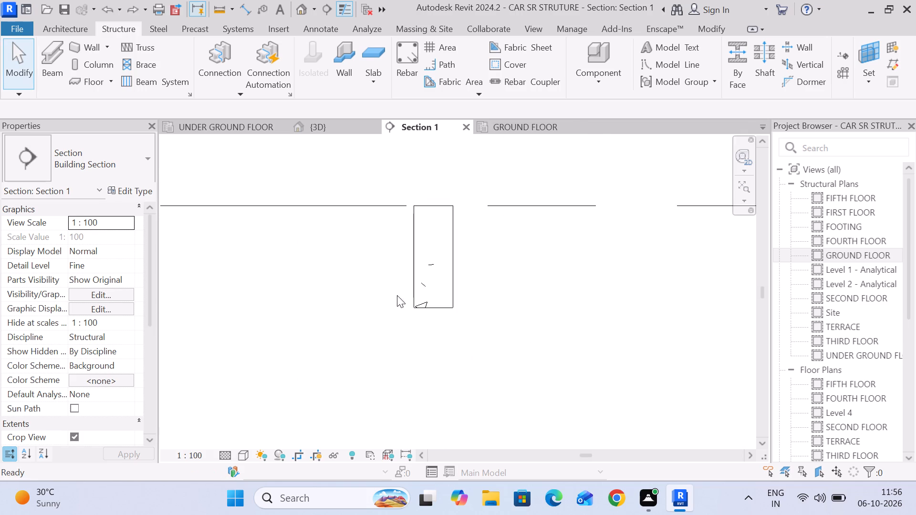
pyautogui.hotkey('ctrl', 'z')
pyautogui.hotkey('ctrl', 'z')
pyautogui.hotkey('ctrl', 'z')
pyautogui.hotkey('ctrl', 'z')
pyautogui.hotkey('ctrl', 'z')
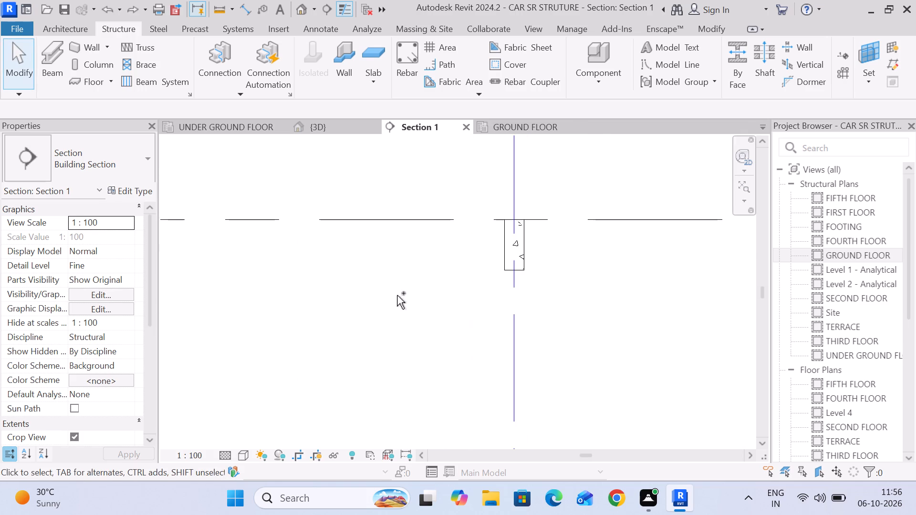
pyautogui.hotkey('ctrl', 'z')
pyautogui.hotkey('ctrl', 'z')
pyautogui.hotkey('ctrl', 'z')
pyautogui.hotkey('ctrl', 'z')
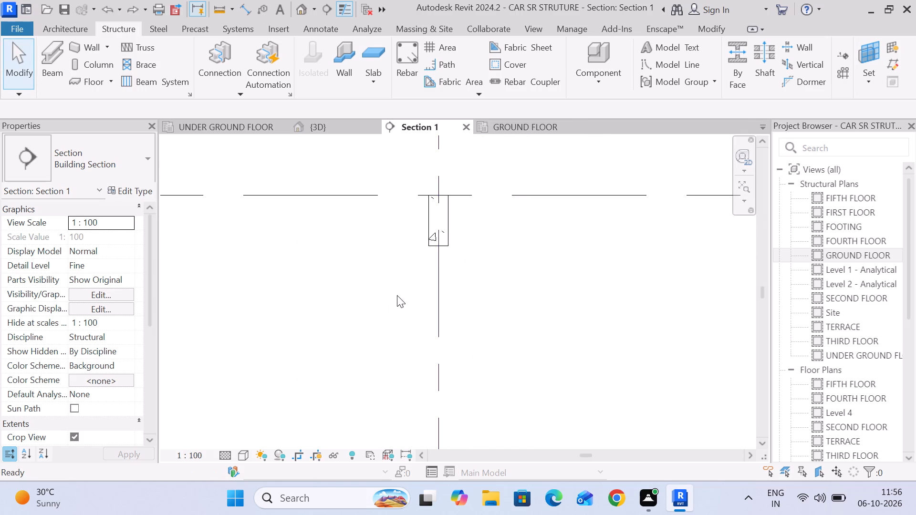
pyautogui.hotkey('ctrl', 'z')
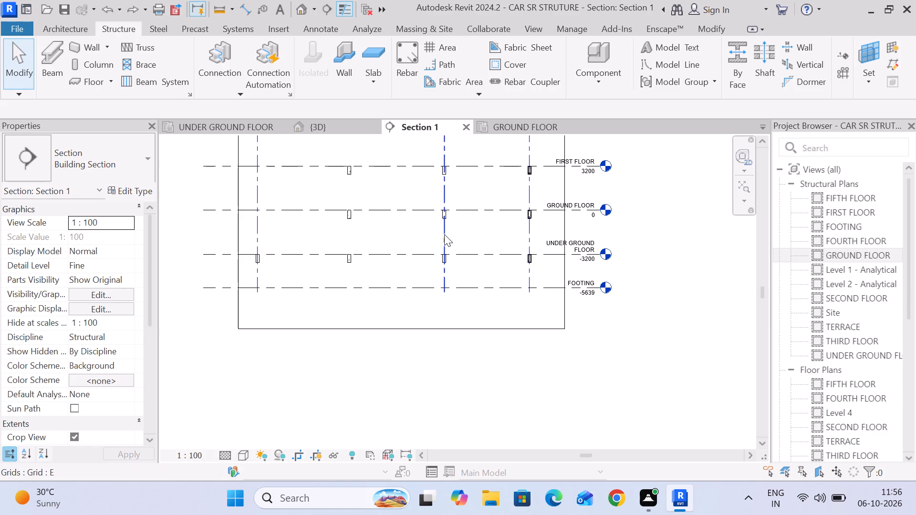
# Copy only the structural rebar from the grid B UNDER GROUND FLOOR beam into the grid E beam on that floor, aligned at its bottom midpoint.
pyautogui.scroll(5, 465, 270)
pyautogui.scroll(-7, 434, 256)
pyautogui.moveTo(453, 214); pyautogui.dragTo(443, 370, button='middle')
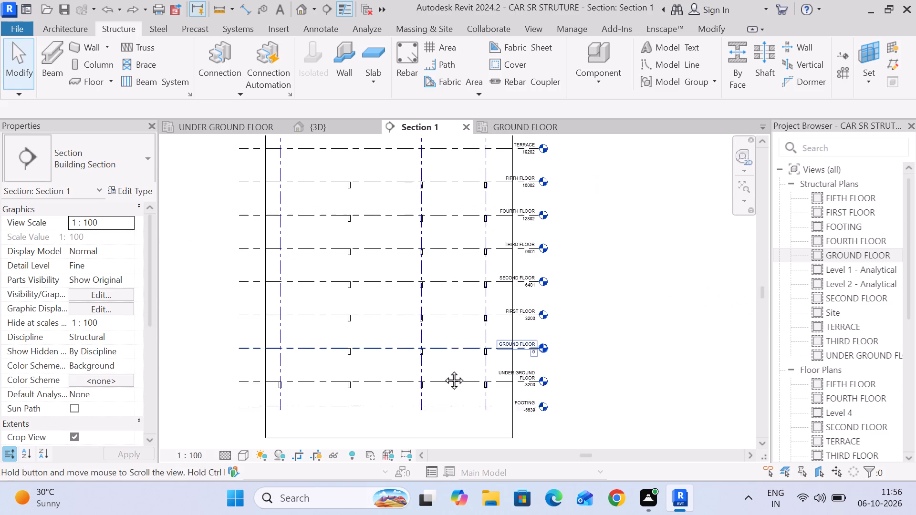
pyautogui.moveTo(443, 370); pyautogui.dragTo(443, 372, button='middle')
pyautogui.moveTo(443, 372); pyautogui.dragTo(436, 245, button='middle')
pyautogui.scroll(16, 407, 286)
pyautogui.moveTo(613, 299); pyautogui.dragTo(388, 298, button='middle')
pyautogui.scroll(-7, 383, 297)
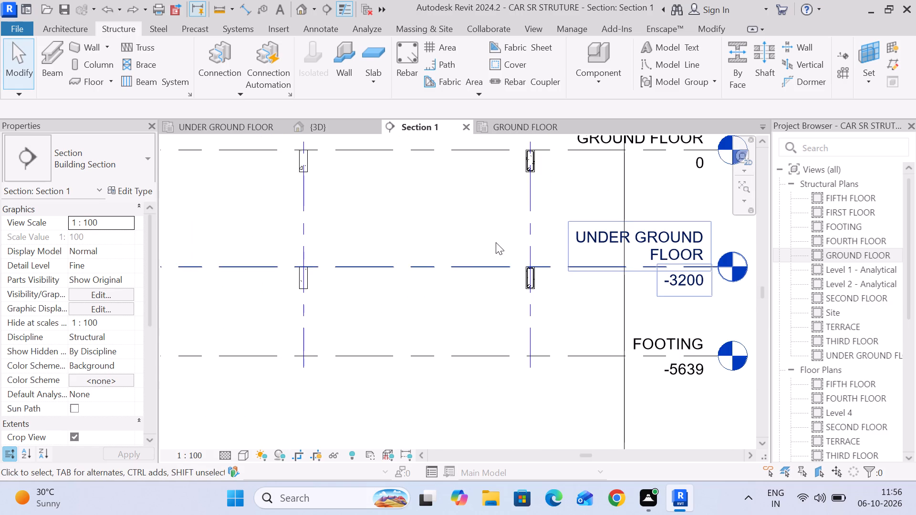
pyautogui.moveTo(497, 243); pyautogui.dragTo(552, 294)
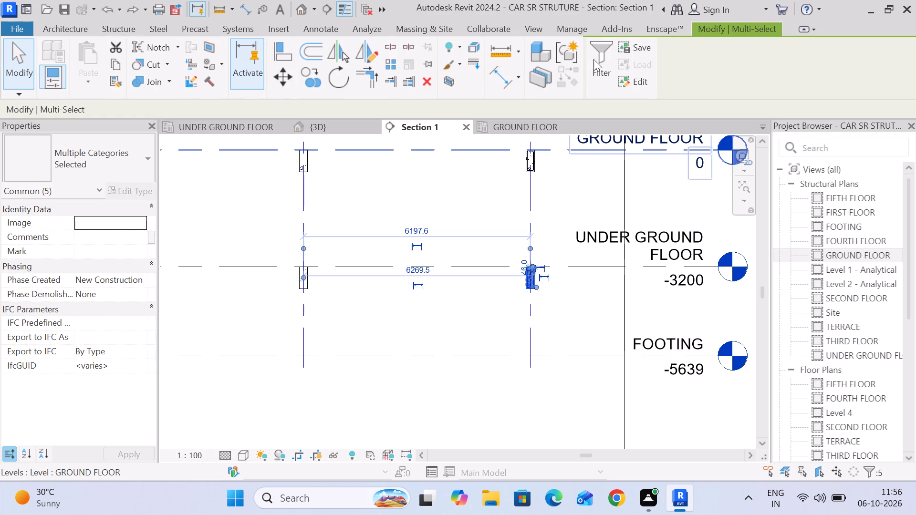
pyautogui.click(598, 59)
pyautogui.click(542, 182)
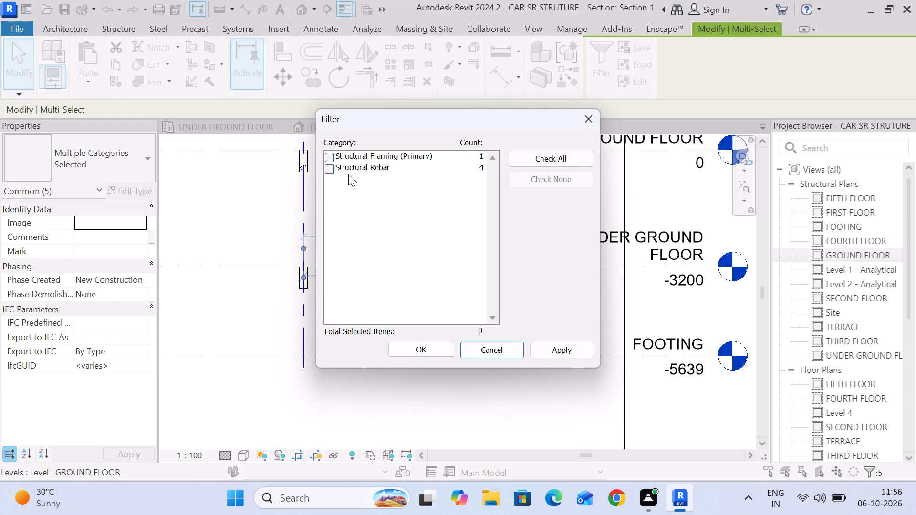
pyautogui.click(327, 168)
pyautogui.click(428, 352)
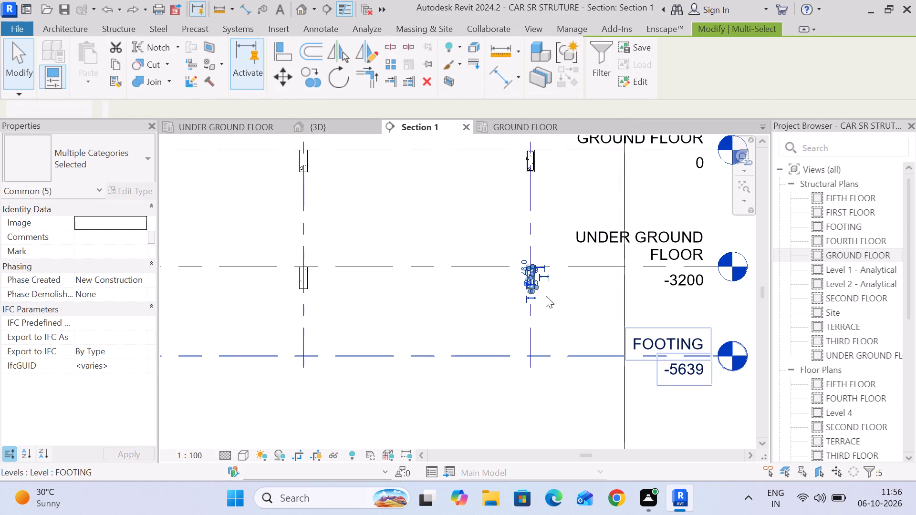
pyautogui.scroll(12, 543, 291)
pyautogui.moveTo(580, 284); pyautogui.dragTo(503, 284, button='middle')
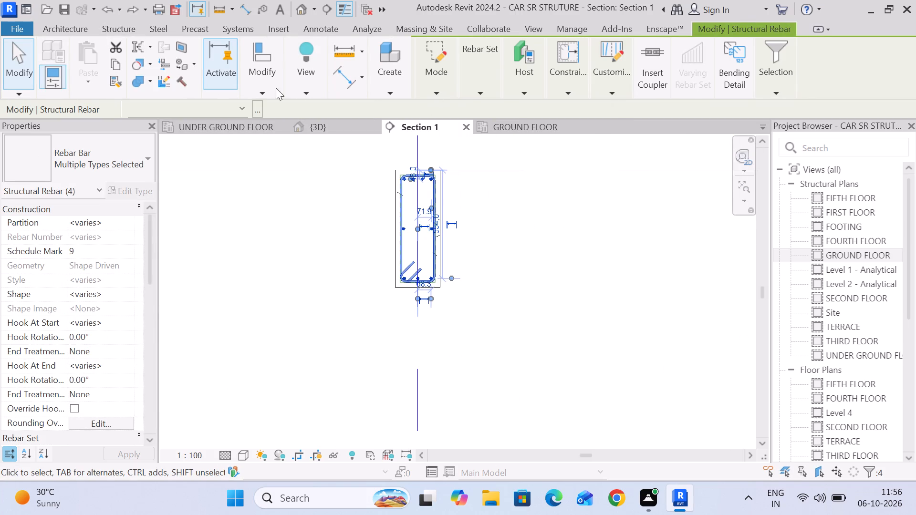
pyautogui.click(267, 88)
pyautogui.click(290, 144)
pyautogui.scroll(4, 425, 294)
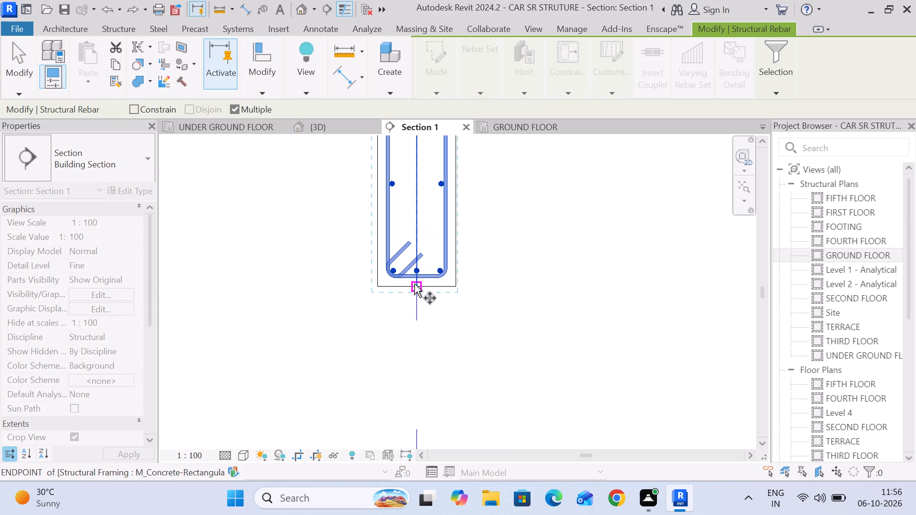
pyautogui.click(416, 287)
pyautogui.scroll(-13, 248, 287)
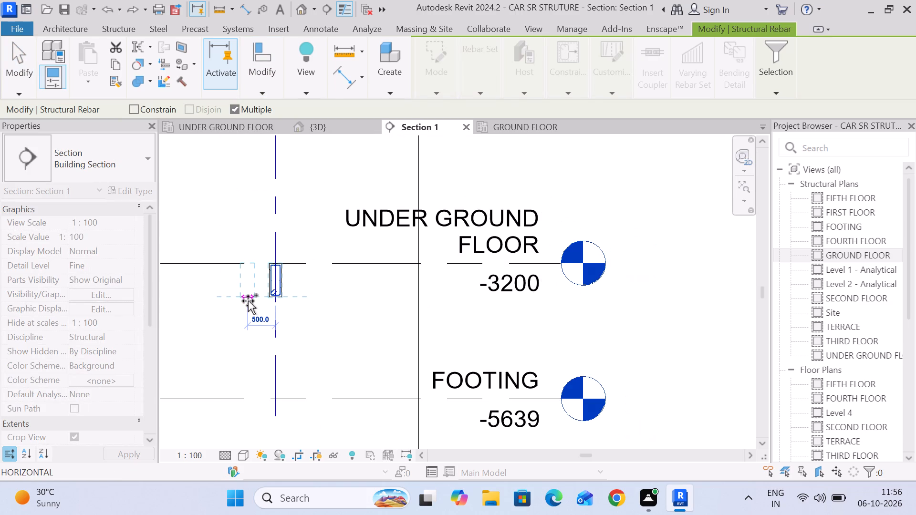
pyautogui.moveTo(248, 301); pyautogui.dragTo(485, 302, button='middle')
pyautogui.moveTo(326, 300); pyautogui.dragTo(504, 299, button='middle')
pyautogui.scroll(10, 364, 296)
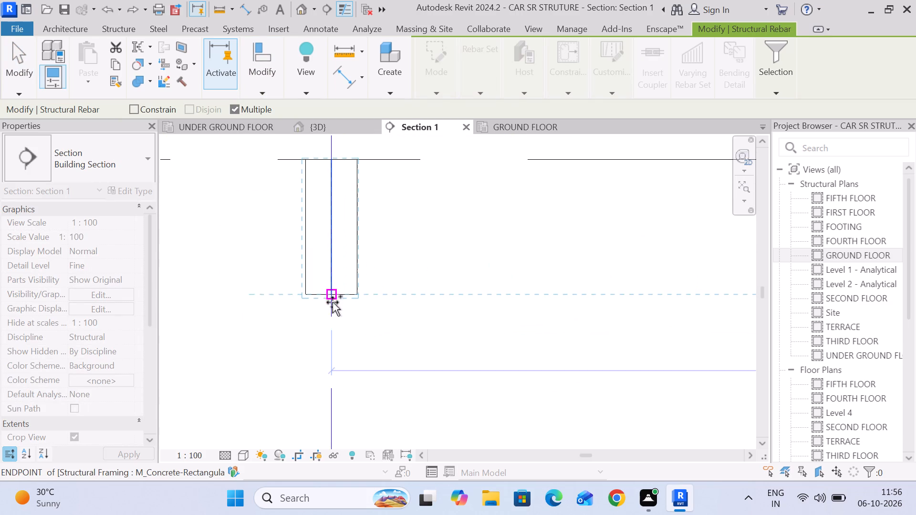
pyautogui.click(330, 293)
pyautogui.click(25, 69)
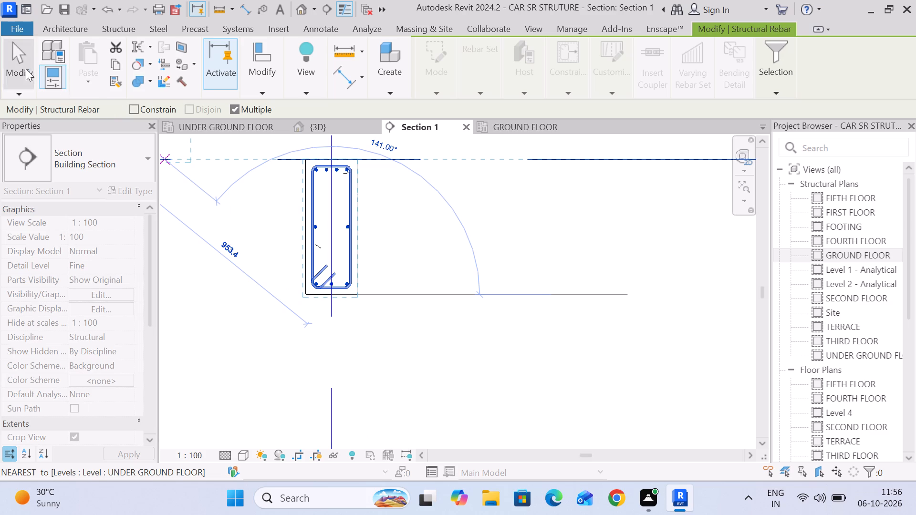
# Check the rebar cover setting of the UNDER GROUND FLOOR beam on grid E.
pyautogui.click(525, 58)
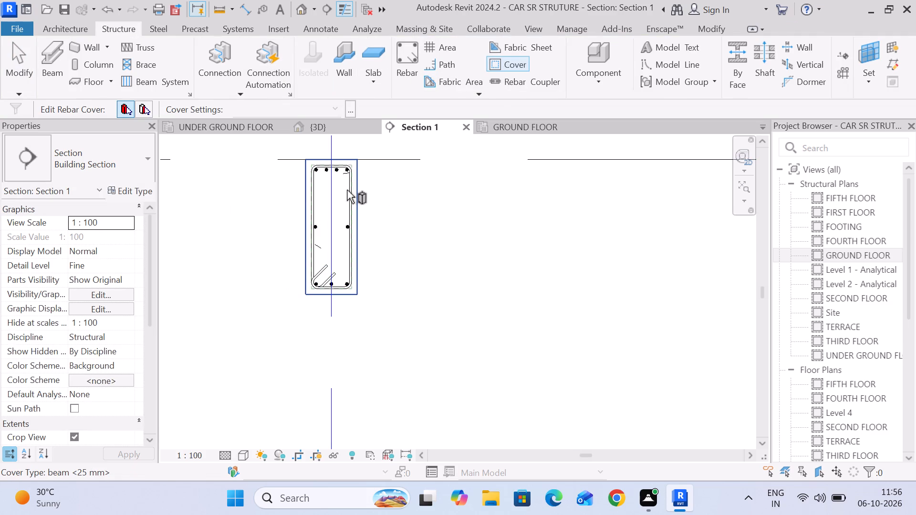
pyautogui.click(357, 192)
pyautogui.click(0, 84)
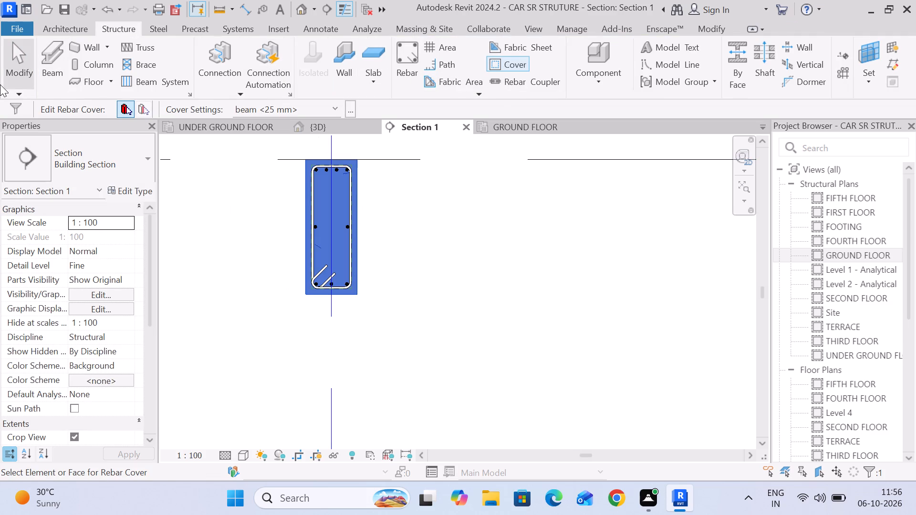
# Examine the copied rebar of the grid E beam in Section 1 and its extent on the UNDER GROUND FLOOR plan.
pyautogui.click(11, 82)
pyautogui.moveTo(436, 294); pyautogui.dragTo(448, 348, button='middle')
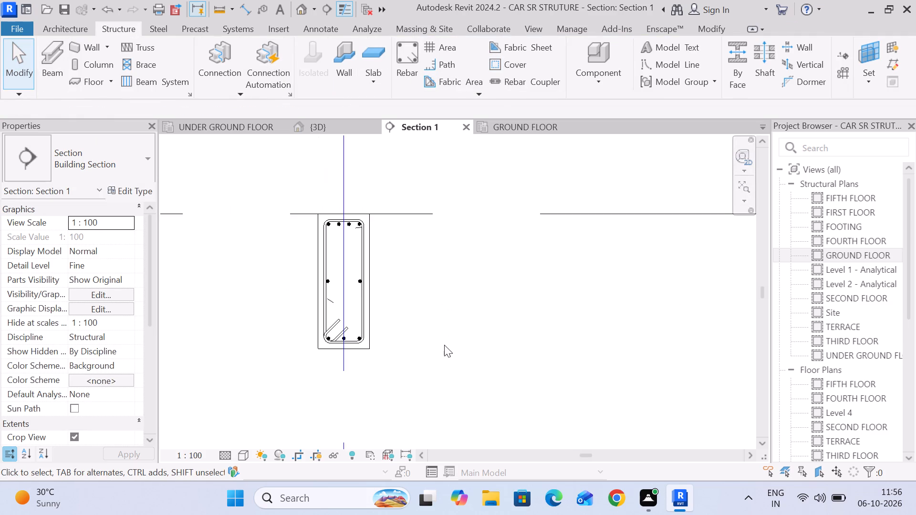
pyautogui.scroll(-9, 444, 345)
pyautogui.moveTo(432, 345); pyautogui.dragTo(434, 395, button='middle')
pyautogui.scroll(3, 429, 391)
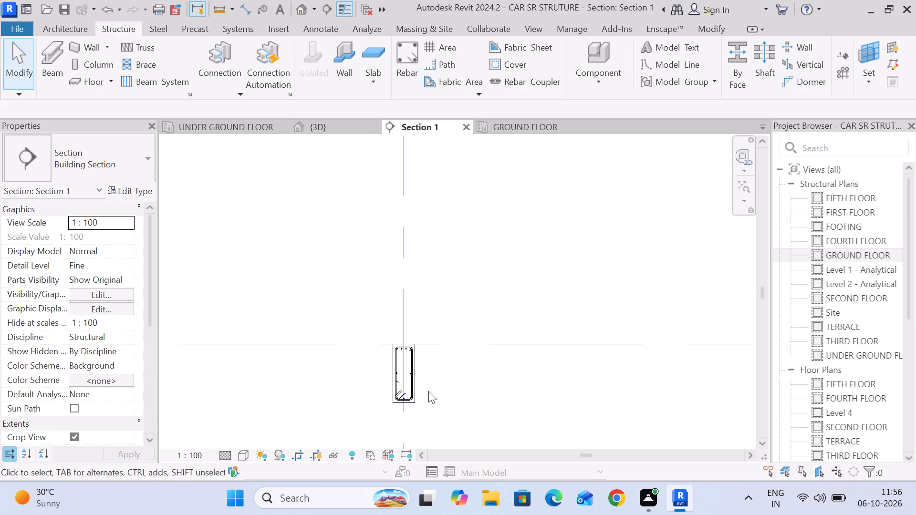
pyautogui.scroll(1, 428, 396)
pyautogui.moveTo(428, 396); pyautogui.dragTo(459, 320, button='middle')
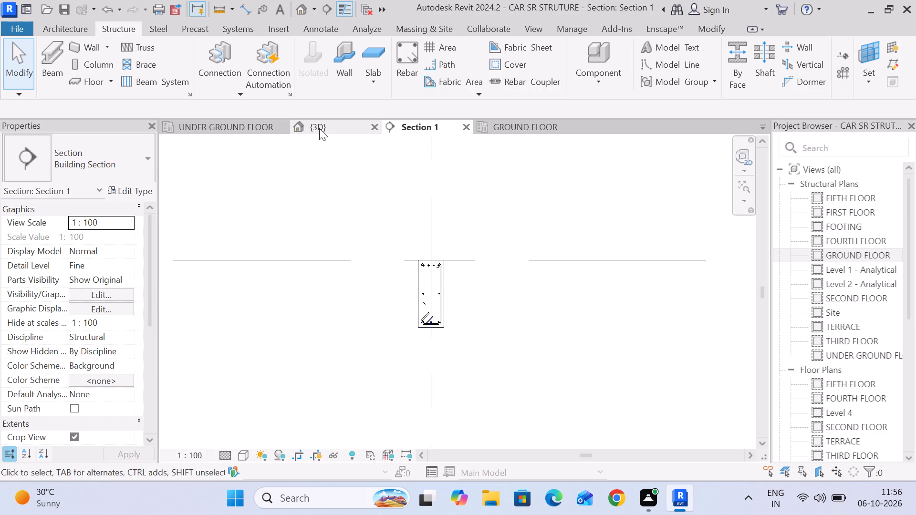
pyautogui.scroll(-7, 342, 223)
pyautogui.scroll(-6, 346, 291)
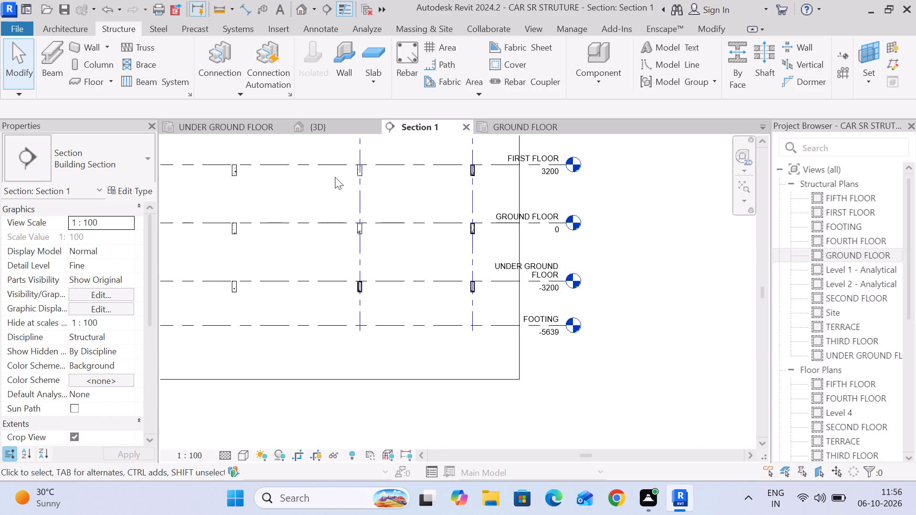
pyautogui.click(236, 124)
pyautogui.moveTo(413, 338); pyautogui.dragTo(408, 318, button='middle')
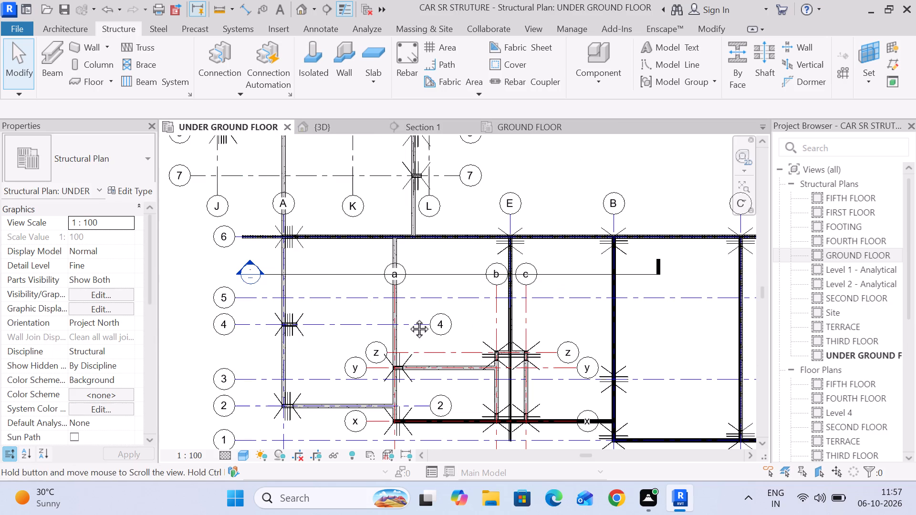
pyautogui.moveTo(408, 318); pyautogui.dragTo(403, 216, button='middle')
pyautogui.scroll(5, 381, 282)
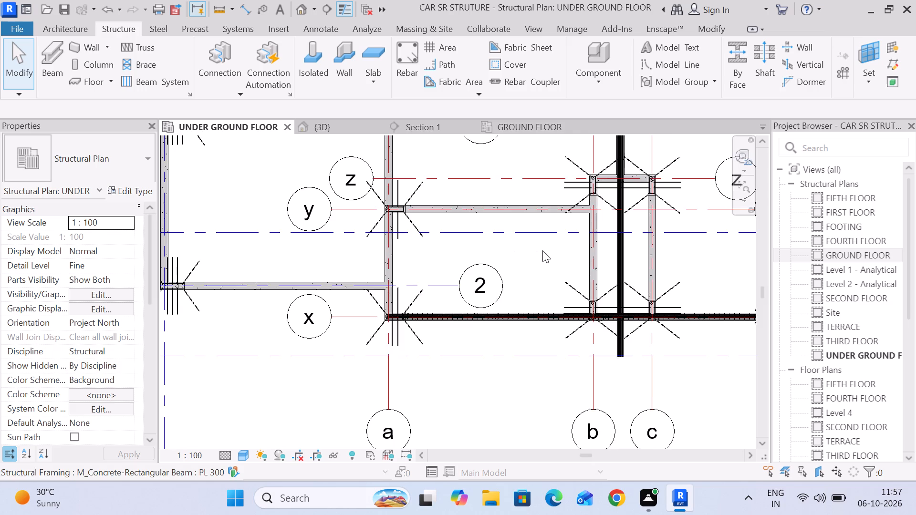
pyautogui.moveTo(543, 250); pyautogui.dragTo(382, 343, button='middle')
pyautogui.scroll(-5, 462, 207)
pyautogui.moveTo(462, 216); pyautogui.dragTo(462, 221, button='middle')
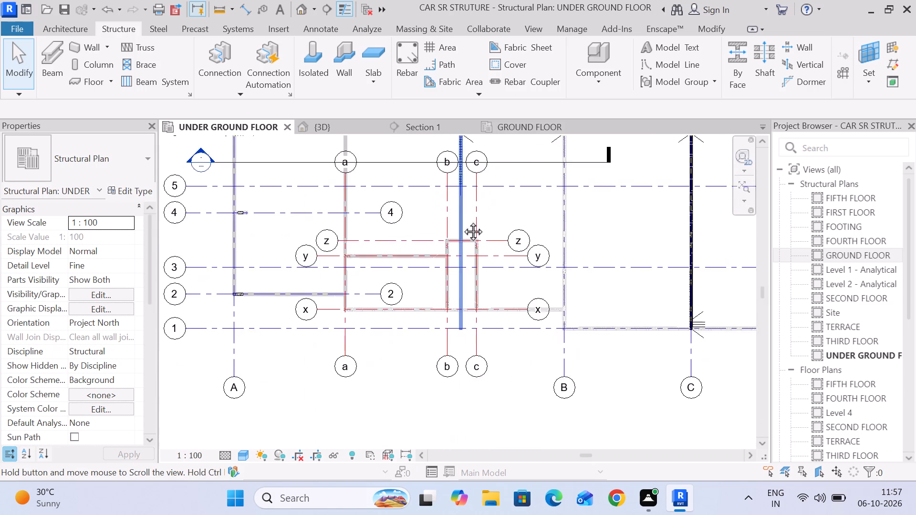
pyautogui.moveTo(462, 221); pyautogui.dragTo(448, 302, button='middle')
pyautogui.moveTo(489, 304); pyautogui.dragTo(503, 251, button='middle')
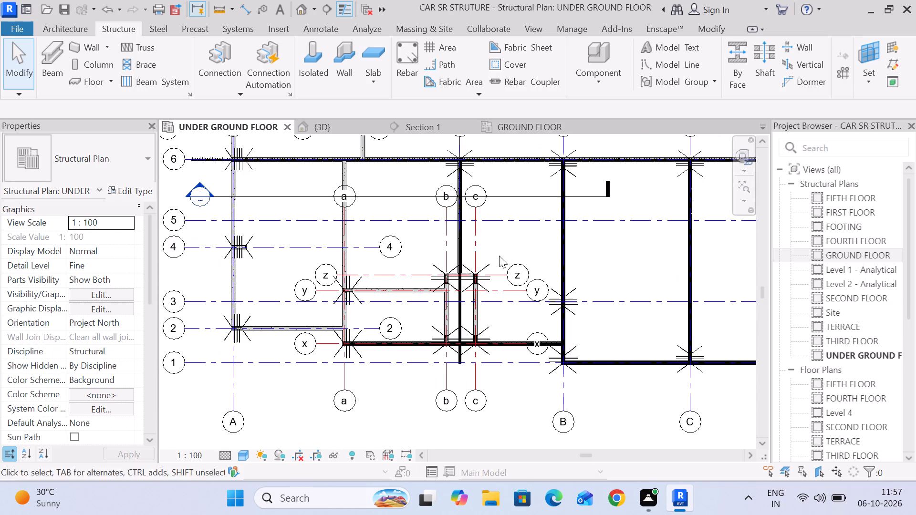
pyautogui.scroll(13, 458, 237)
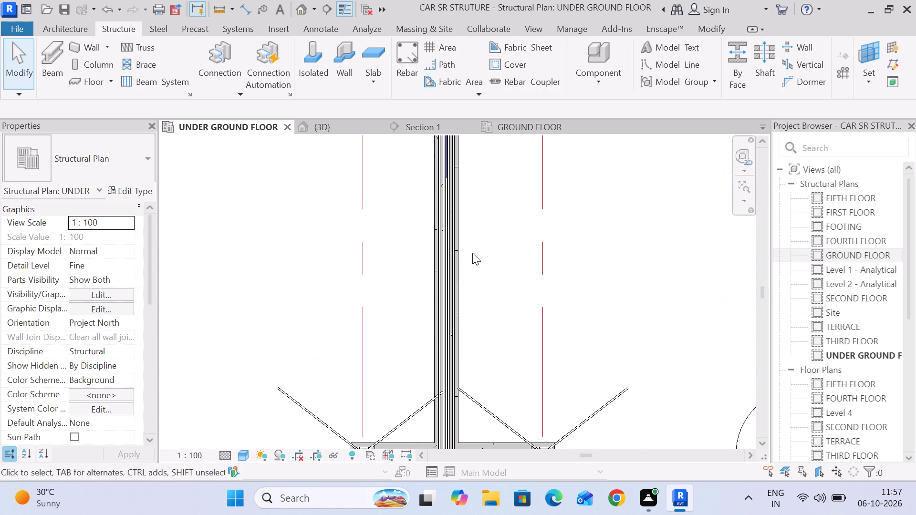
pyautogui.scroll(-9, 473, 253)
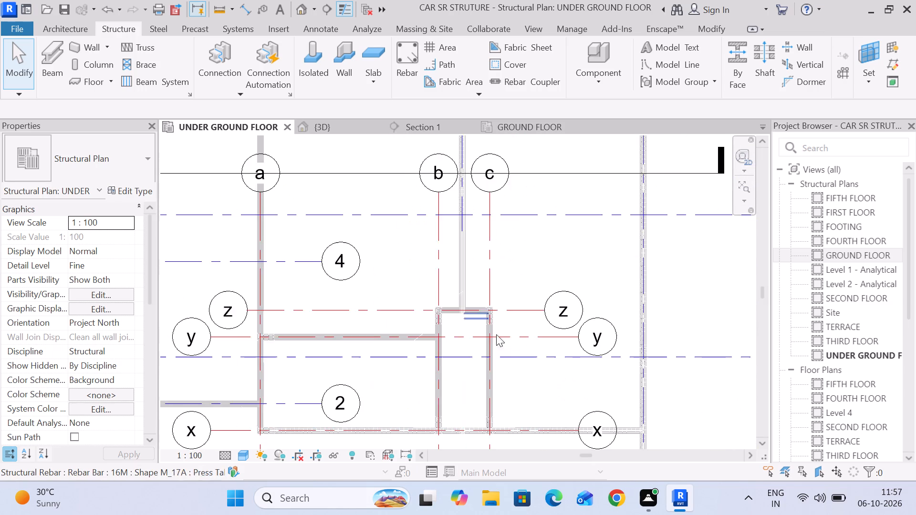
pyautogui.moveTo(516, 386); pyautogui.dragTo(492, 266, button='middle')
# Shorten the grid E beam's 16M bottom bars (shape M_02) on the UNDER GROUND FLOOR plan so they end inside the grid z beam.
pyautogui.click(420, 127)
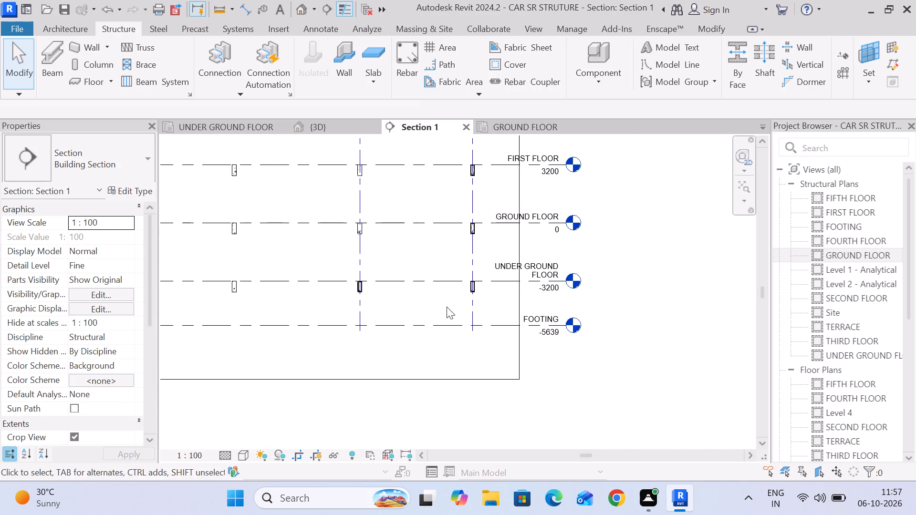
pyautogui.scroll(20, 367, 300)
pyautogui.scroll(5, 367, 300)
pyautogui.moveTo(379, 293); pyautogui.dragTo(418, 389, button='middle')
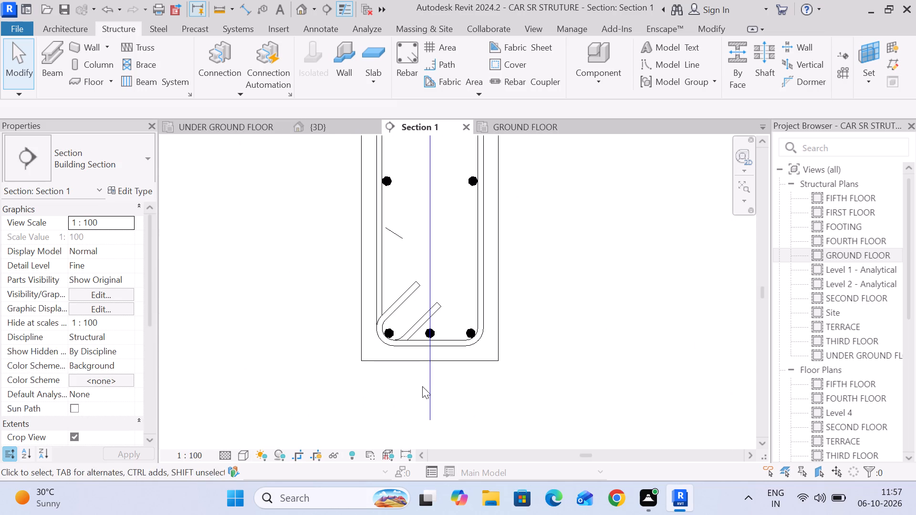
pyautogui.click(430, 331)
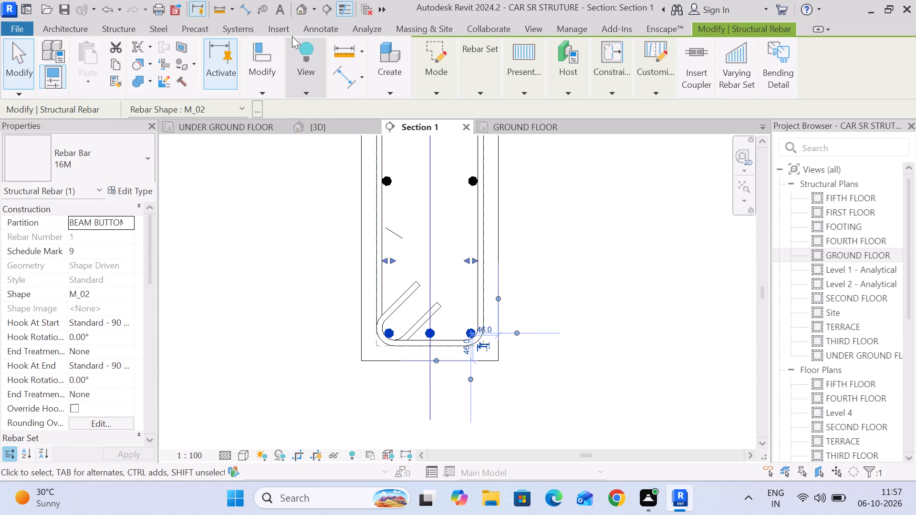
pyautogui.click(245, 132)
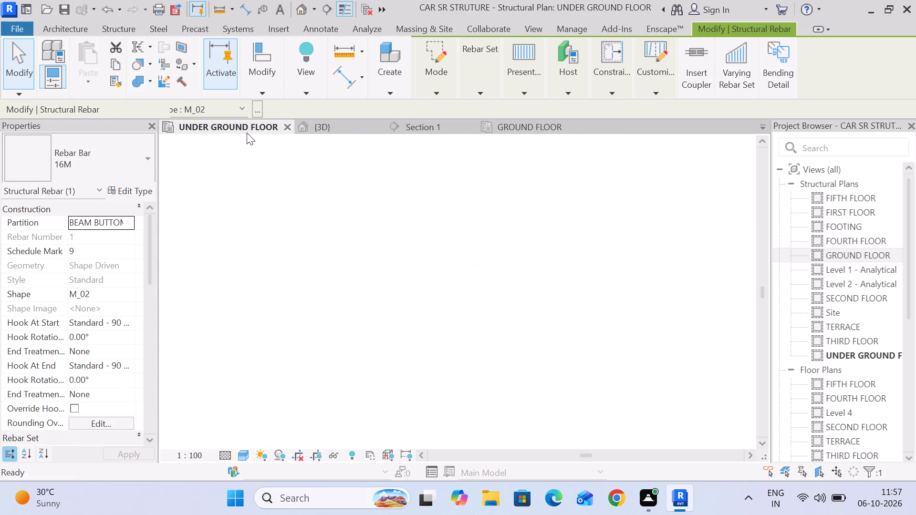
pyautogui.scroll(7, 461, 346)
pyautogui.scroll(-3, 420, 347)
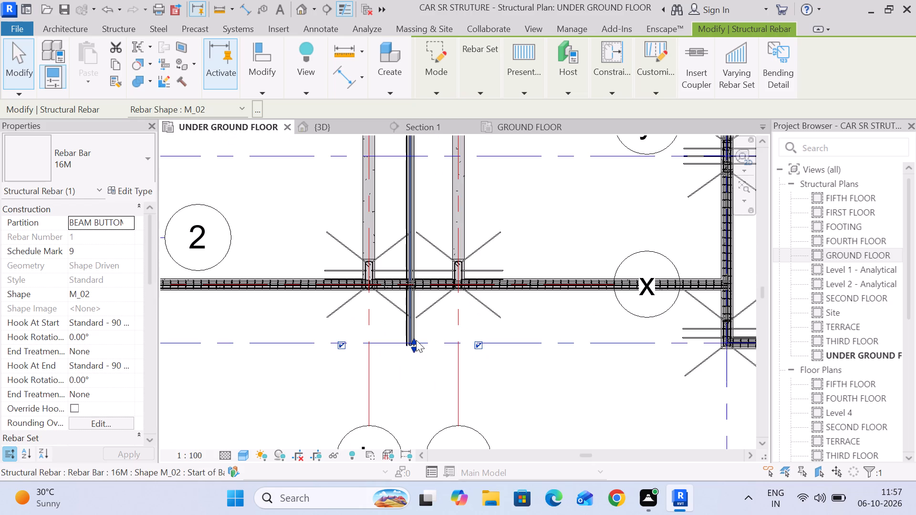
pyautogui.moveTo(413, 341); pyautogui.dragTo(401, 201)
pyautogui.moveTo(419, 189); pyautogui.dragTo(446, 353, button='middle')
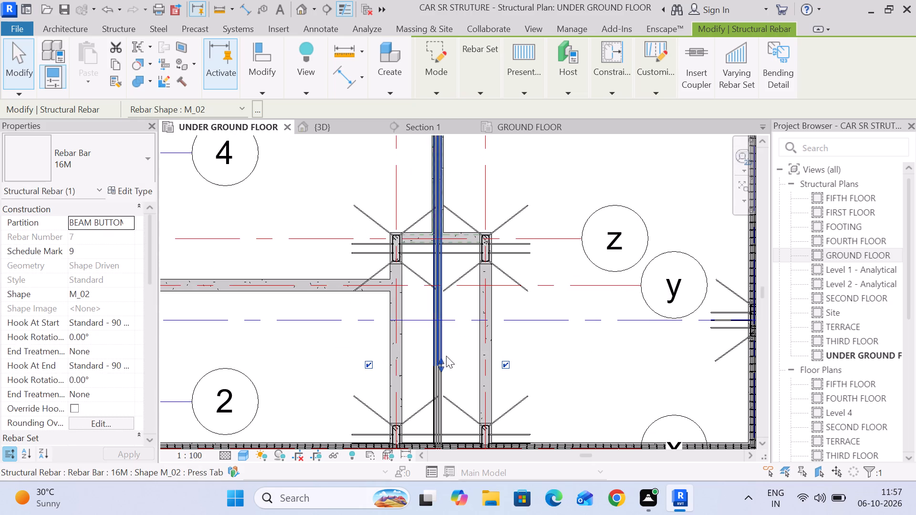
pyautogui.moveTo(439, 363); pyautogui.dragTo(437, 242)
pyautogui.scroll(15, 437, 242)
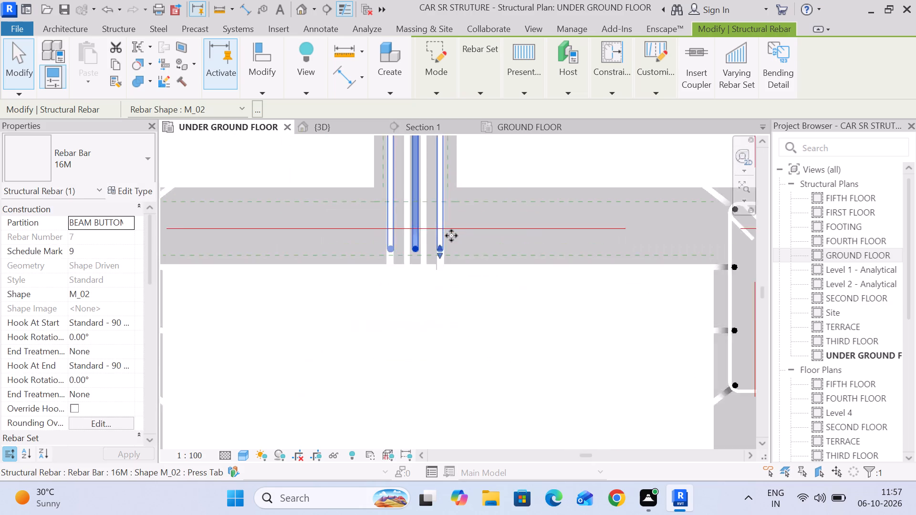
pyautogui.click(437, 251)
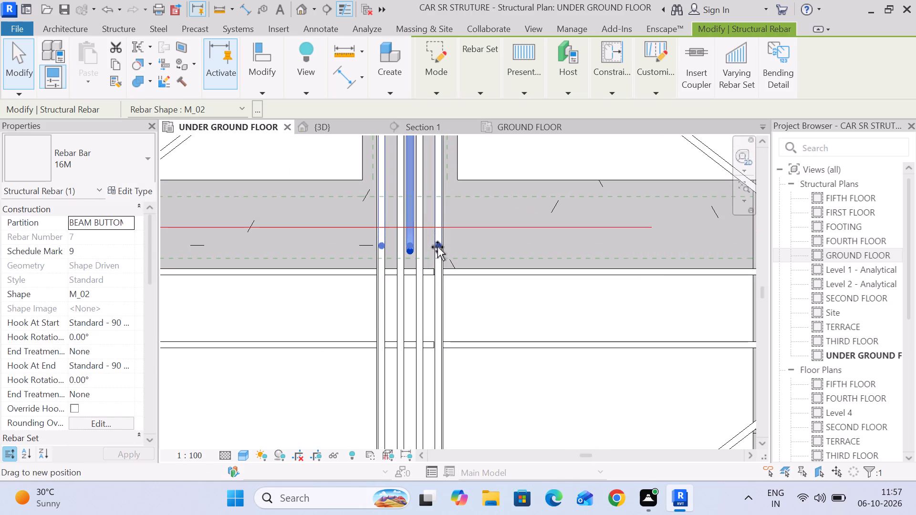
pyautogui.scroll(-20, 437, 251)
pyautogui.scroll(-1, 437, 251)
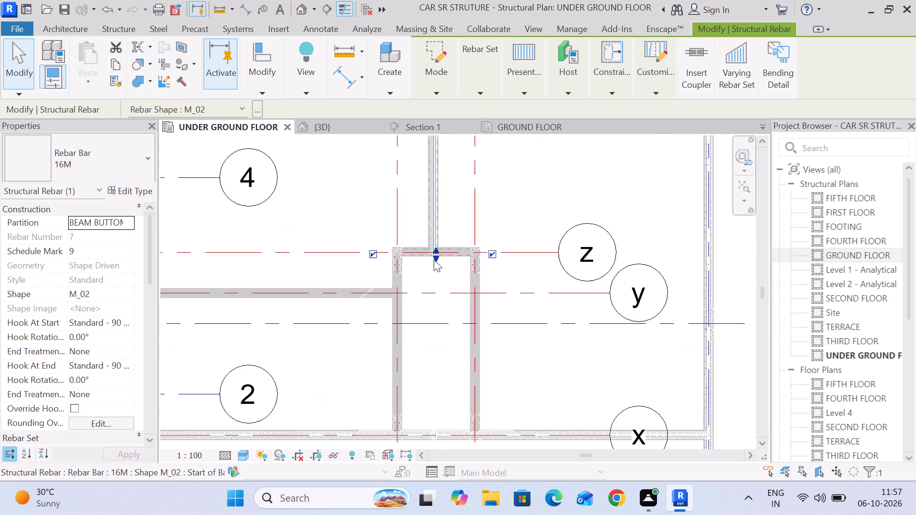
pyautogui.moveTo(484, 355); pyautogui.dragTo(462, 224, button='middle')
pyautogui.click(423, 345)
# Shorten the grid E beam's 16M middle side bars (shape M_00) on the UNDER GROUND FLOOR plan so they end inside the grid z beam.
pyautogui.scroll(3, 403, 235)
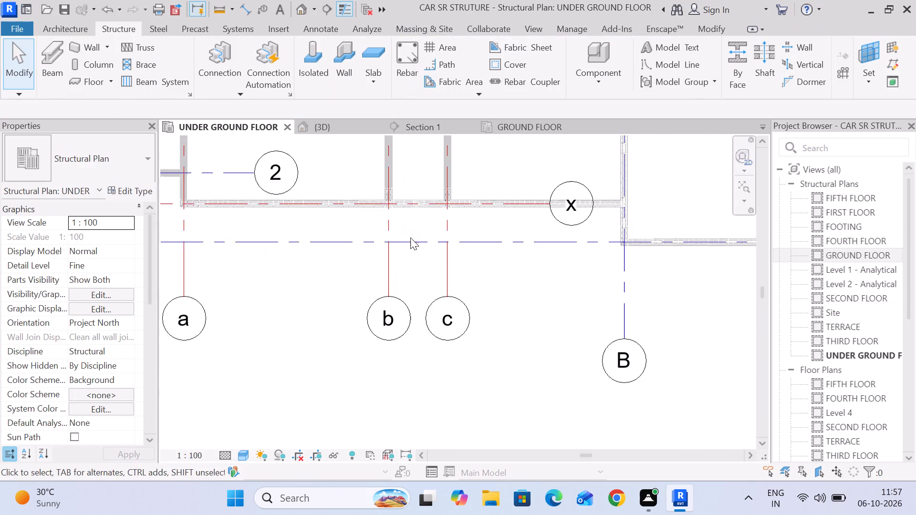
pyautogui.scroll(10, 410, 237)
pyautogui.click(428, 124)
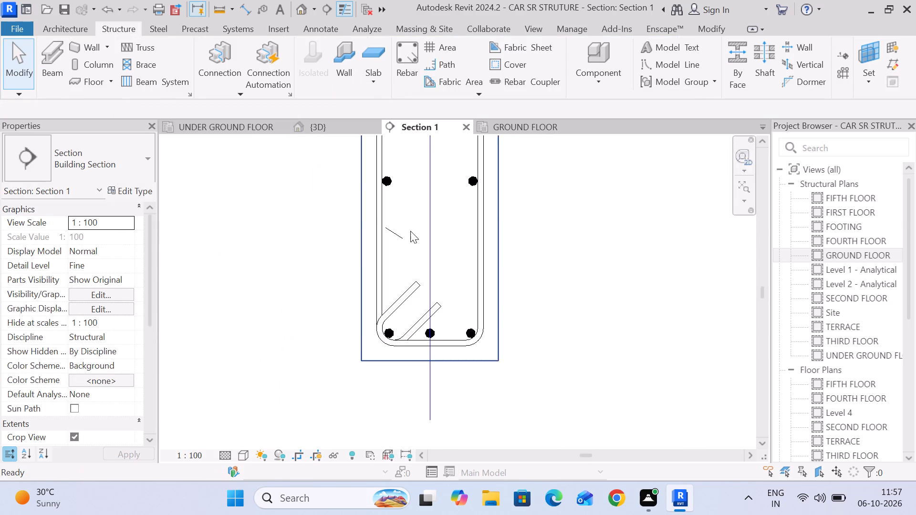
pyautogui.scroll(9, 471, 180)
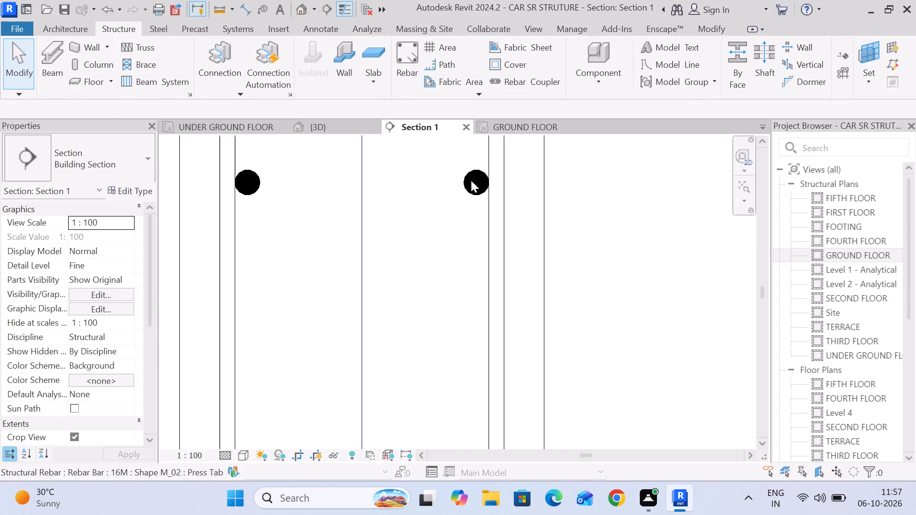
pyautogui.click(472, 194)
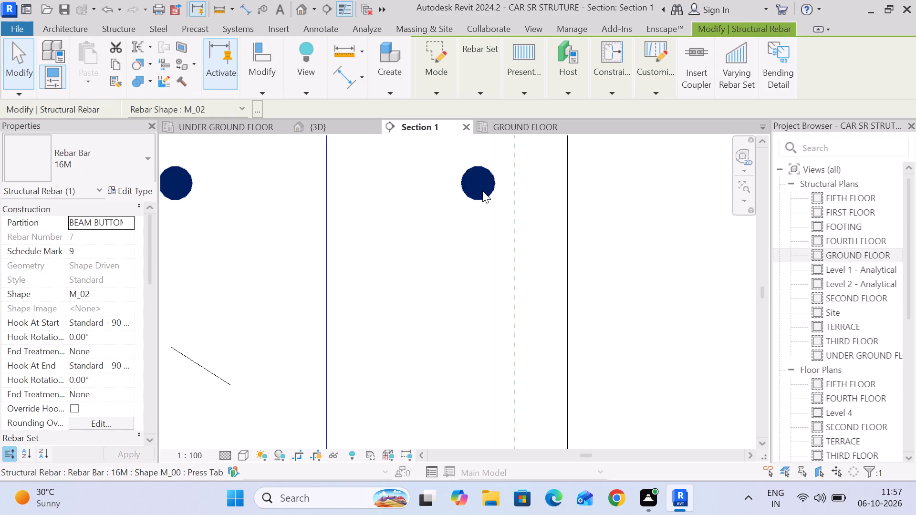
pyautogui.click(482, 190)
pyautogui.scroll(-12, 482, 190)
pyautogui.moveTo(550, 257); pyautogui.dragTo(506, 257, button='middle')
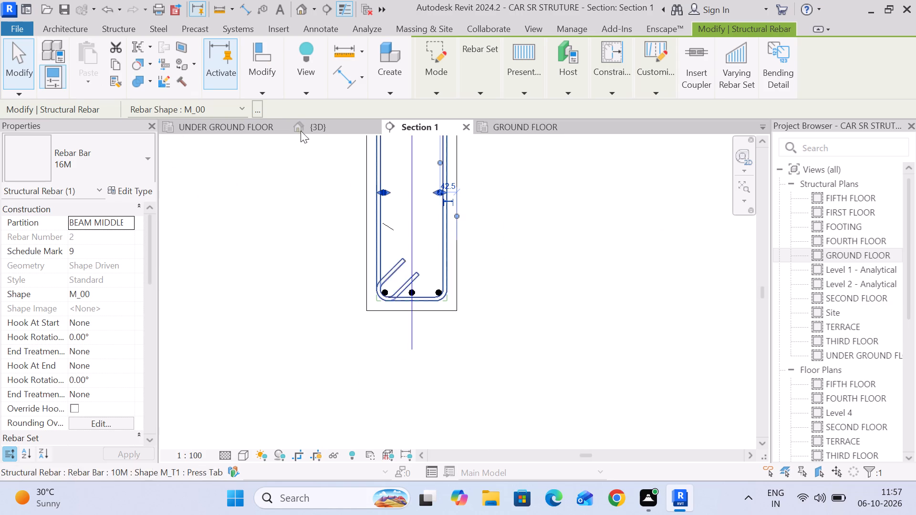
pyautogui.click(222, 125)
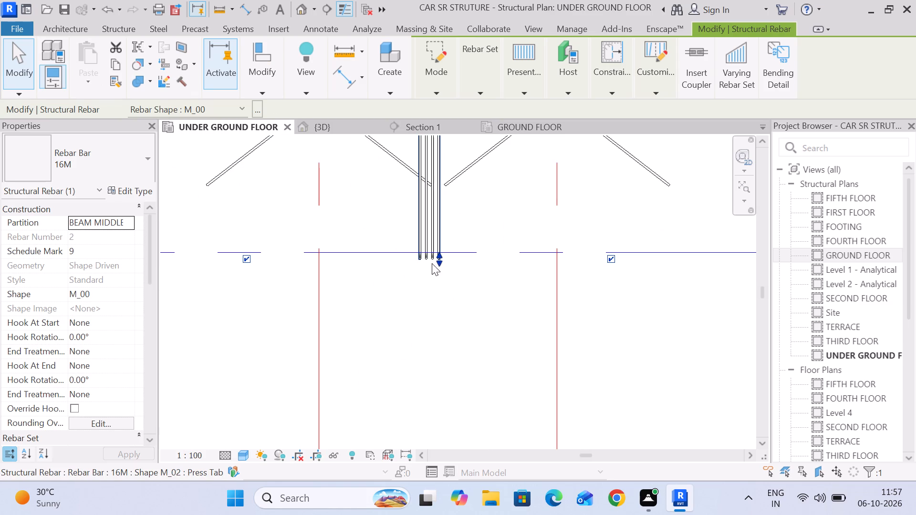
pyautogui.scroll(-3, 442, 257)
pyautogui.moveTo(442, 257); pyautogui.dragTo(397, 320, button='middle')
pyautogui.moveTo(395, 322); pyautogui.dragTo(404, 190)
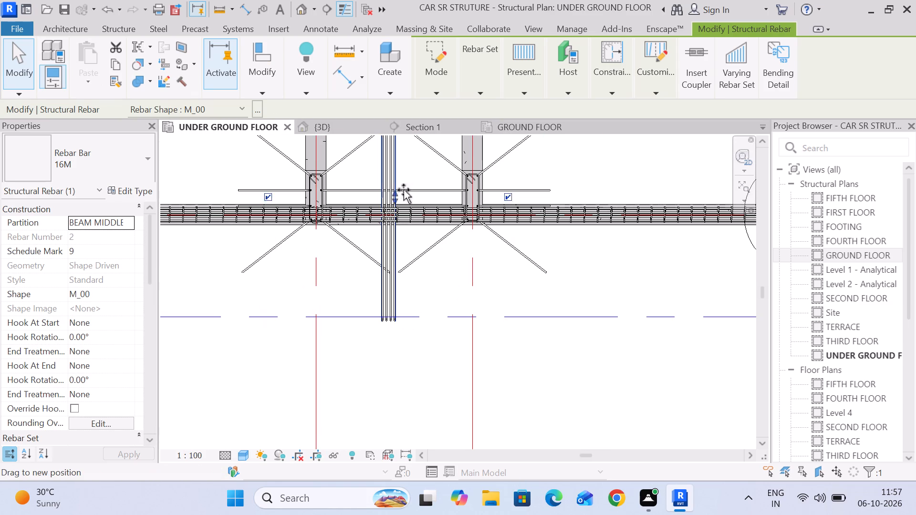
pyautogui.moveTo(404, 190); pyautogui.dragTo(404, 165)
pyautogui.moveTo(404, 165); pyautogui.dragTo(404, 371, button='middle')
pyautogui.moveTo(396, 369); pyautogui.dragTo(405, 334)
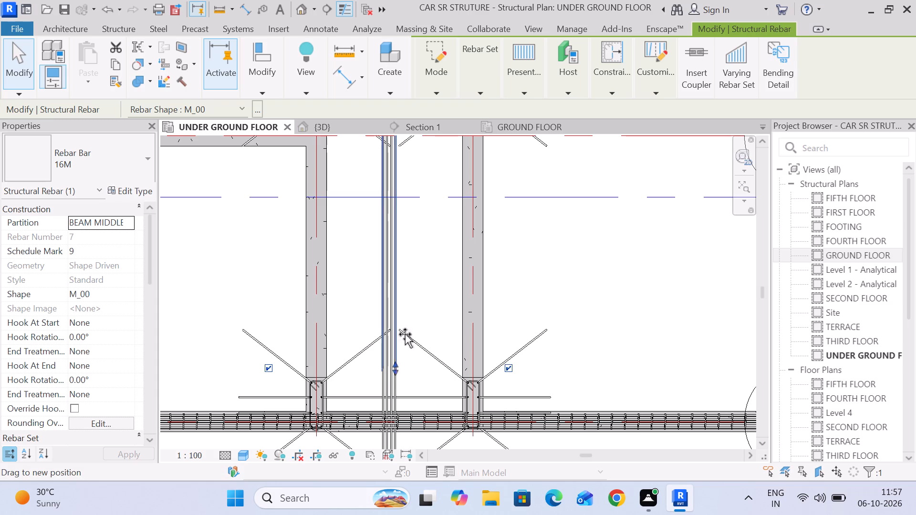
pyautogui.moveTo(405, 334); pyautogui.dragTo(419, 164)
pyautogui.moveTo(420, 189); pyautogui.dragTo(403, 367, button='middle')
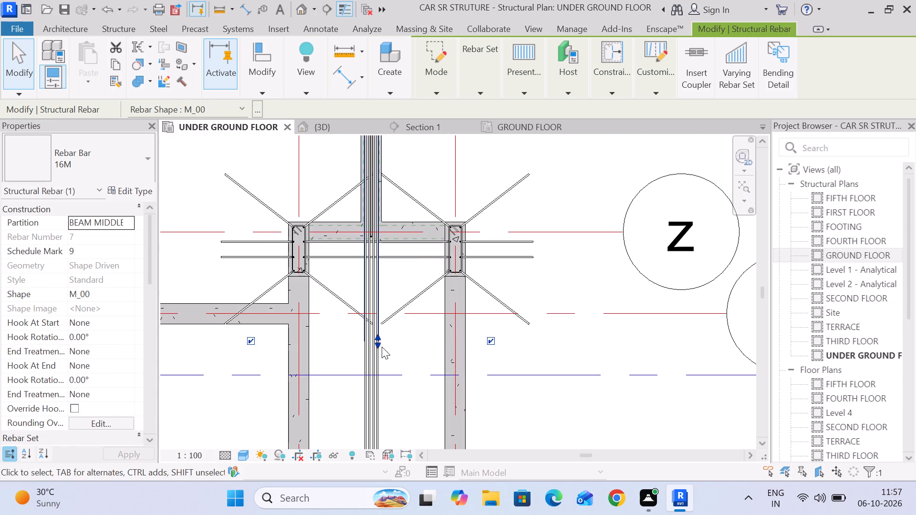
pyautogui.moveTo(376, 338); pyautogui.dragTo(386, 271)
pyautogui.scroll(7, 392, 257)
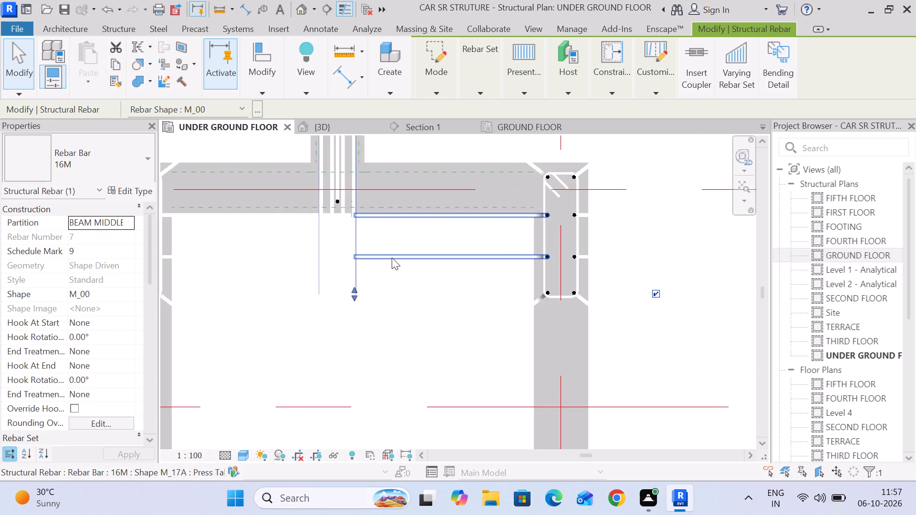
pyautogui.moveTo(392, 258); pyautogui.dragTo(402, 325, button='middle')
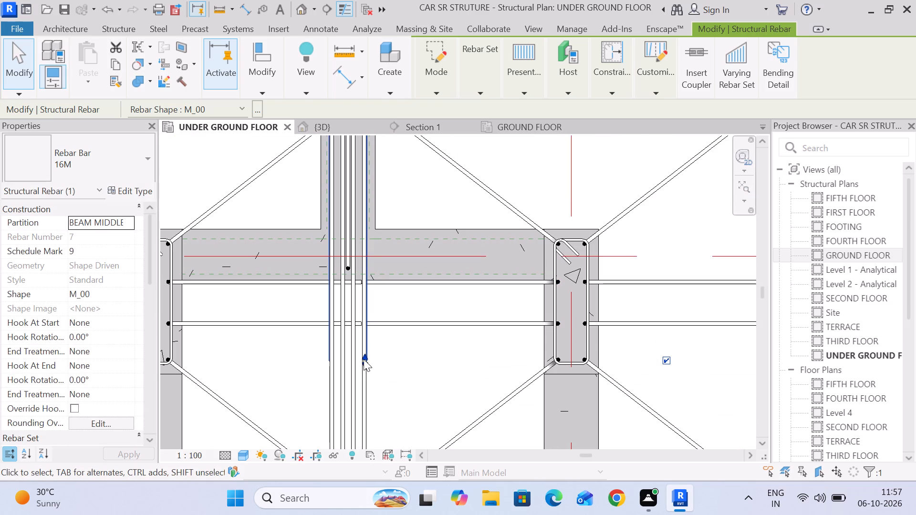
pyautogui.moveTo(364, 359); pyautogui.dragTo(372, 269)
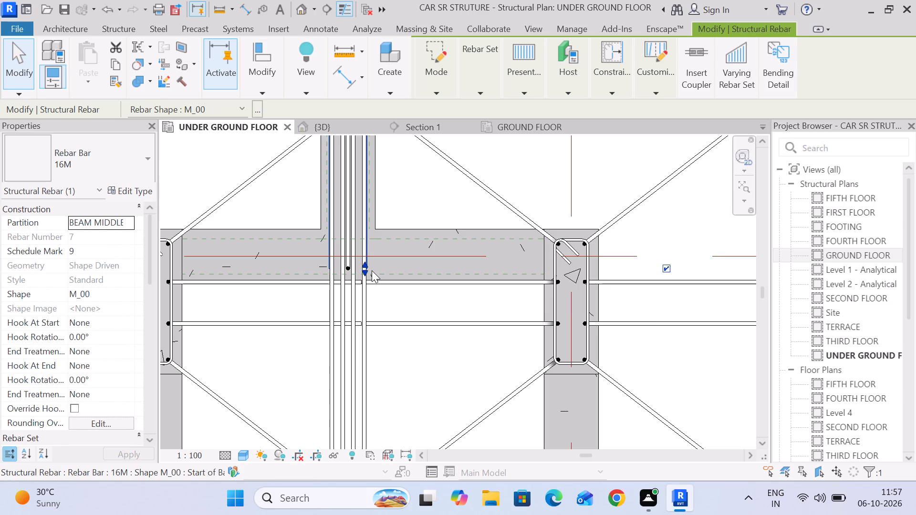
pyautogui.scroll(8, 372, 270)
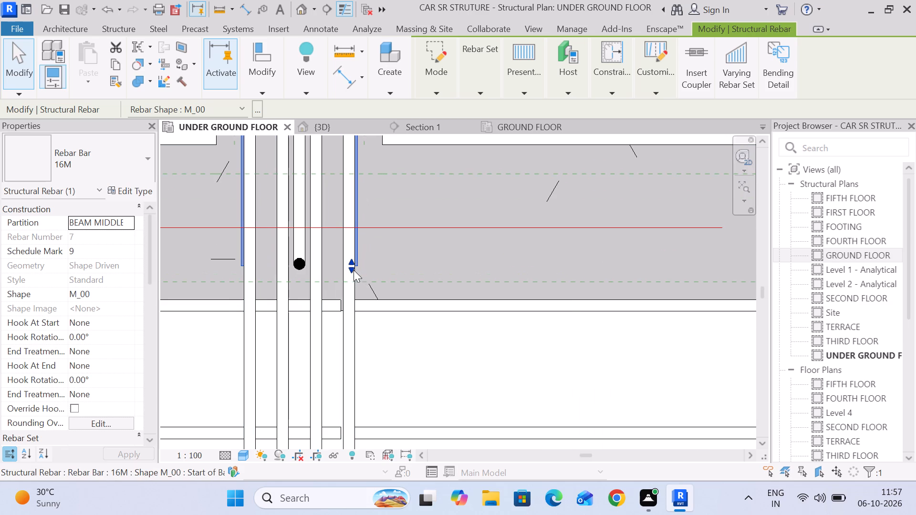
pyautogui.scroll(-20, 352, 265)
pyautogui.moveTo(350, 319); pyautogui.dragTo(362, 295, button='middle')
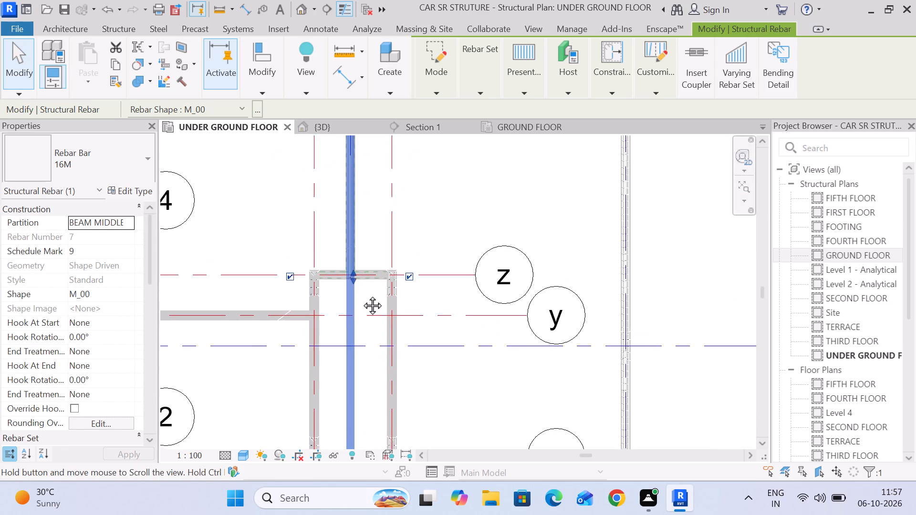
pyautogui.moveTo(362, 295); pyautogui.dragTo(370, 255, button='middle')
pyautogui.click(455, 337)
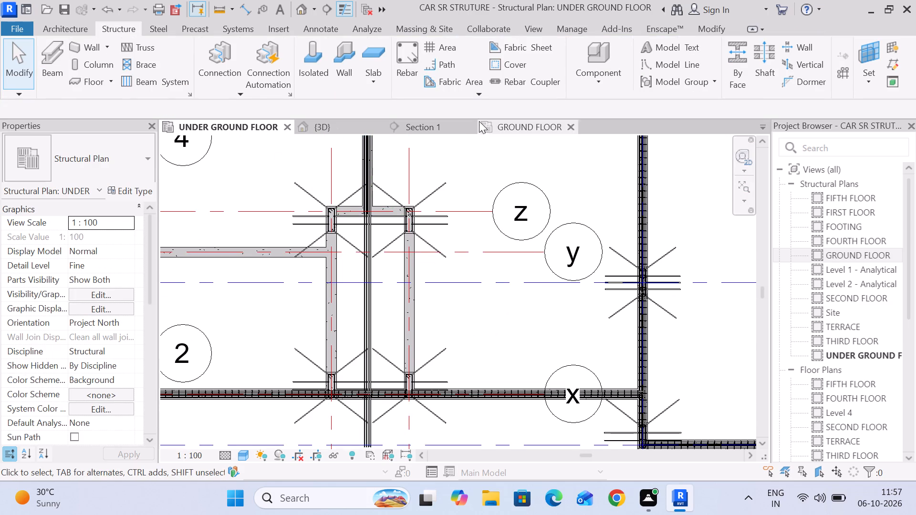
# Shorten the grid E beam's 16M top bars (shape M_02) on the UNDER GROUND FLOOR plan so they end inside the grid z beam.
pyautogui.click(432, 121)
pyautogui.moveTo(413, 201); pyautogui.dragTo(413, 328, button='middle')
pyautogui.scroll(2, 429, 218)
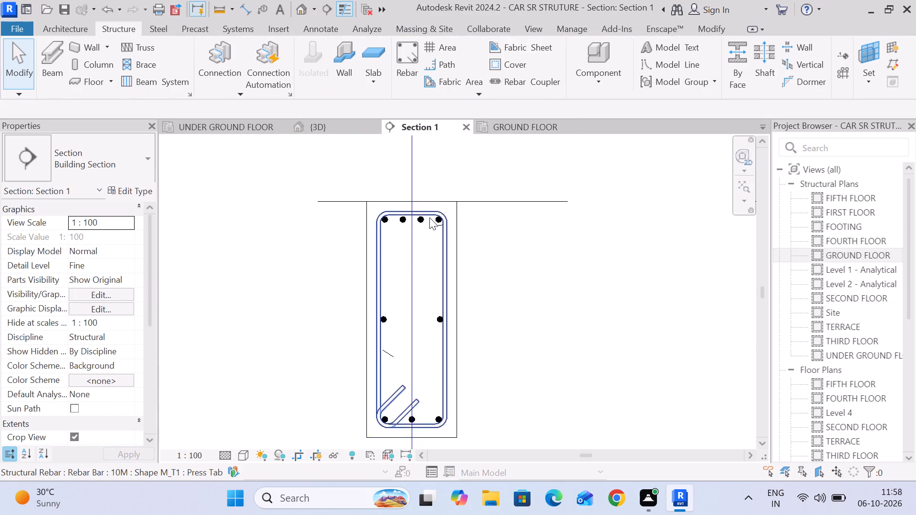
pyautogui.scroll(9, 429, 217)
pyautogui.click(414, 223)
pyautogui.scroll(-10, 414, 223)
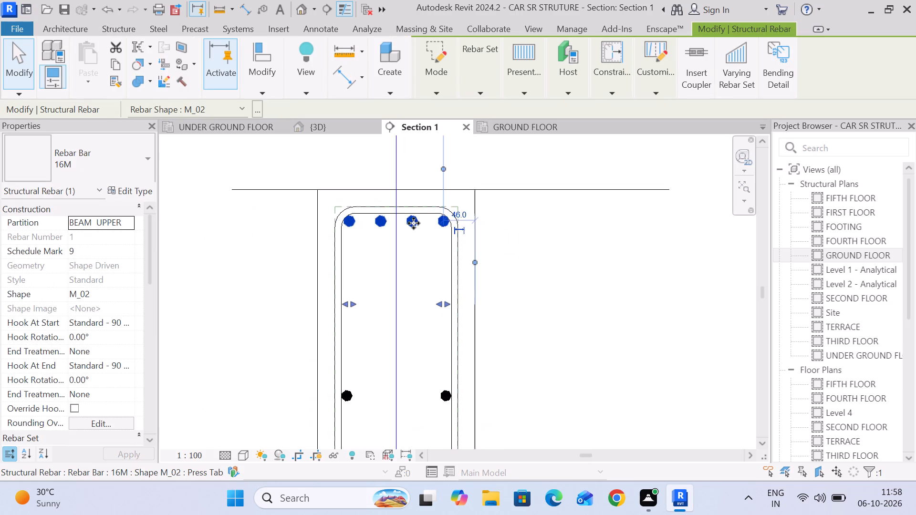
pyautogui.scroll(-3, 414, 223)
pyautogui.click(239, 129)
pyautogui.scroll(-5, 345, 303)
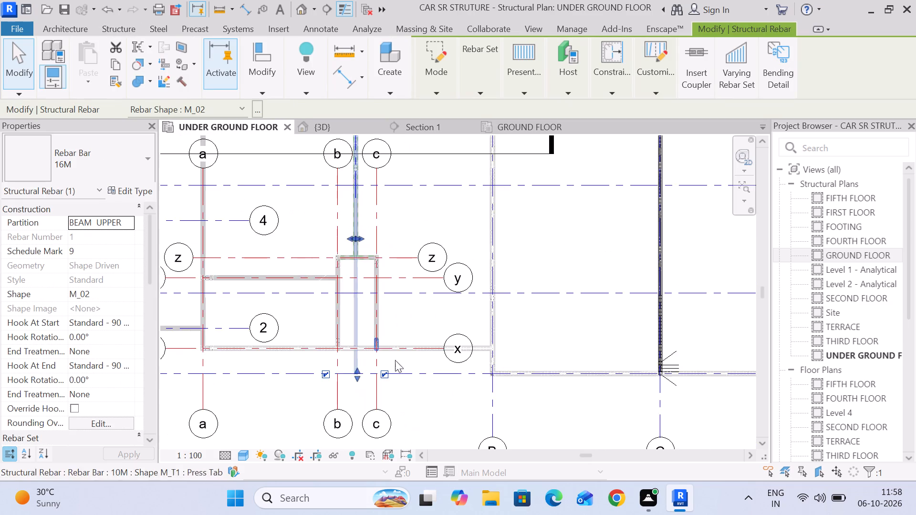
pyautogui.scroll(6, 373, 386)
pyautogui.moveTo(344, 359); pyautogui.dragTo(377, 211)
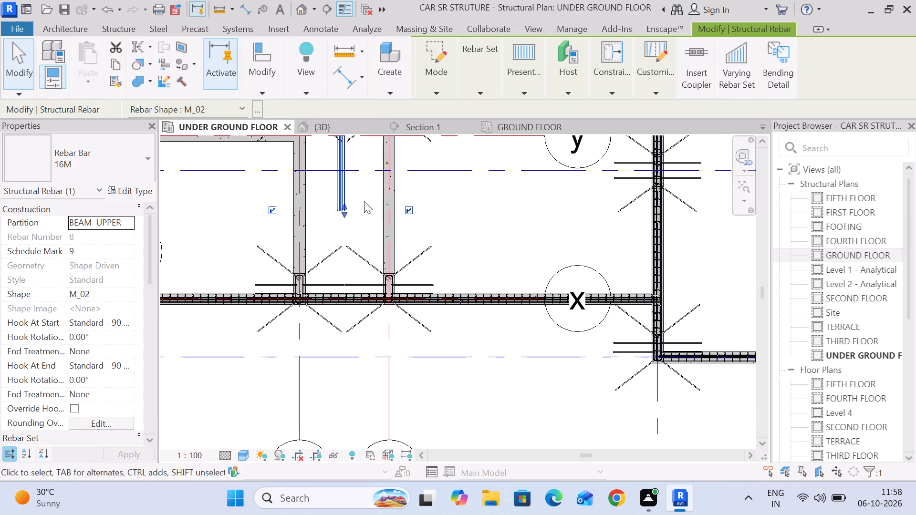
pyautogui.moveTo(355, 214); pyautogui.dragTo(358, 372, button='middle')
pyautogui.moveTo(349, 366); pyautogui.dragTo(349, 314)
pyautogui.scroll(6, 350, 310)
pyautogui.moveTo(356, 311); pyautogui.dragTo(358, 348, button='middle')
pyautogui.scroll(2, 350, 353)
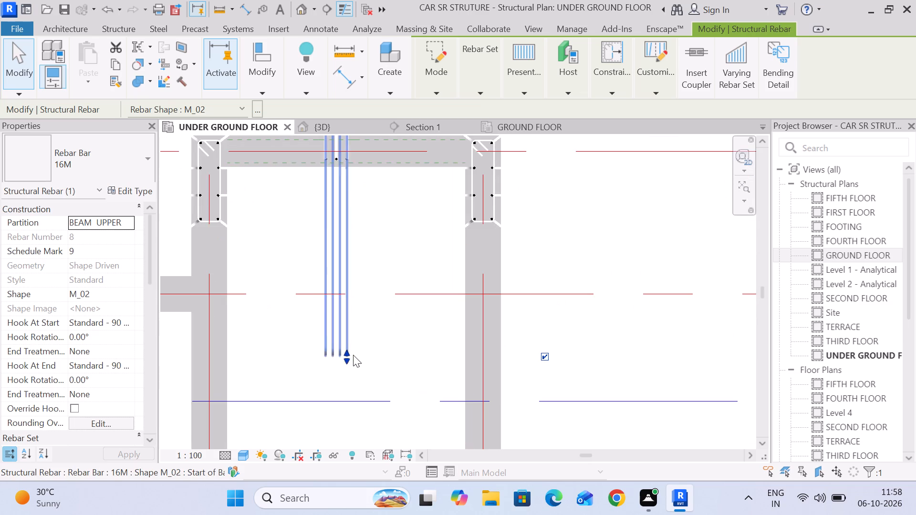
pyautogui.moveTo(344, 359); pyautogui.dragTo(365, 235)
pyautogui.moveTo(368, 220); pyautogui.dragTo(372, 363, button='middle')
pyautogui.scroll(4, 372, 363)
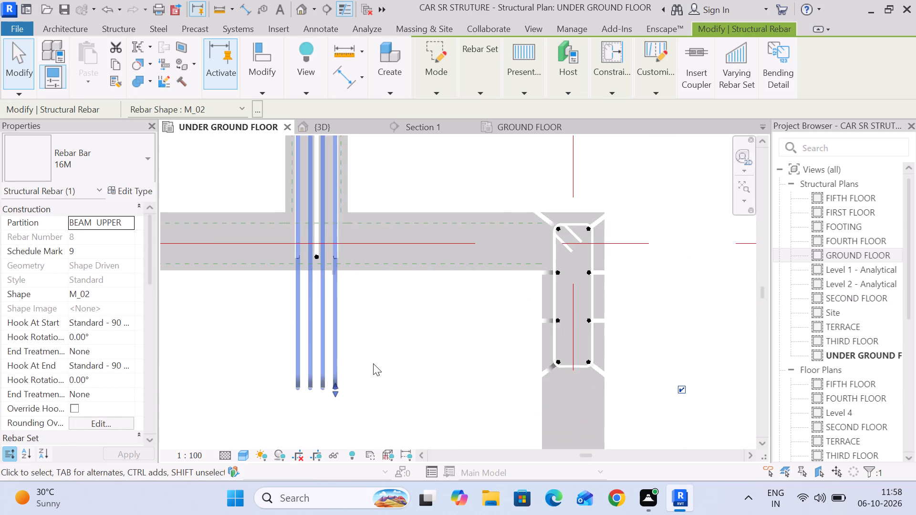
pyautogui.scroll(3, 370, 369)
pyautogui.moveTo(316, 400); pyautogui.dragTo(330, 218)
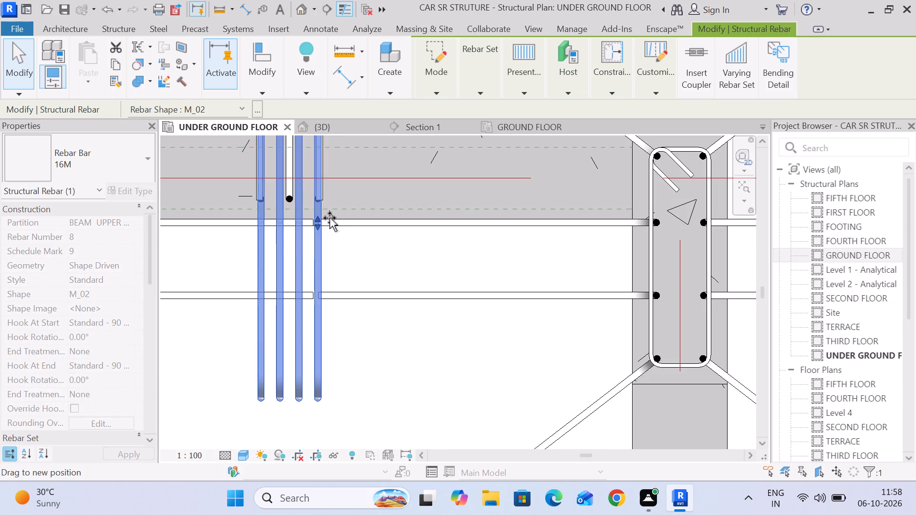
pyautogui.moveTo(330, 218); pyautogui.dragTo(333, 198)
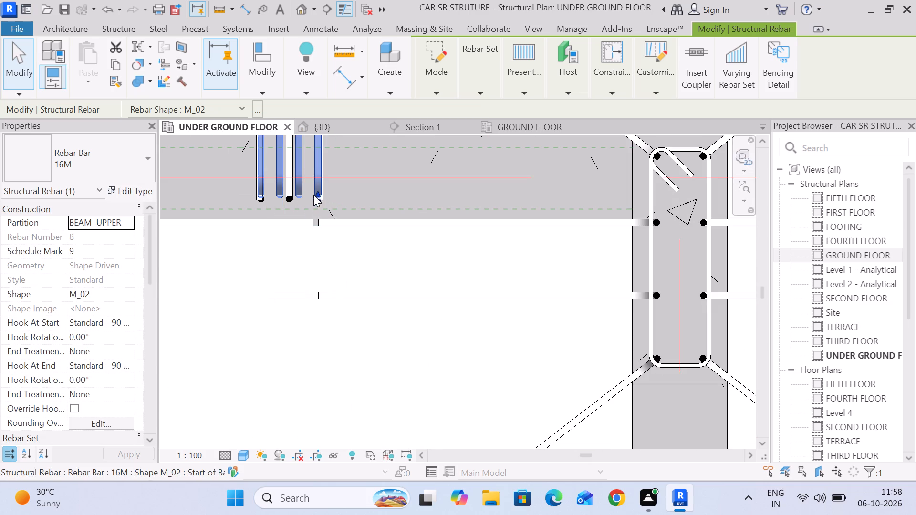
pyautogui.click(318, 197)
pyautogui.scroll(-6, 320, 201)
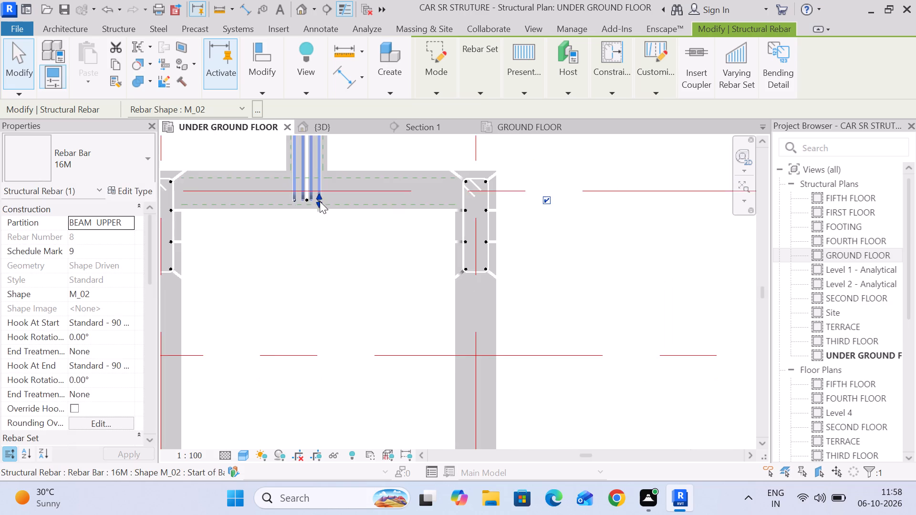
pyautogui.scroll(-9, 320, 202)
pyautogui.moveTo(327, 220); pyautogui.dragTo(352, 181, button='middle')
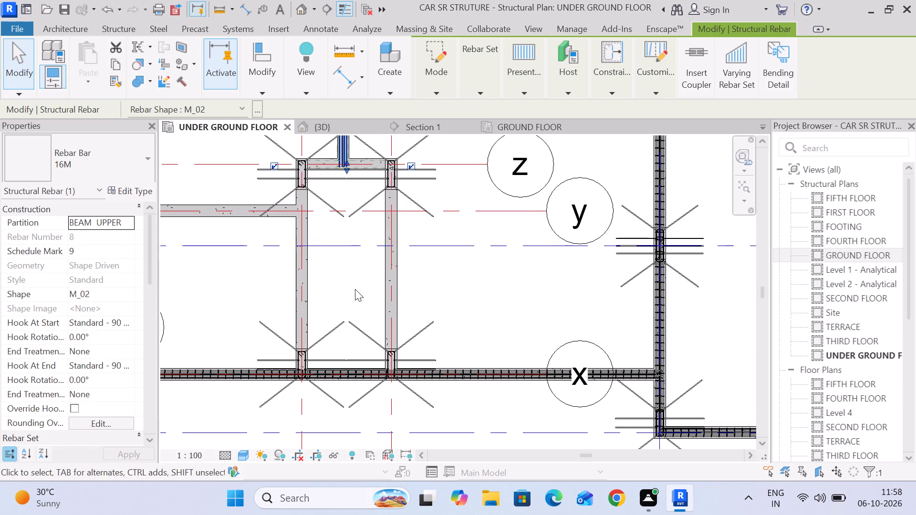
pyautogui.click(355, 289)
pyautogui.scroll(-3, 357, 289)
pyautogui.moveTo(357, 289); pyautogui.dragTo(368, 263, button='middle')
pyautogui.scroll(-5, 368, 263)
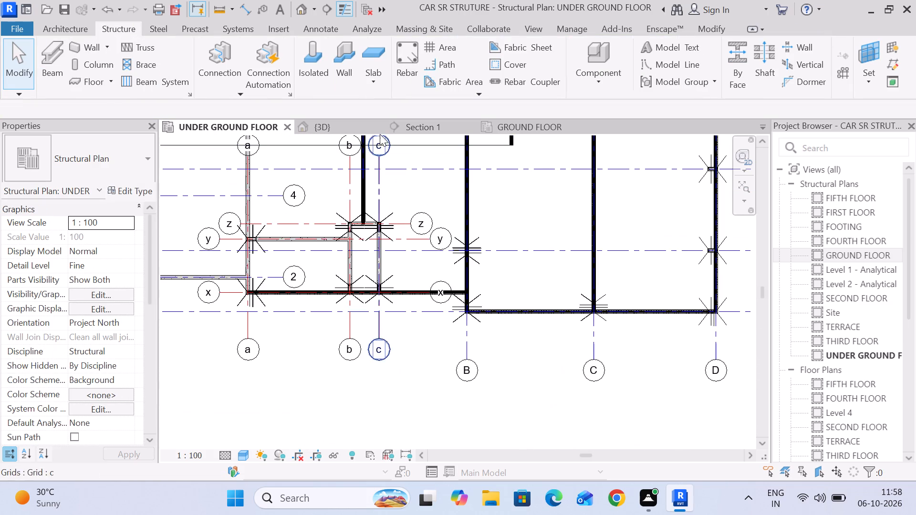
# Extend the grid E beam's 10M stirrup set (shape M_T1) on the UNDER GROUND FLOOR plan until it reaches inside the grid z beam.
pyautogui.click(409, 125)
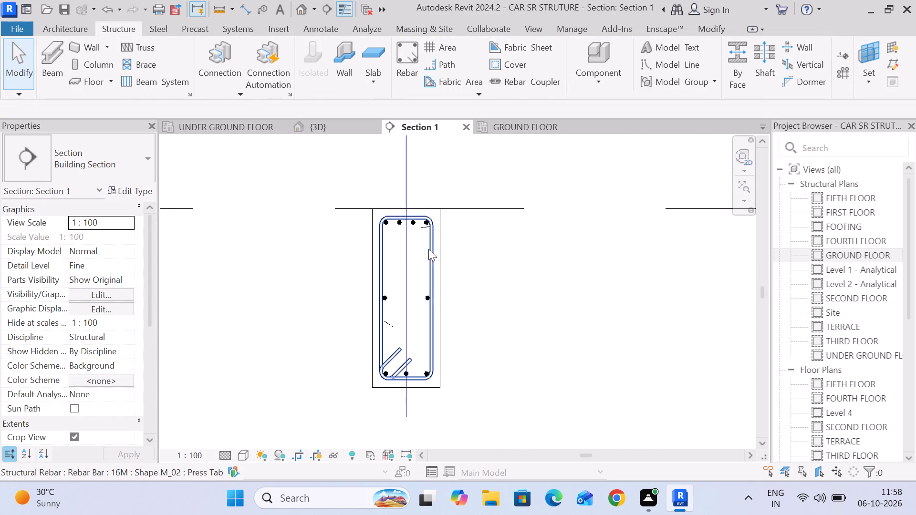
pyautogui.click(428, 249)
pyautogui.click(239, 126)
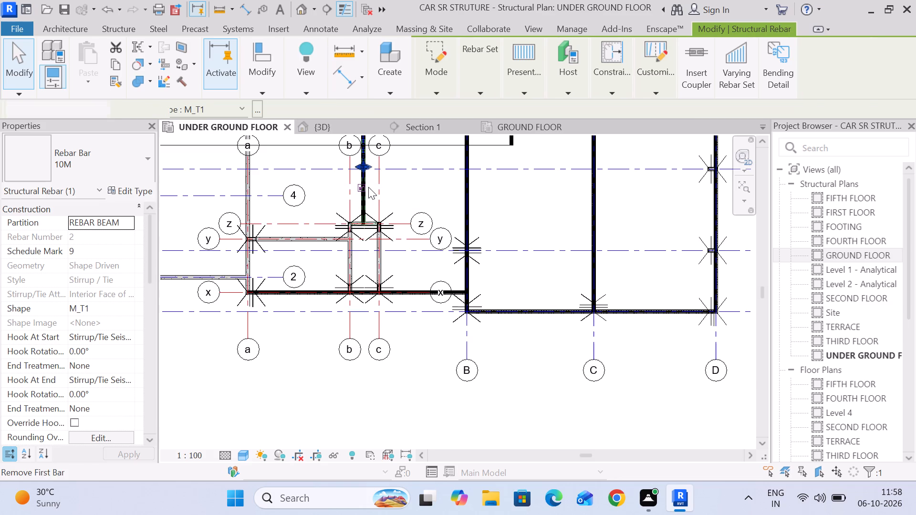
pyautogui.moveTo(375, 177); pyautogui.dragTo(370, 267, button='middle')
pyautogui.scroll(11, 359, 267)
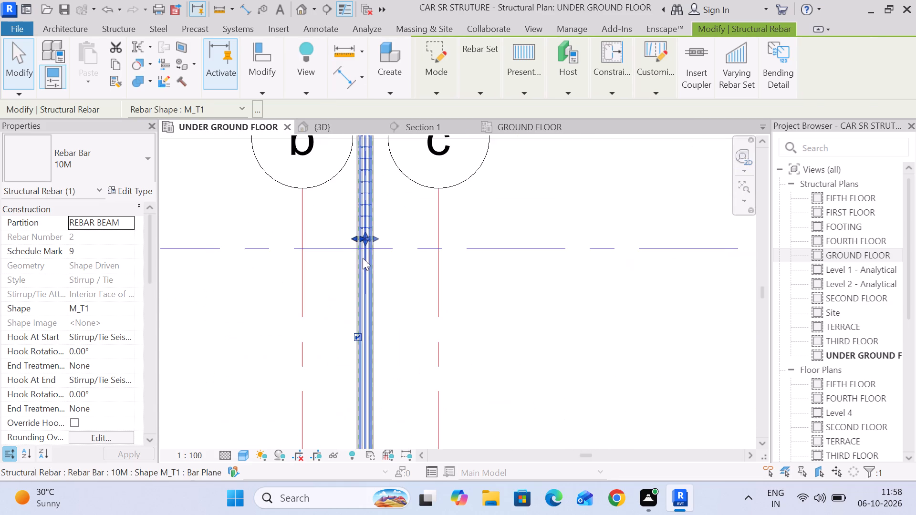
pyautogui.scroll(6, 362, 248)
pyautogui.moveTo(368, 230); pyautogui.dragTo(390, 370)
pyautogui.moveTo(422, 381); pyautogui.dragTo(423, 290, button='middle')
pyautogui.scroll(1, 422, 381)
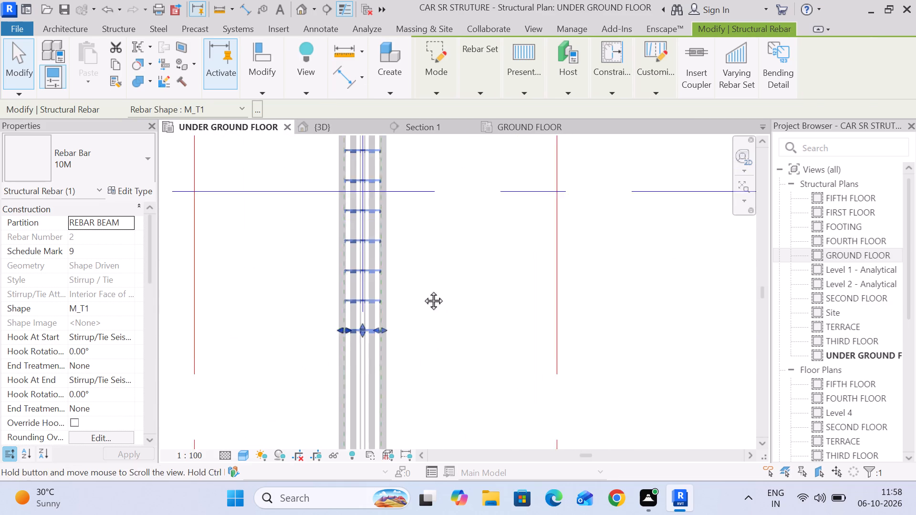
pyautogui.moveTo(423, 290); pyautogui.dragTo(419, 215, button='middle')
pyautogui.scroll(-4, 376, 259)
pyautogui.moveTo(419, 330); pyautogui.dragTo(427, 268, button='middle')
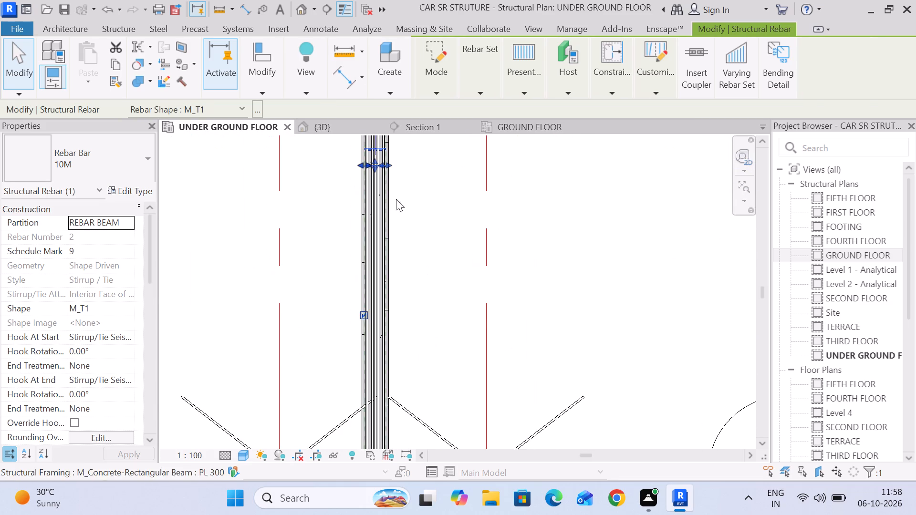
pyautogui.moveTo(372, 168); pyautogui.dragTo(383, 314)
pyautogui.moveTo(417, 369); pyautogui.dragTo(417, 204, button='middle')
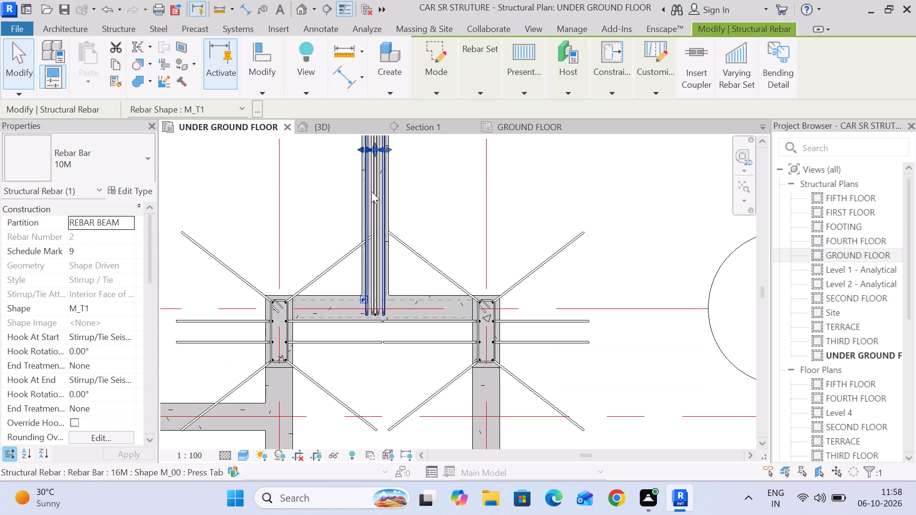
pyautogui.moveTo(374, 146); pyautogui.dragTo(379, 301)
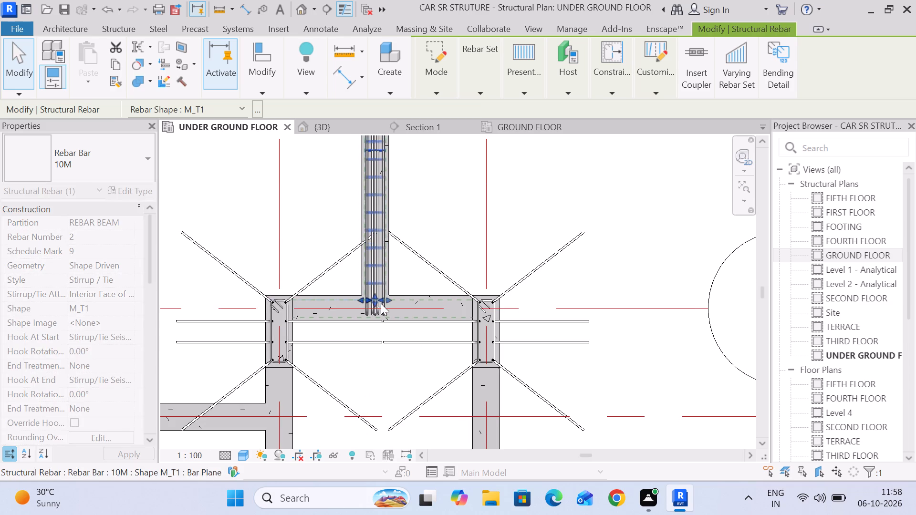
pyautogui.scroll(17, 381, 304)
pyautogui.moveTo(358, 218); pyautogui.dragTo(356, 270)
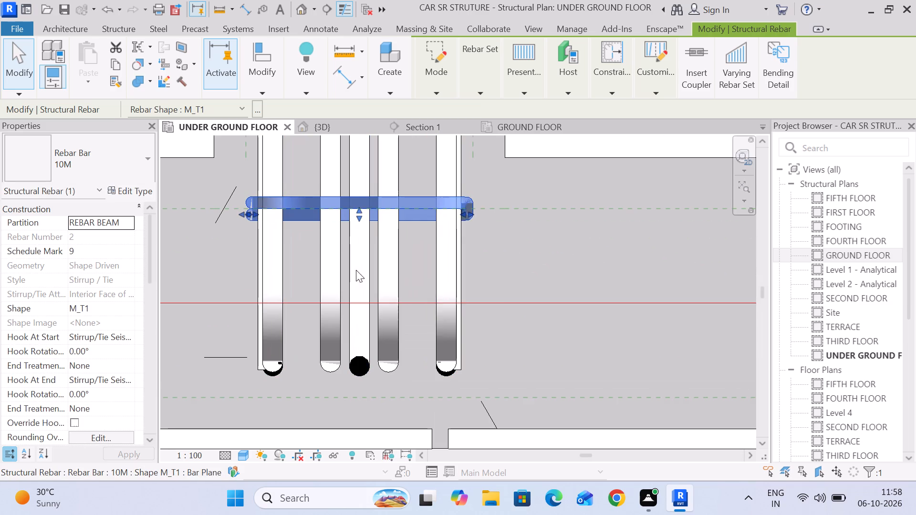
pyautogui.moveTo(356, 270); pyautogui.dragTo(365, 326)
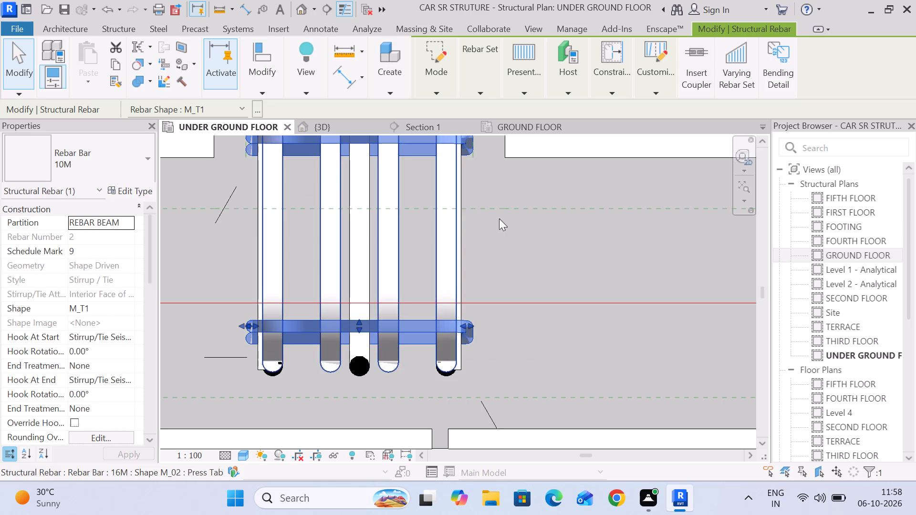
pyautogui.scroll(-4, 541, 166)
pyautogui.moveTo(540, 173); pyautogui.dragTo(543, 336, button='middle')
pyautogui.click(566, 244)
# Examine the grid E beam's stirrups and longitudinal bars at its junction with the grid 6 beam on the UNDER GROUND FLOOR plan.
pyautogui.scroll(-4, 568, 247)
pyautogui.moveTo(562, 209); pyautogui.dragTo(520, 381, button='middle')
pyautogui.scroll(1, 519, 381)
pyautogui.scroll(-15, 527, 332)
pyautogui.moveTo(534, 239); pyautogui.dragTo(490, 491, button='middle')
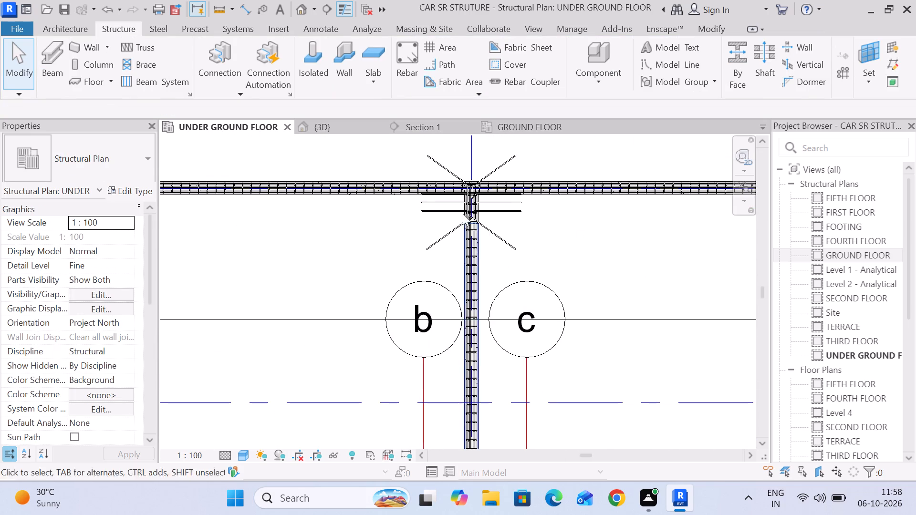
pyautogui.scroll(12, 459, 207)
pyautogui.moveTo(599, 338); pyautogui.dragTo(520, 408, button='middle')
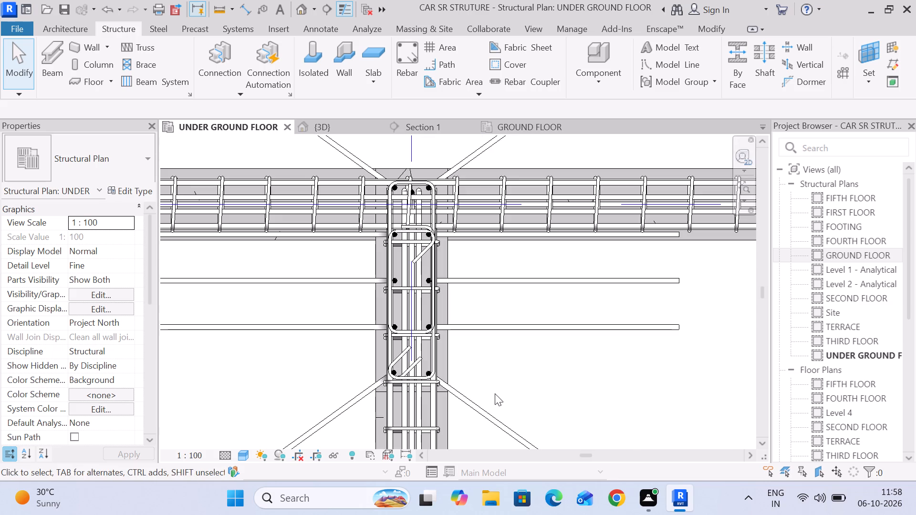
pyautogui.click(419, 426)
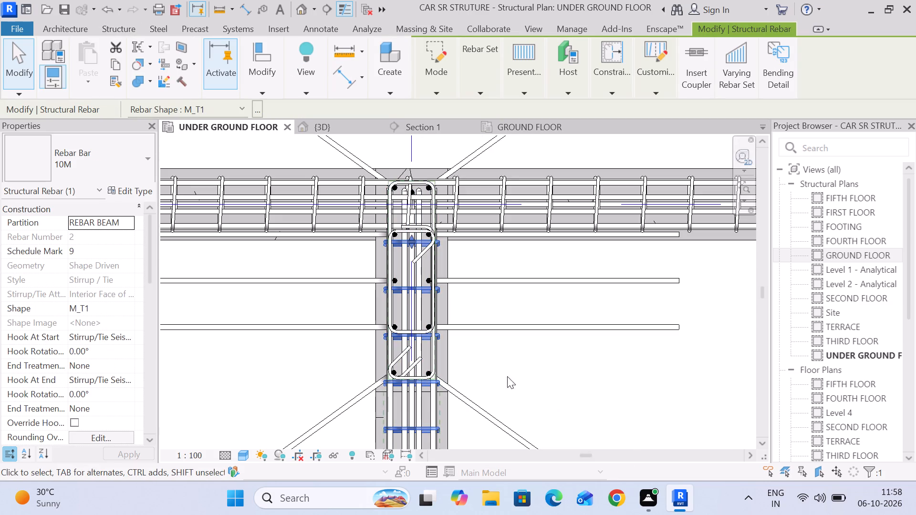
pyautogui.click(531, 375)
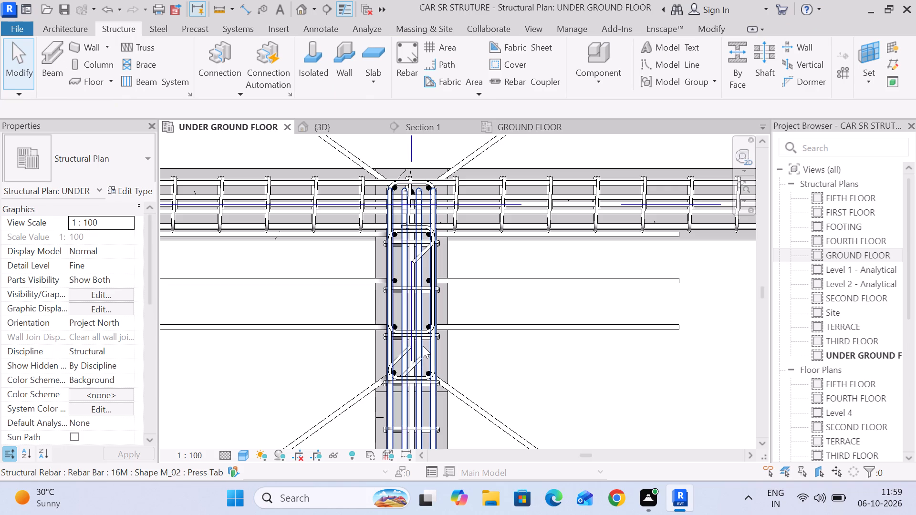
pyautogui.click(420, 299)
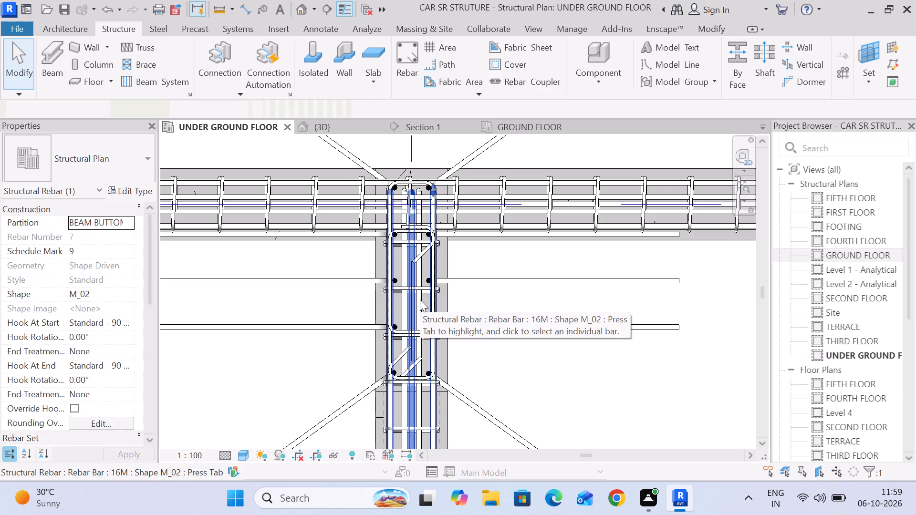
pyautogui.click(580, 391)
pyautogui.scroll(-6, 584, 389)
pyautogui.moveTo(577, 381); pyautogui.dragTo(501, 275, button='middle')
pyautogui.scroll(-12, 501, 274)
pyautogui.moveTo(604, 379); pyautogui.dragTo(525, 277, button='middle')
pyautogui.scroll(-5, 531, 291)
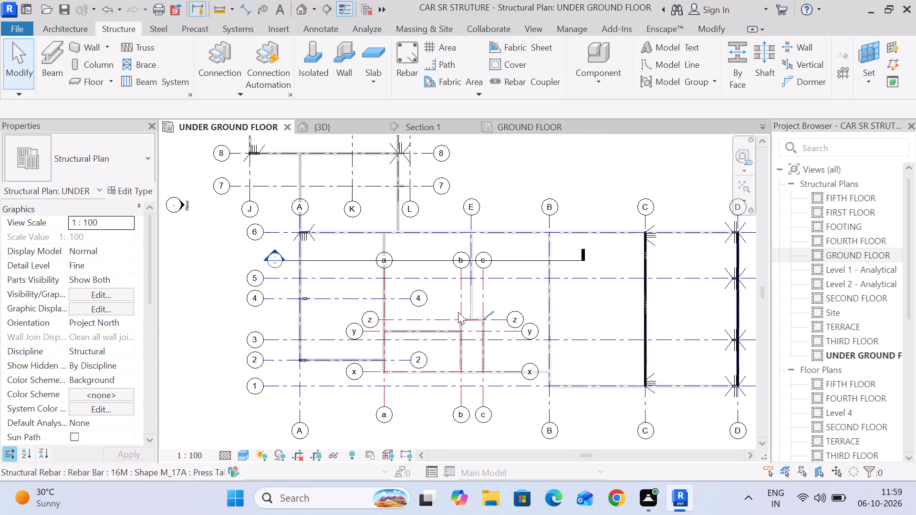
pyautogui.scroll(4, 446, 303)
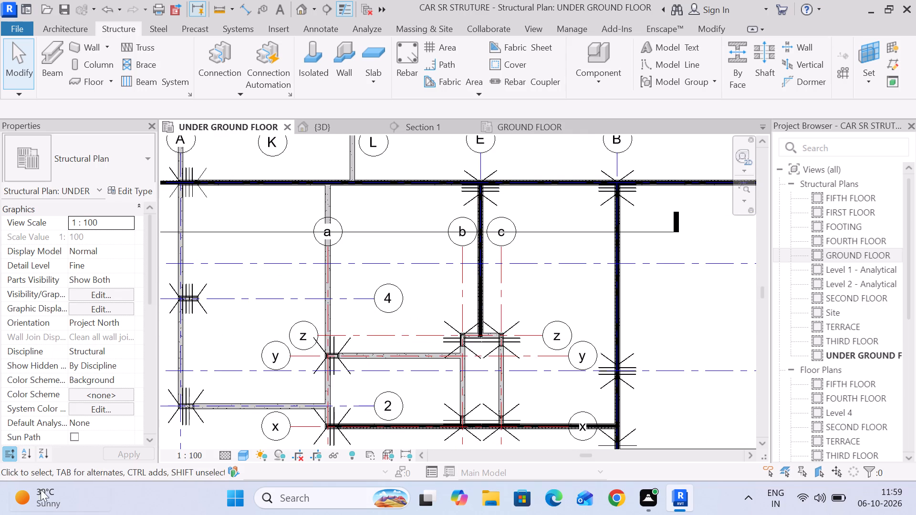
pyautogui.scroll(-1, 429, 190)
pyautogui.moveTo(430, 194); pyautogui.dragTo(401, 195, button='middle')
# In Section 1, copy only the structural rebar of the UNDER GROUND FLOOR grid E beam, using multiple copies, up to the GROUND FLOOR grid E beam.
pyautogui.click(422, 121)
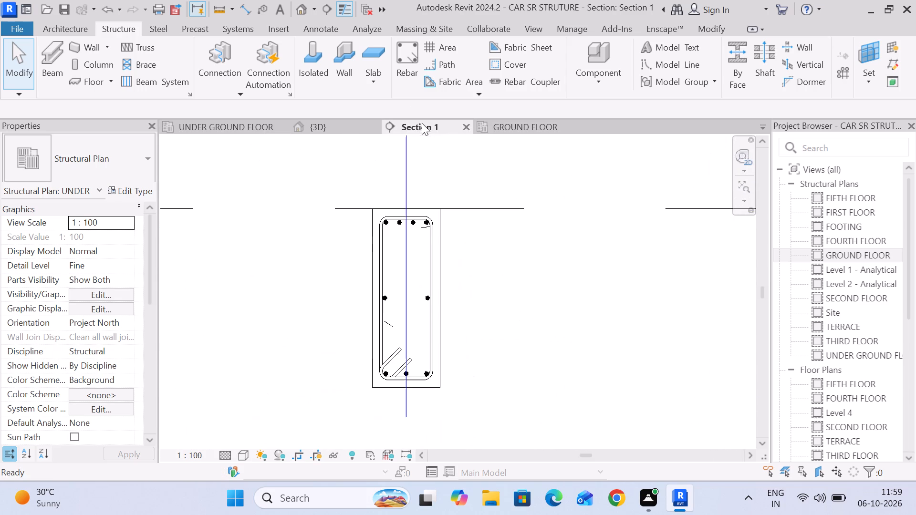
pyautogui.scroll(-20, 428, 303)
pyautogui.scroll(5, 432, 318)
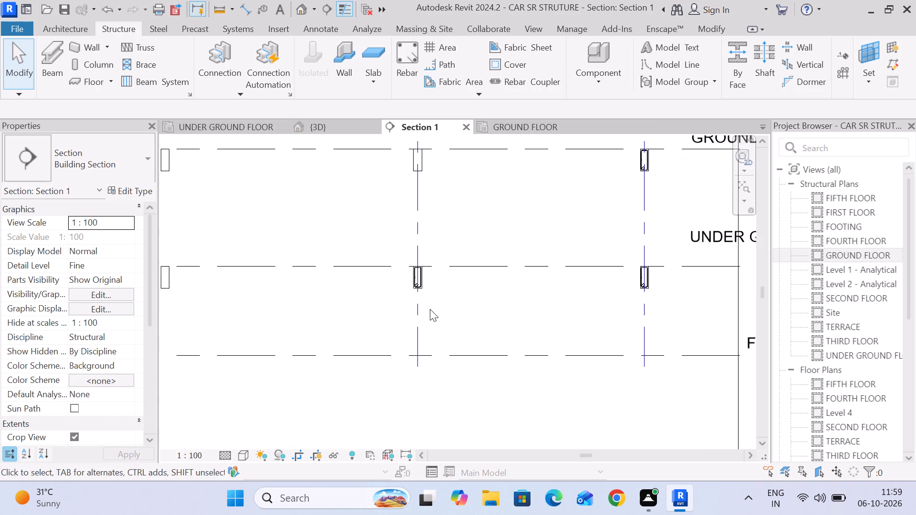
pyautogui.scroll(5, 428, 304)
pyautogui.moveTo(387, 211); pyautogui.dragTo(427, 296)
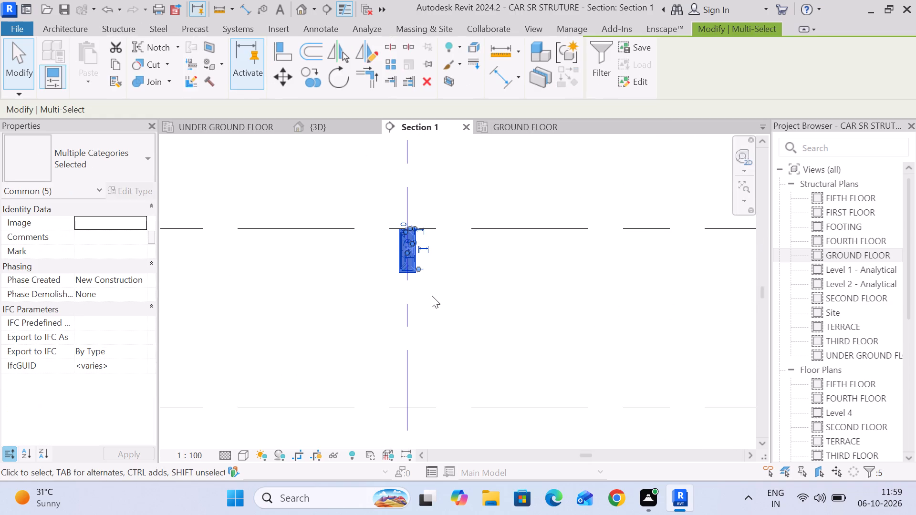
pyautogui.click(602, 47)
pyautogui.click(563, 178)
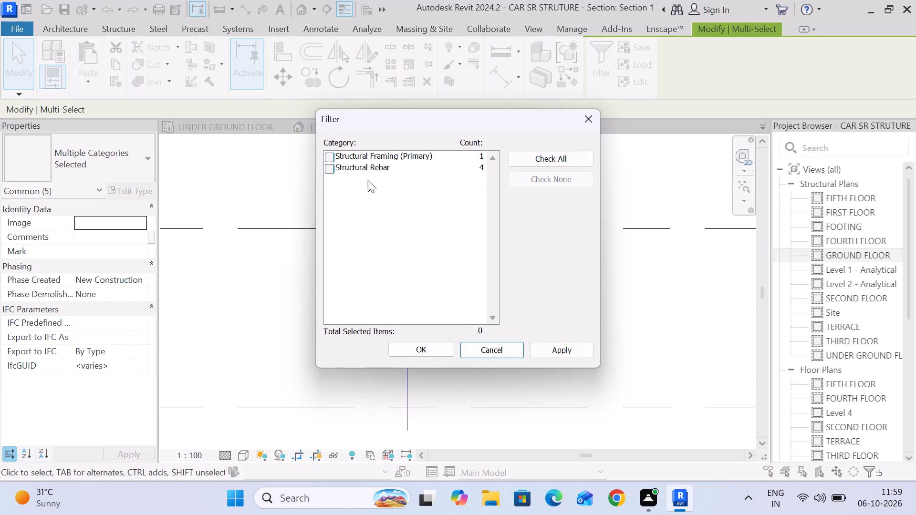
pyautogui.click(325, 169)
pyautogui.click(417, 347)
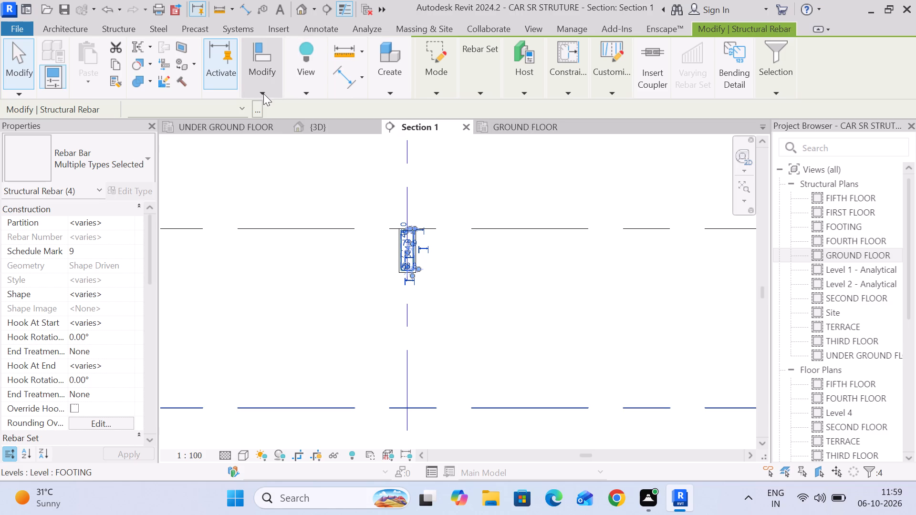
pyautogui.click(264, 93)
pyautogui.click(293, 141)
pyautogui.scroll(5, 436, 284)
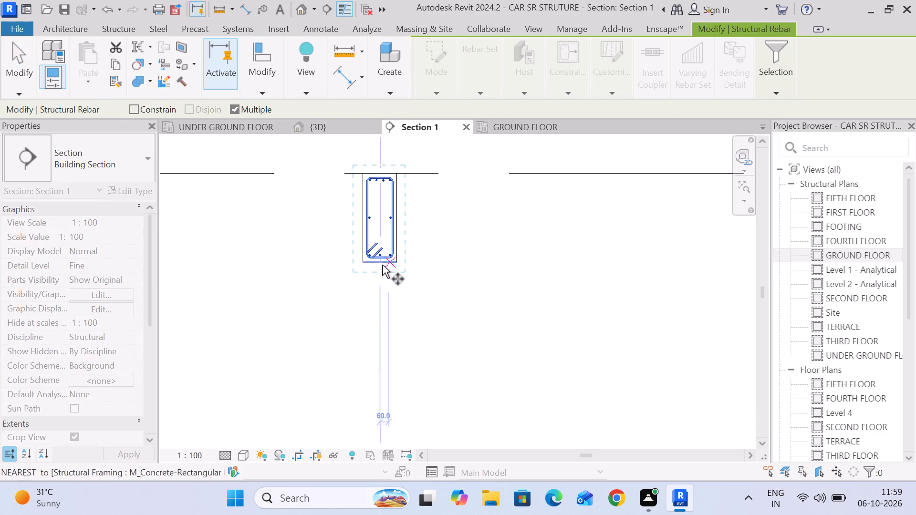
pyautogui.scroll(5, 382, 265)
pyautogui.click(376, 257)
pyautogui.scroll(-14, 410, 243)
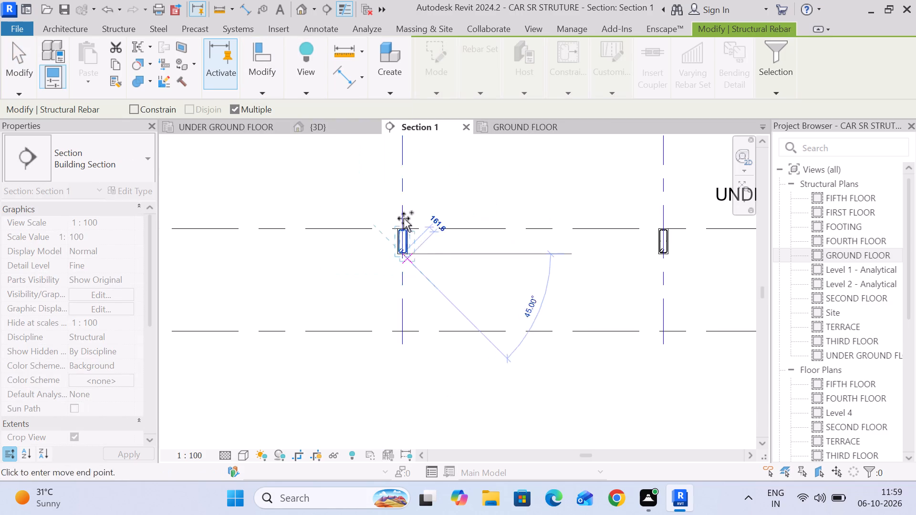
pyautogui.moveTo(404, 193); pyautogui.dragTo(408, 361, button='middle')
pyautogui.scroll(6, 405, 288)
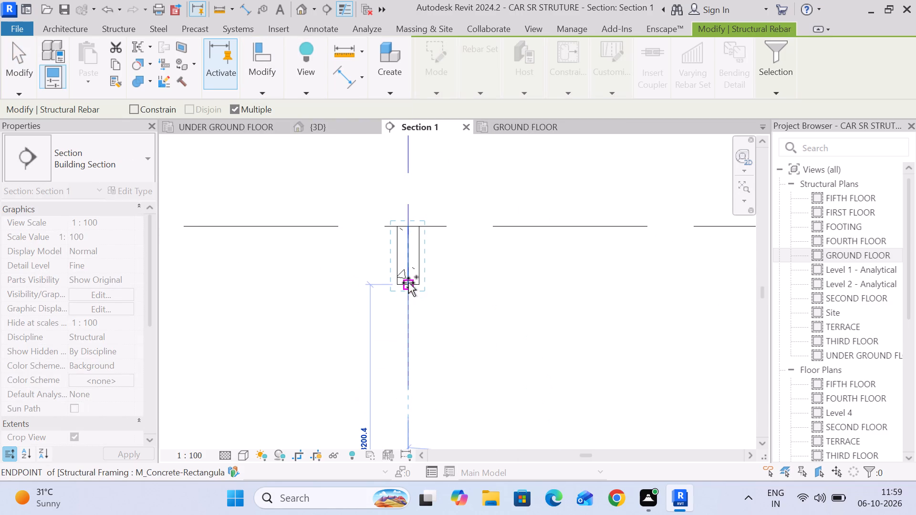
pyautogui.click(408, 283)
# Place further copies of the rebar in the grid E beams at FIRST FLOOR and SECOND FLOOR, aligned to each beam's bottom midpoint.
pyautogui.scroll(-4, 424, 264)
pyautogui.moveTo(414, 207); pyautogui.dragTo(414, 385, button='middle')
pyautogui.scroll(2, 421, 250)
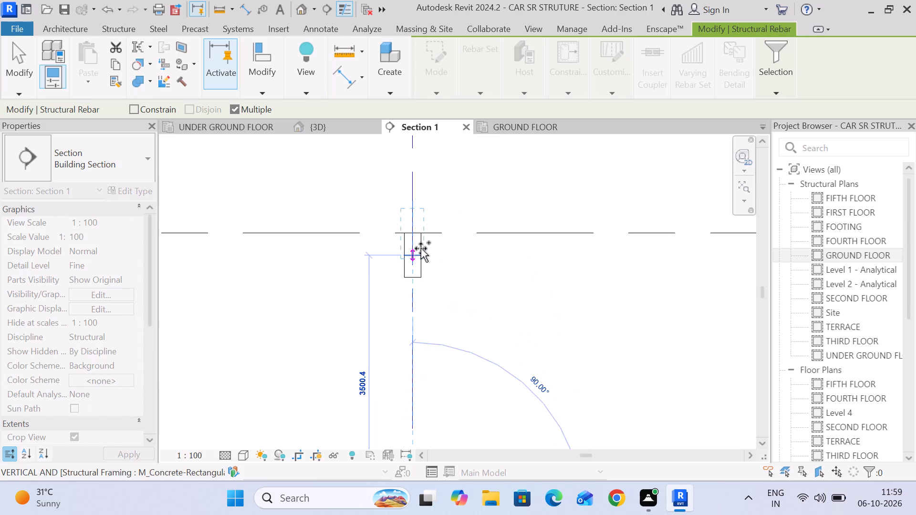
pyautogui.scroll(3, 413, 266)
pyautogui.click(411, 282)
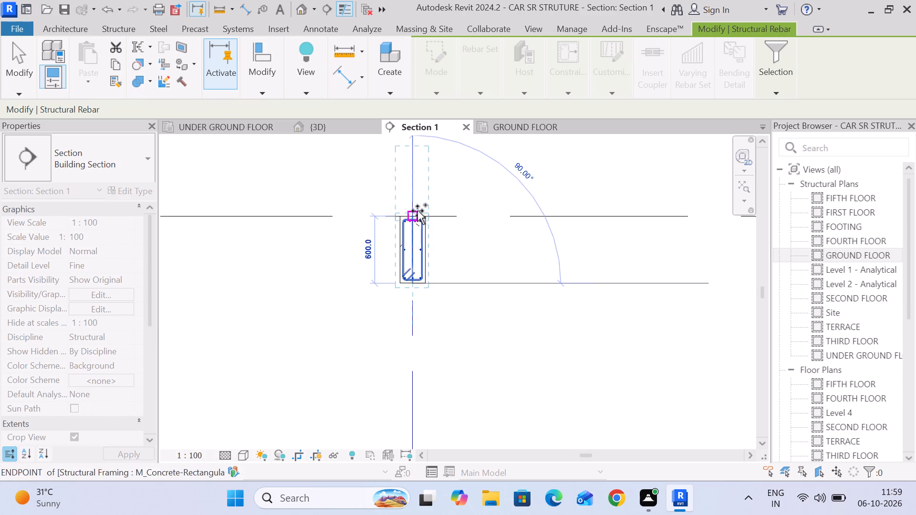
pyautogui.scroll(-3, 417, 211)
pyautogui.moveTo(417, 209); pyautogui.dragTo(431, 404, button='middle')
pyautogui.moveTo(432, 253); pyautogui.dragTo(418, 355, button='middle')
pyautogui.scroll(4, 411, 308)
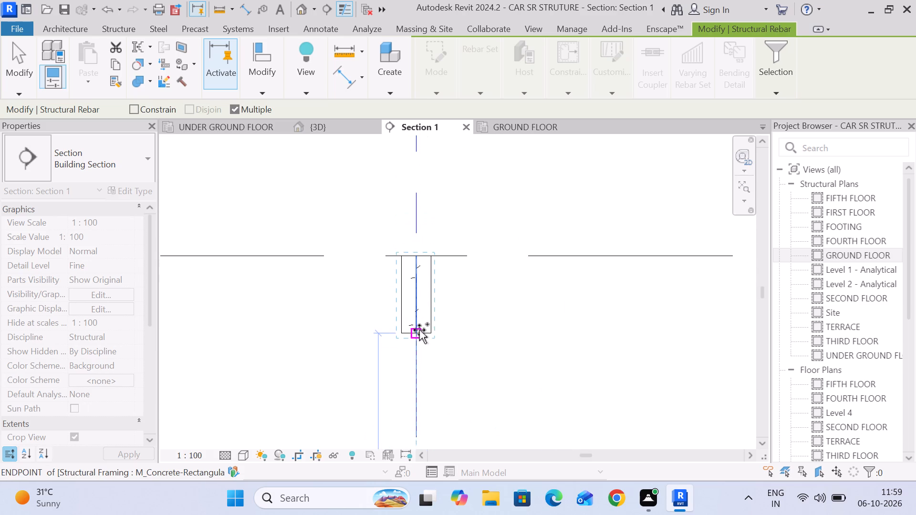
pyautogui.click(414, 333)
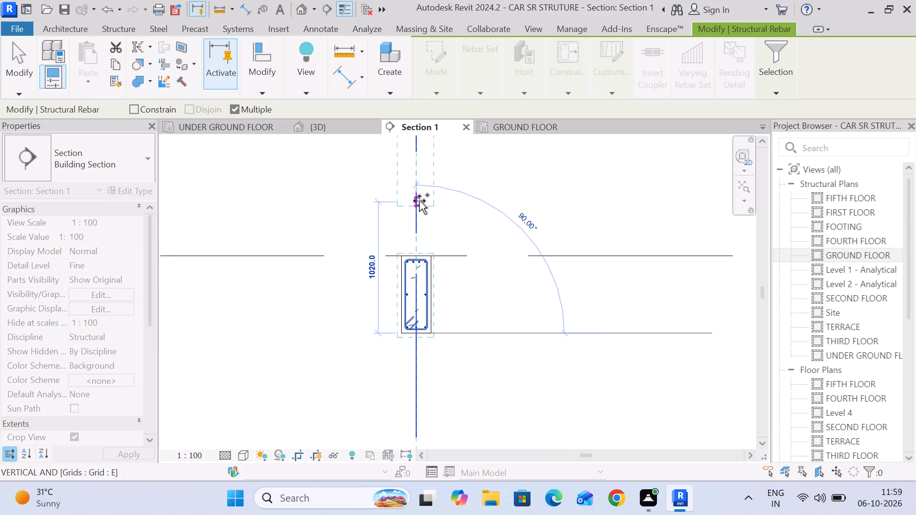
# Place further copies of the rebar in the grid E beams at THIRD FLOOR and FOURTH FLOOR, aligned to each beam's bottom midpoint.
pyautogui.scroll(-3, 419, 201)
pyautogui.moveTo(419, 201); pyautogui.dragTo(421, 422, button='middle')
pyautogui.moveTo(425, 274); pyautogui.dragTo(423, 406, button='middle')
pyautogui.scroll(3, 423, 380)
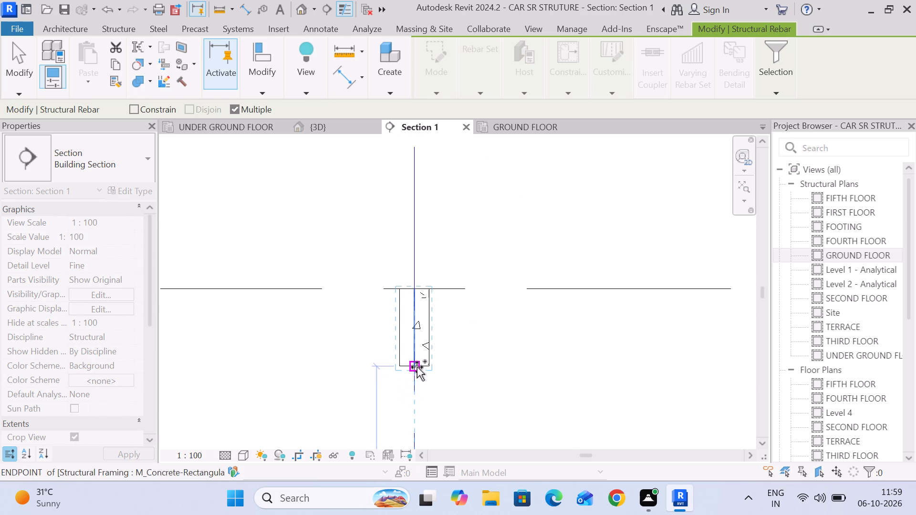
pyautogui.click(416, 366)
pyautogui.scroll(-4, 414, 242)
pyautogui.moveTo(416, 246); pyautogui.dragTo(412, 457, button='middle')
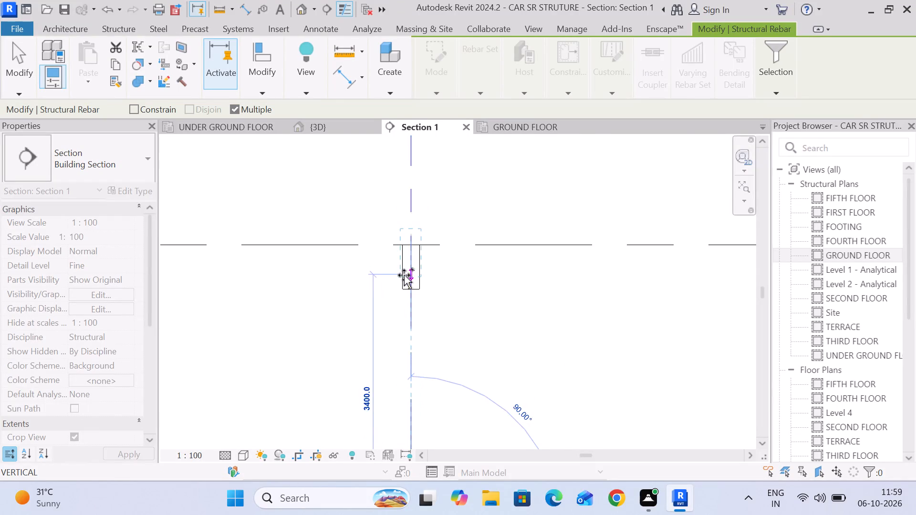
pyautogui.scroll(4, 412, 287)
pyautogui.click(408, 284)
# Place the last rebar copy in the grid E beam at FIFTH FLOOR and finish copying.
pyautogui.scroll(-3, 421, 230)
pyautogui.moveTo(421, 239); pyautogui.dragTo(423, 340, button='middle')
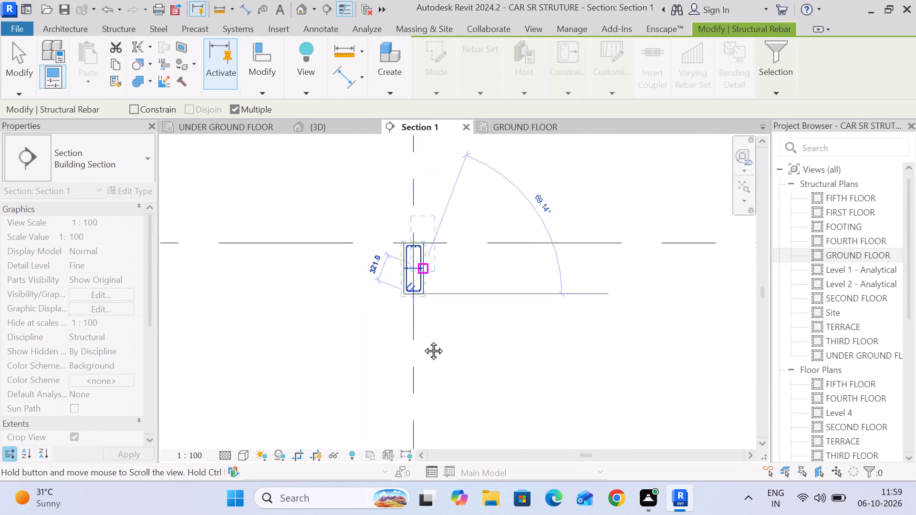
pyautogui.moveTo(423, 340); pyautogui.dragTo(424, 471, button='middle')
pyautogui.moveTo(428, 331); pyautogui.dragTo(419, 473, button='middle')
pyautogui.click(406, 368)
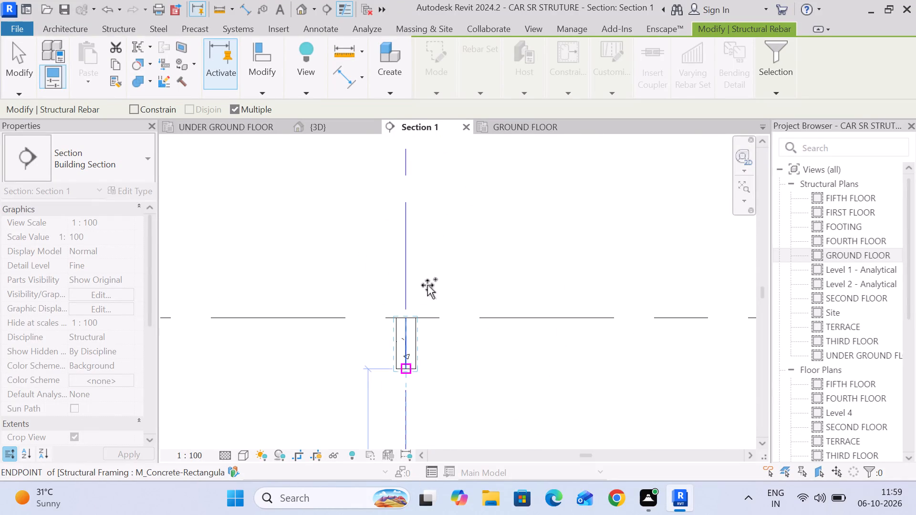
pyautogui.scroll(-5, 434, 254)
pyautogui.moveTo(431, 264); pyautogui.dragTo(427, 444, button='middle')
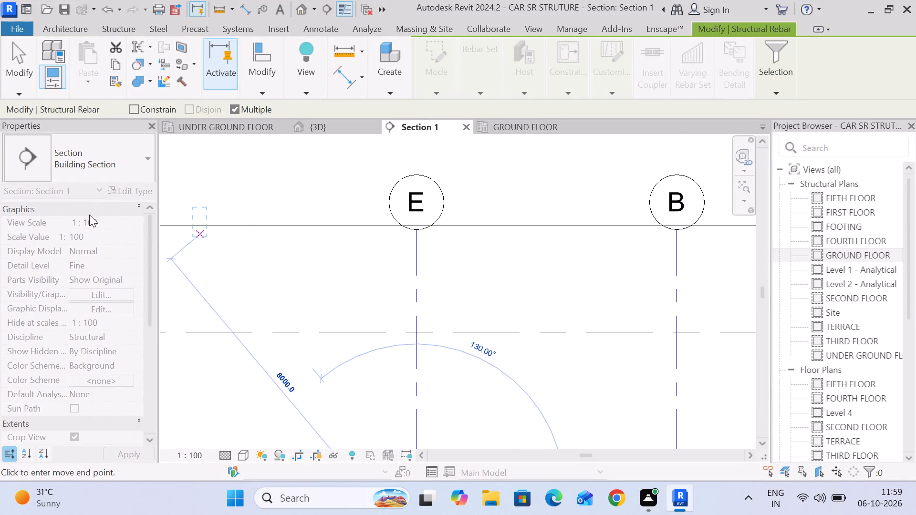
pyautogui.click(10, 67)
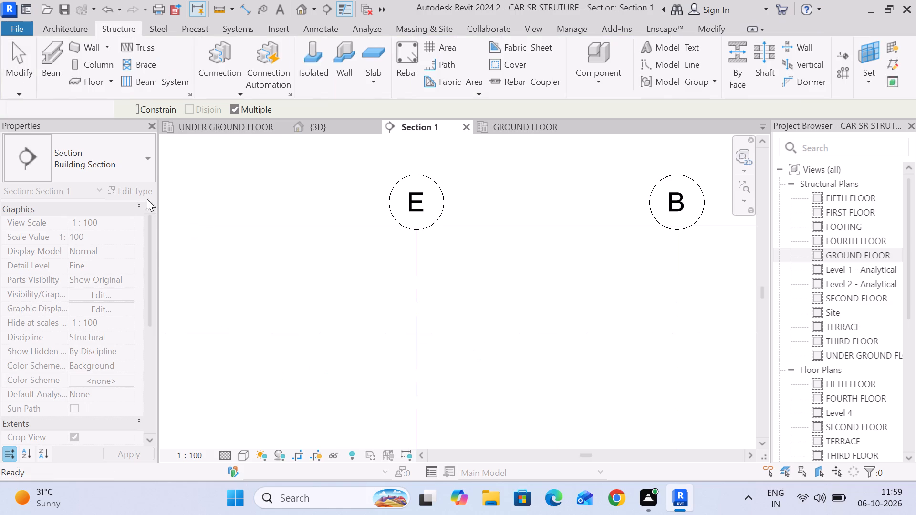
# Examine the copied grid E beam rebar across the floors in Section 1 and its beam-end bars and stirrups in the 3D view.
pyautogui.scroll(-11, 303, 275)
pyautogui.moveTo(356, 349); pyautogui.dragTo(340, 262, button='middle')
pyautogui.moveTo(323, 327); pyautogui.dragTo(336, 270, button='middle')
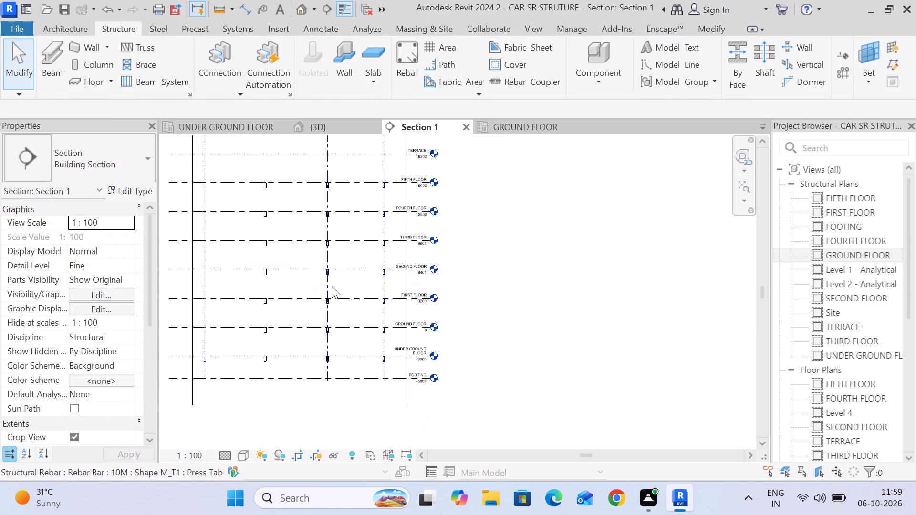
pyautogui.click(323, 127)
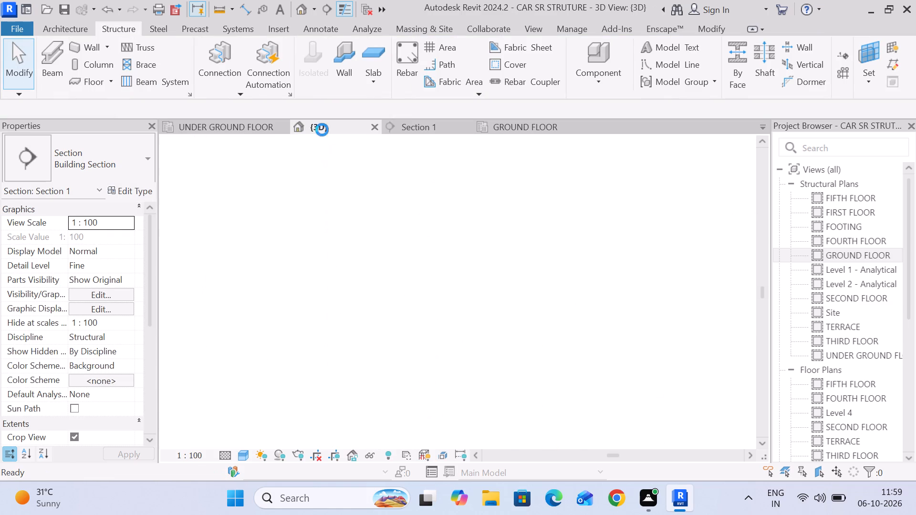
pyautogui.scroll(6, 563, 297)
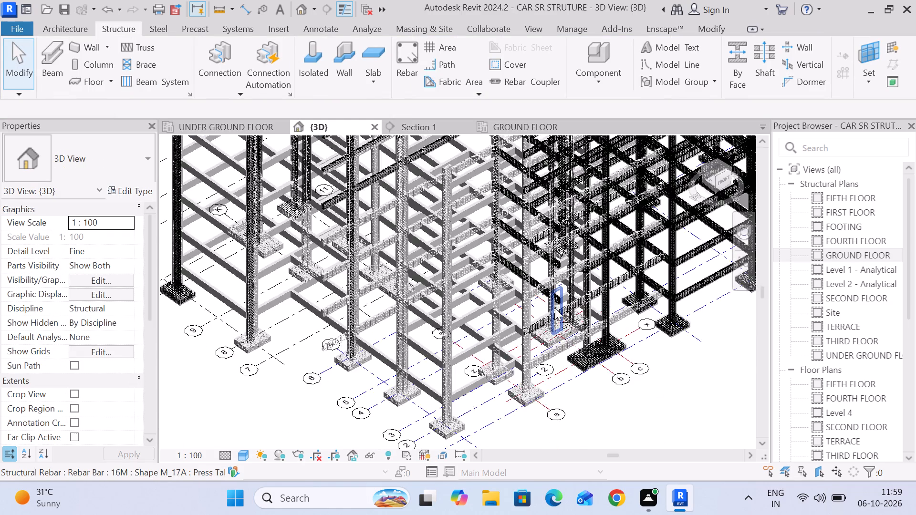
pyautogui.scroll(7, 557, 306)
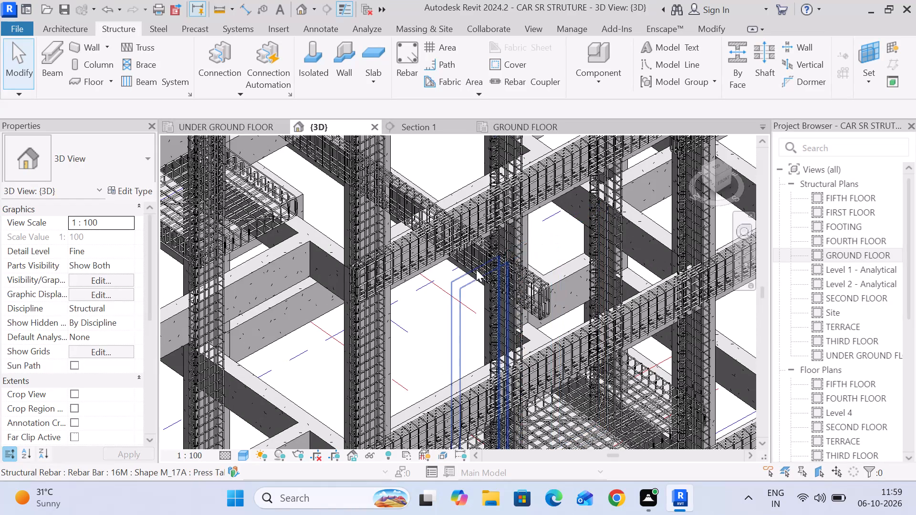
pyautogui.scroll(7, 478, 268)
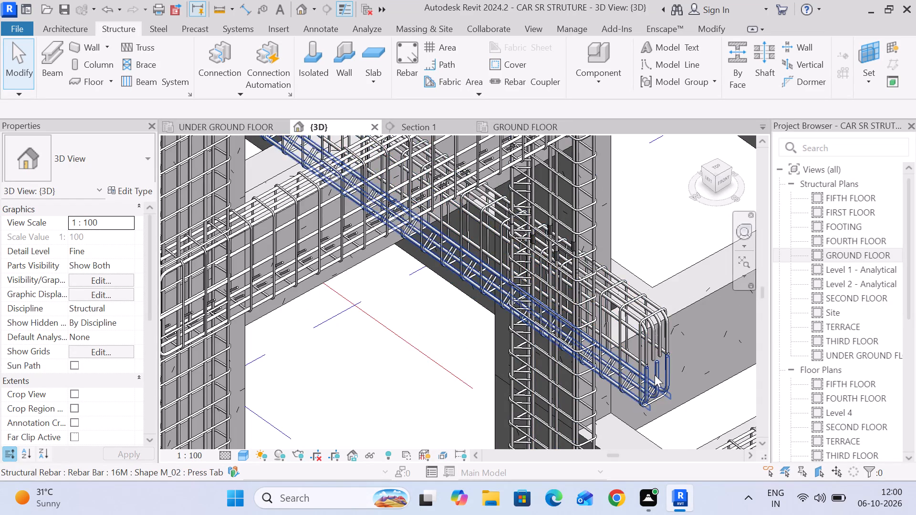
pyautogui.scroll(8, 648, 367)
pyautogui.moveTo(671, 379); pyautogui.dragTo(571, 298, button='middle')
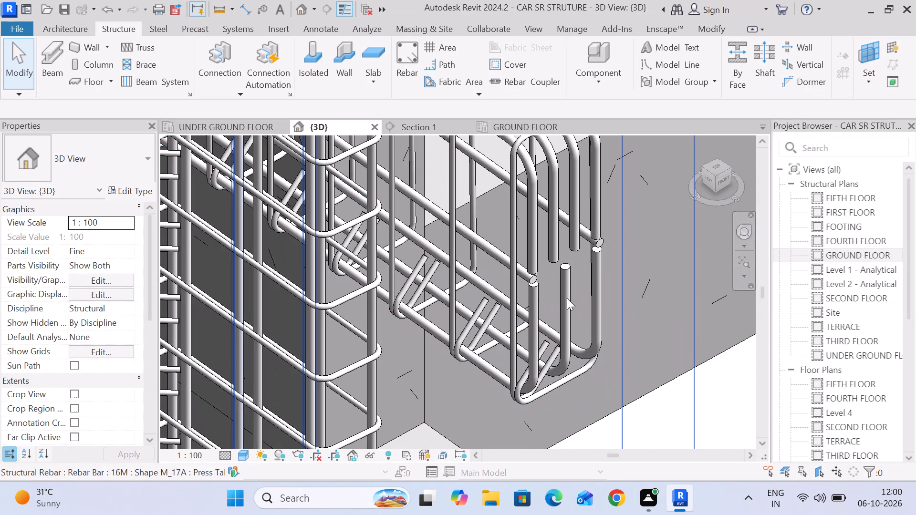
pyautogui.scroll(-3, 567, 298)
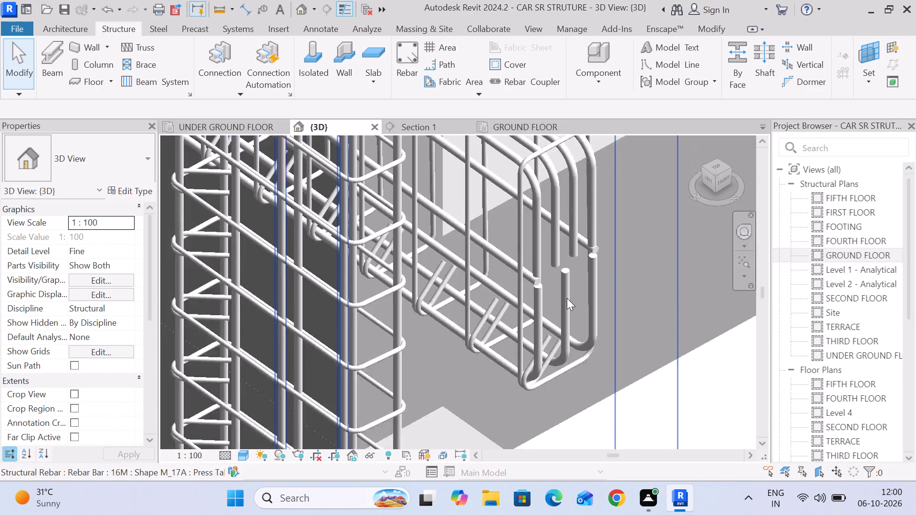
pyautogui.scroll(-18, 567, 298)
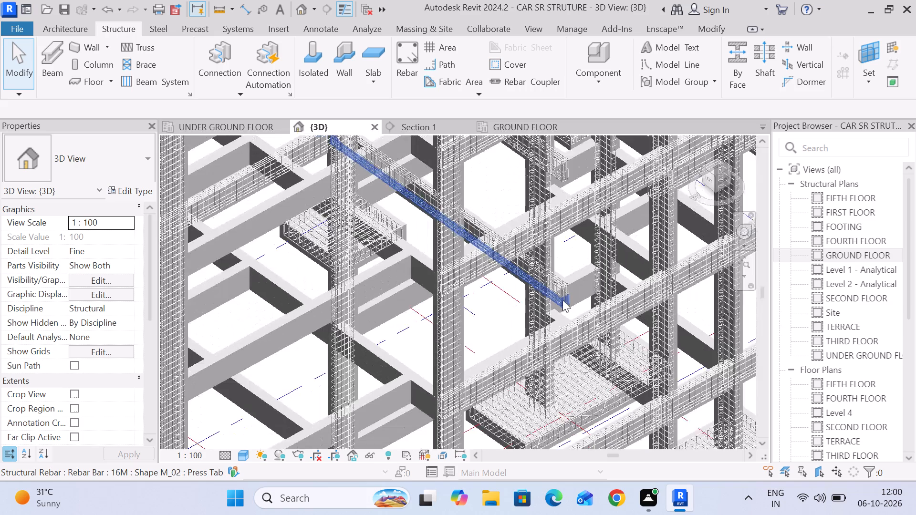
pyautogui.moveTo(560, 300); pyautogui.dragTo(475, 229, button='middle')
pyautogui.scroll(1, 474, 229)
pyautogui.click(604, 426)
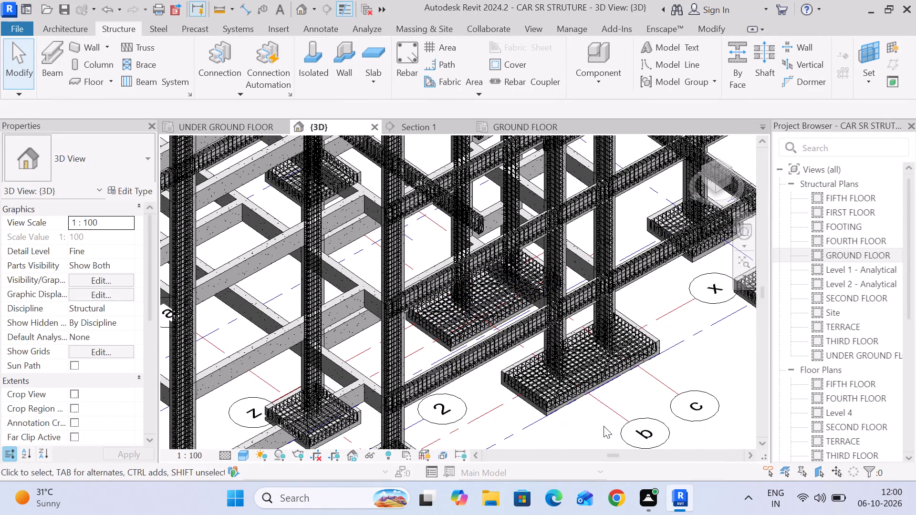
# Check the rebar cover setting of the unreinforced UNDER GROUND FLOOR beam adjacent to the grid E beam in Section 1.
pyautogui.click(393, 125)
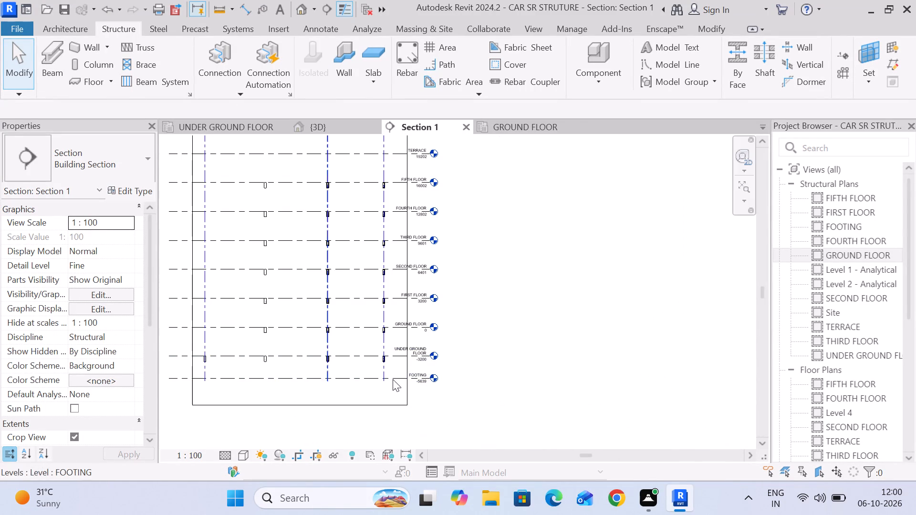
pyautogui.moveTo(530, 365); pyautogui.dragTo(565, 268, button='middle')
pyautogui.click(572, 264)
pyautogui.scroll(11, 410, 264)
pyautogui.moveTo(325, 283); pyautogui.dragTo(521, 260, button='middle')
pyautogui.scroll(1, 514, 260)
pyautogui.scroll(-6, 478, 260)
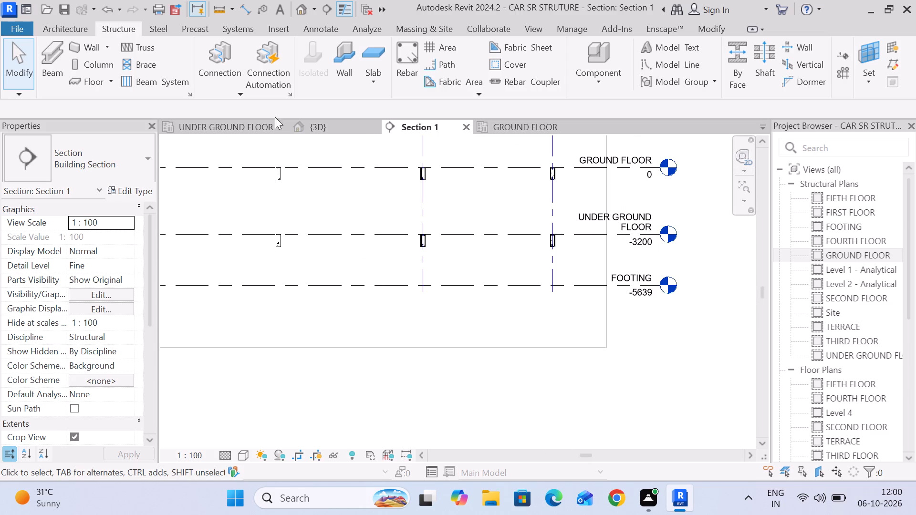
pyautogui.click(498, 61)
pyautogui.click(280, 242)
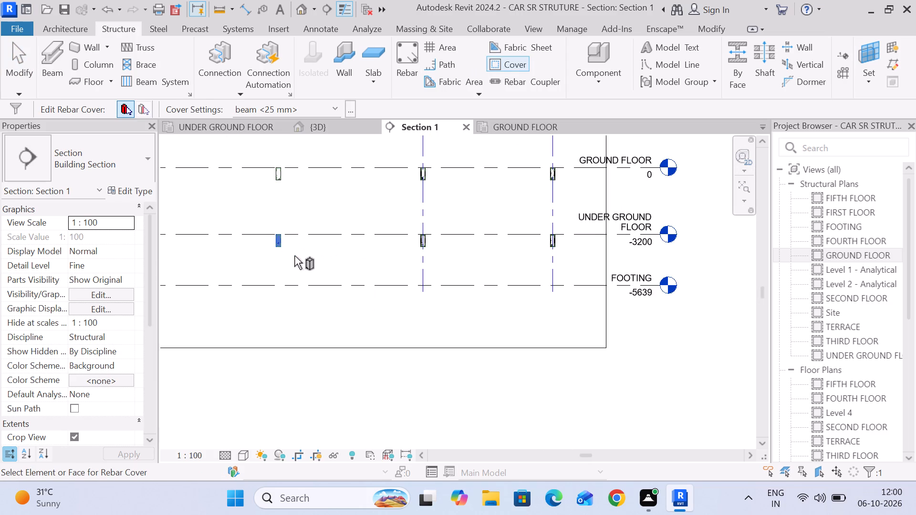
pyautogui.click(17, 55)
# Copy only the structural rebar of the outermost UNDER GROUND FLOOR beam to the unreinforced beam, from bottom midpoint to bottom midpoint.
pyautogui.scroll(5, 238, 263)
pyautogui.scroll(6, 302, 209)
pyautogui.scroll(-6, 367, 251)
pyautogui.moveTo(450, 253); pyautogui.dragTo(341, 240, button='middle')
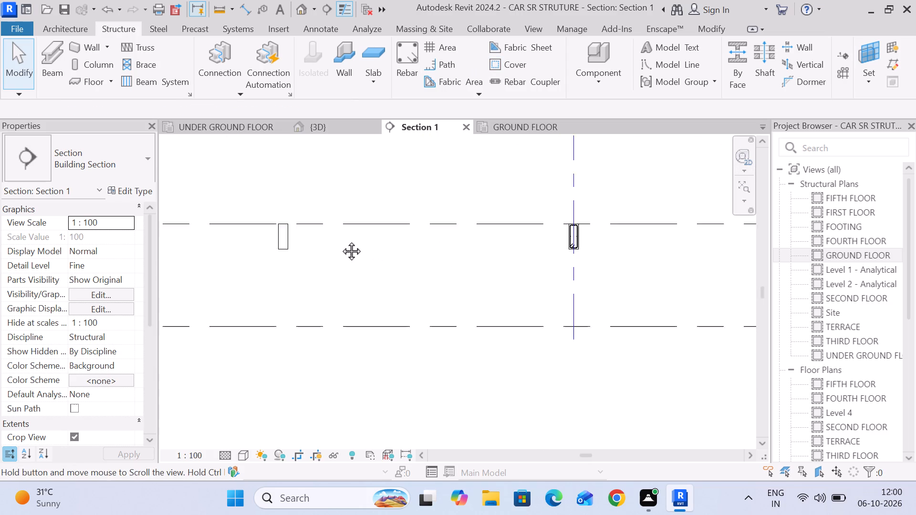
pyautogui.moveTo(341, 240); pyautogui.dragTo(332, 238, button='middle')
pyautogui.scroll(-5, 351, 239)
pyautogui.moveTo(459, 240); pyautogui.dragTo(362, 238, button='middle')
pyautogui.scroll(6, 456, 230)
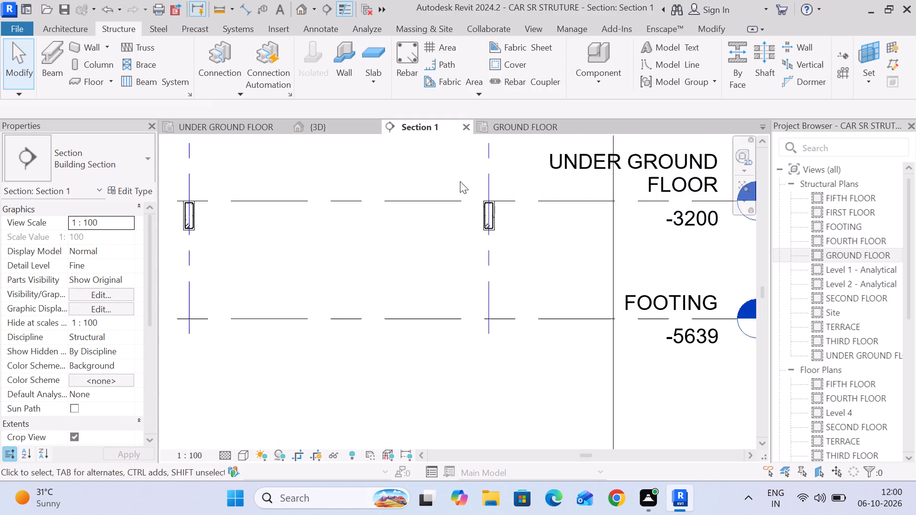
pyautogui.moveTo(466, 182); pyautogui.dragTo(506, 237)
pyautogui.click(604, 57)
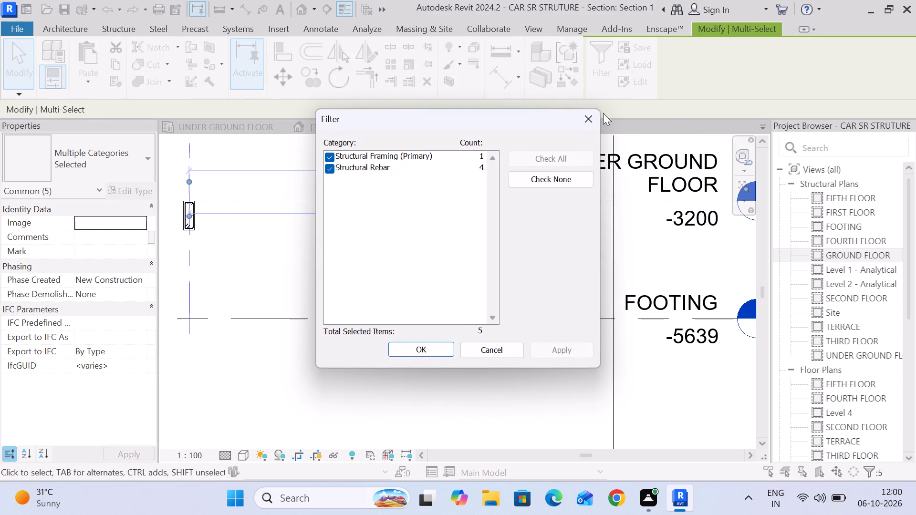
pyautogui.moveTo(563, 180); pyautogui.dragTo(558, 182)
pyautogui.click(329, 168)
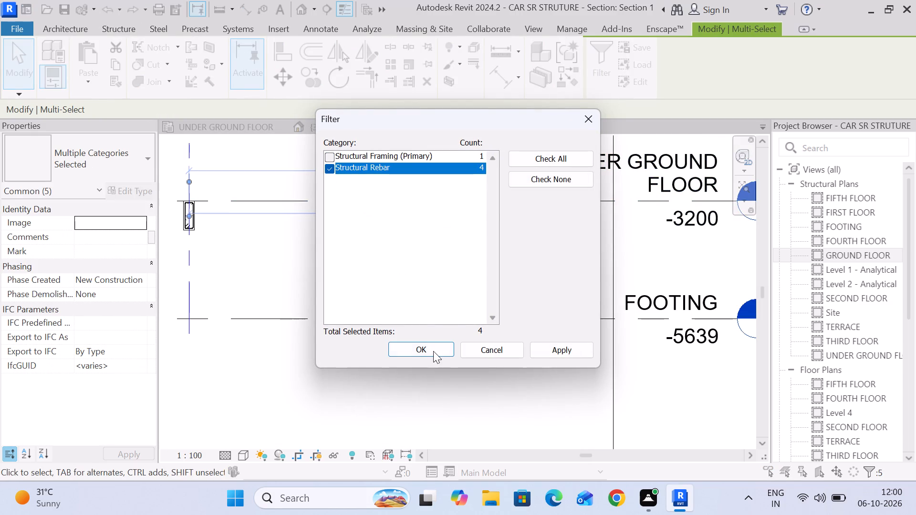
pyautogui.click(433, 349)
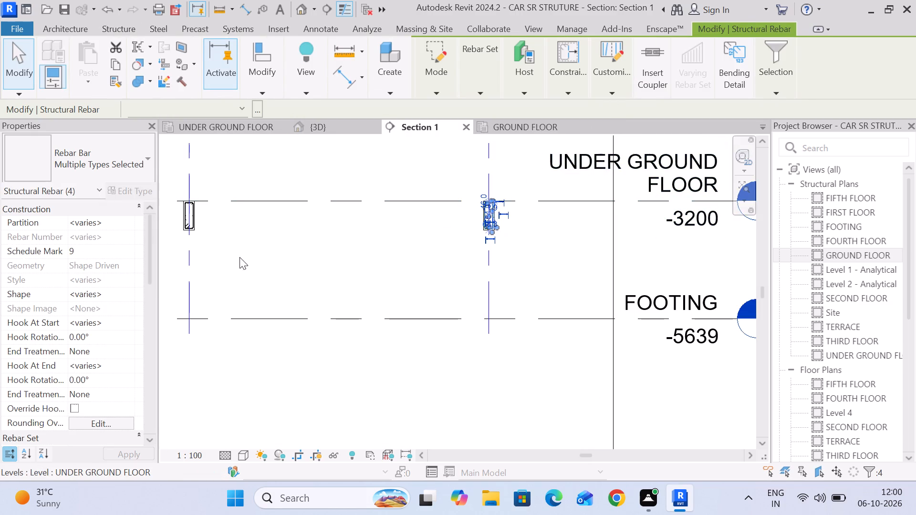
pyautogui.moveTo(229, 245); pyautogui.dragTo(411, 292, button='middle')
pyautogui.scroll(2, 608, 293)
pyautogui.moveTo(607, 289); pyautogui.dragTo(447, 264, button='middle')
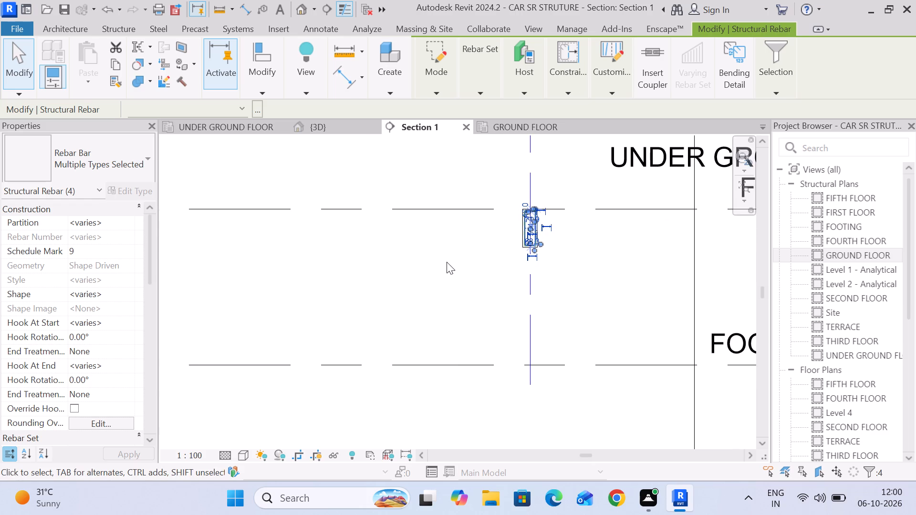
pyautogui.scroll(-3, 447, 262)
pyautogui.moveTo(447, 262); pyautogui.dragTo(484, 232, button='middle')
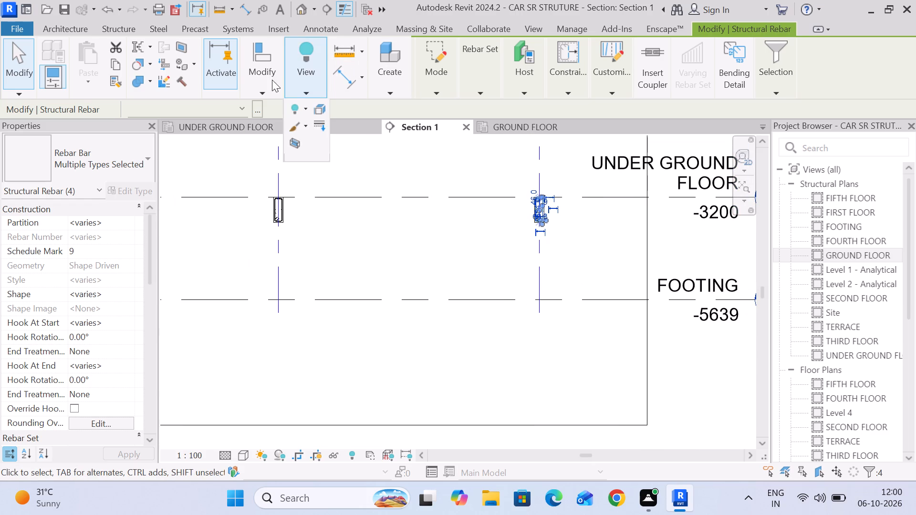
pyautogui.click(258, 87)
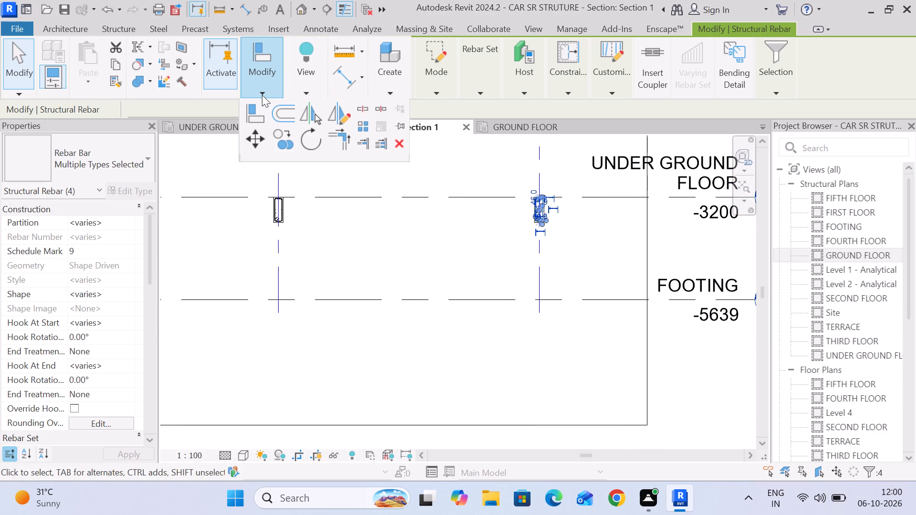
pyautogui.click(262, 94)
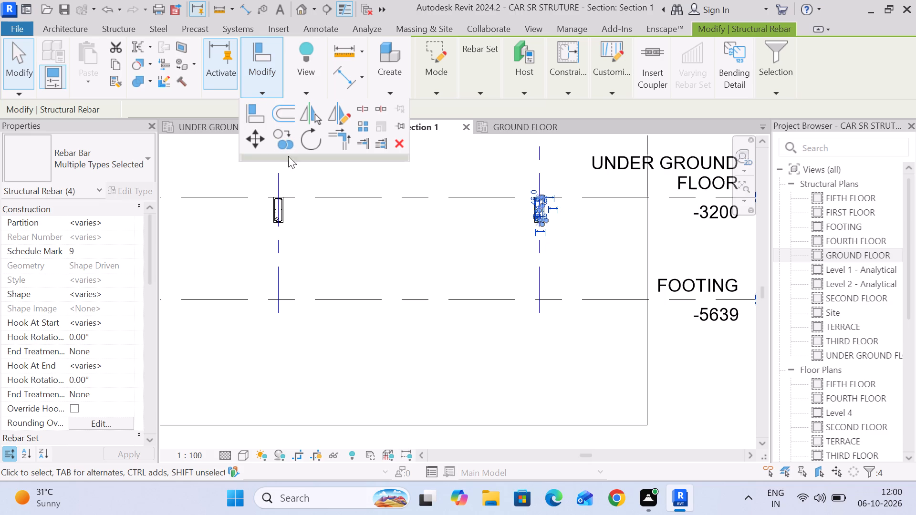
pyautogui.click(267, 144)
pyautogui.click(282, 142)
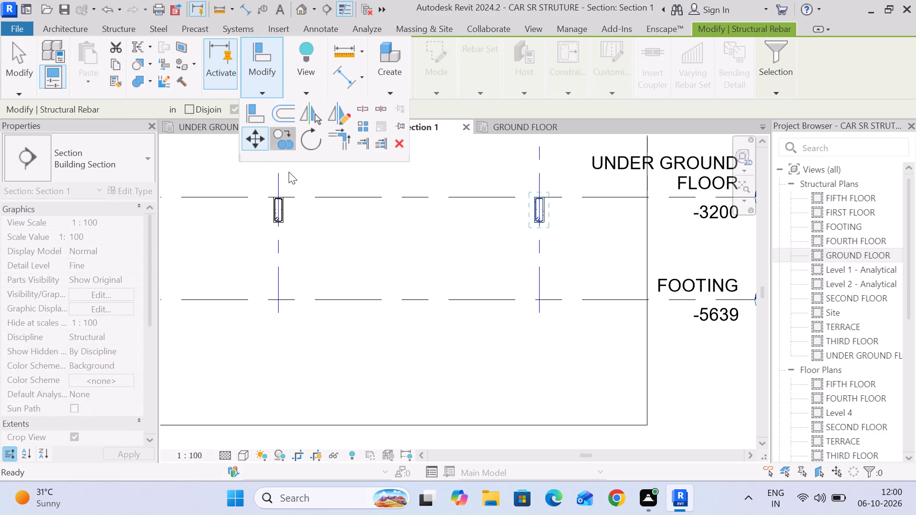
pyautogui.scroll(4, 310, 224)
pyautogui.scroll(2, 259, 226)
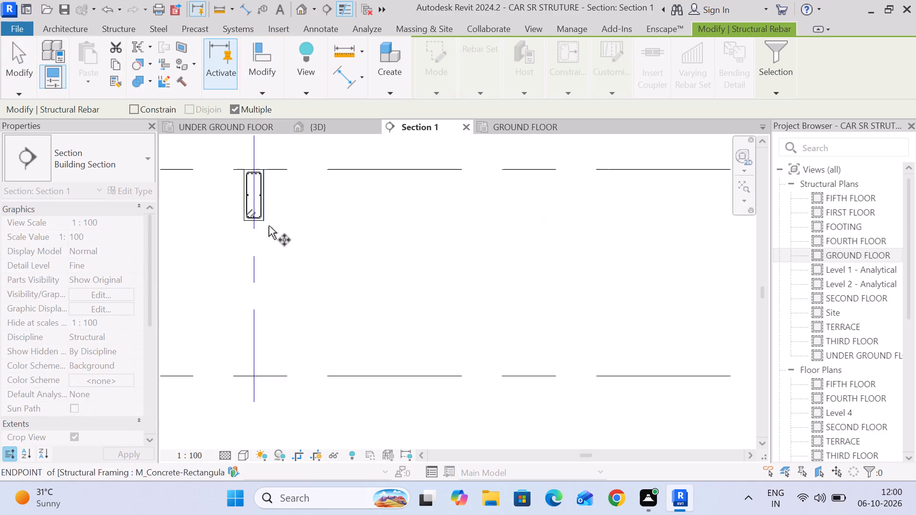
pyautogui.scroll(2, 269, 226)
pyautogui.moveTo(594, 227); pyautogui.dragTo(294, 231, button='middle')
pyautogui.scroll(-1, 275, 231)
pyautogui.moveTo(733, 227); pyautogui.dragTo(560, 227, button='middle')
pyautogui.scroll(6, 499, 226)
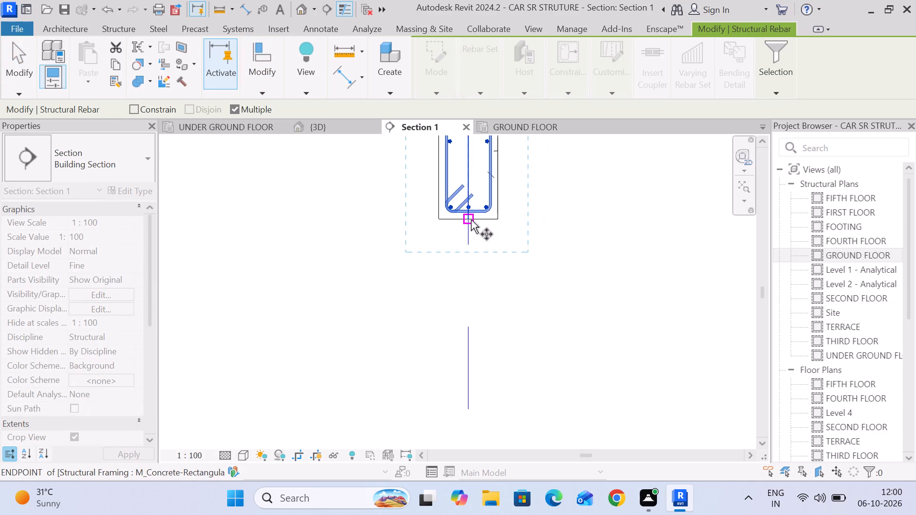
pyautogui.click(471, 220)
pyautogui.scroll(-13, 340, 220)
pyautogui.moveTo(293, 238); pyautogui.dragTo(681, 238, button='middle')
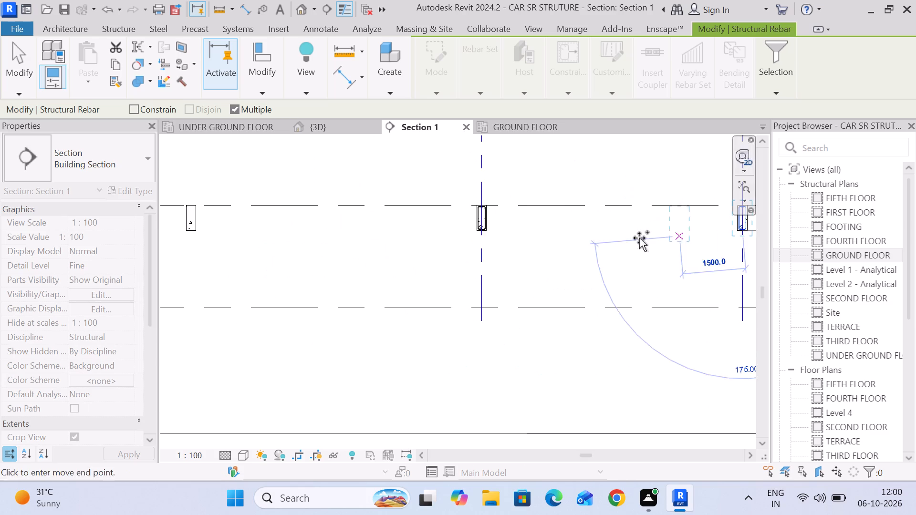
pyautogui.moveTo(313, 240); pyautogui.dragTo(428, 240, button='middle')
pyautogui.scroll(5, 316, 241)
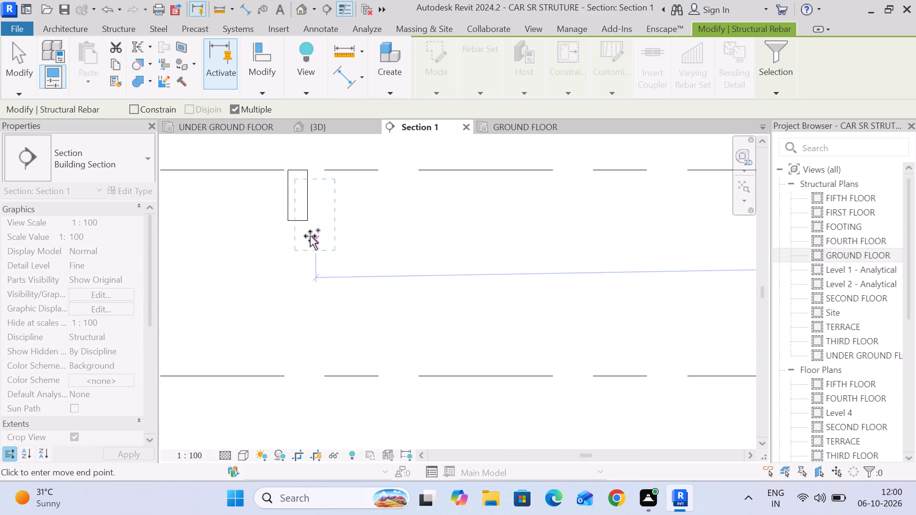
pyautogui.scroll(5, 295, 229)
pyautogui.click(298, 211)
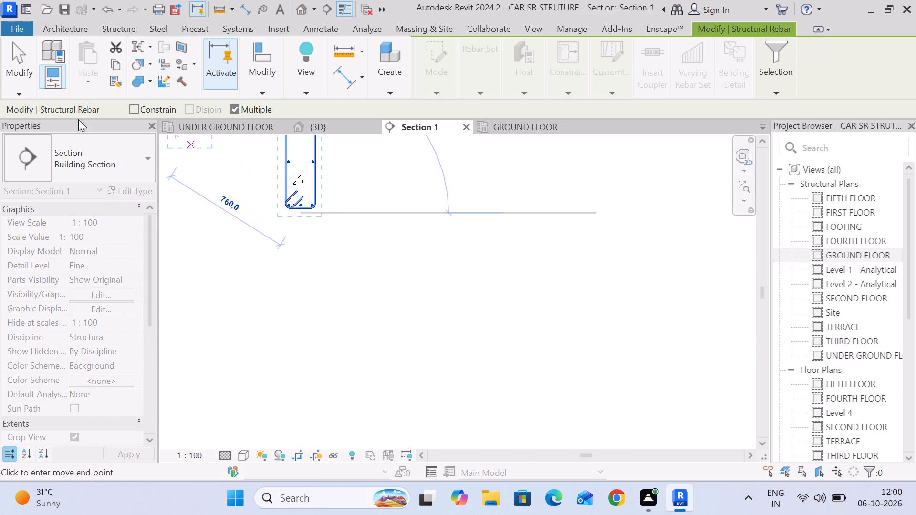
pyautogui.click(24, 76)
# Shorten the copied beam's 16M bottom bars so they end inside the grid a and x junction in the UNDER GROUND FLOOR plan.
pyautogui.scroll(-4, 363, 211)
pyautogui.moveTo(359, 216); pyautogui.dragTo(401, 289, button='middle')
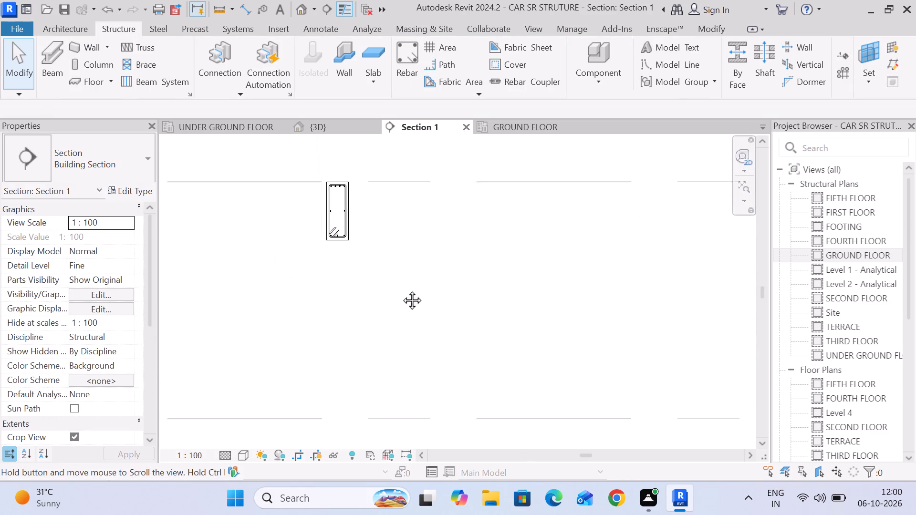
pyautogui.moveTo(401, 289); pyautogui.dragTo(412, 299, button='middle')
pyautogui.scroll(-4, 400, 286)
pyautogui.moveTo(399, 286); pyautogui.dragTo(428, 239, button='middle')
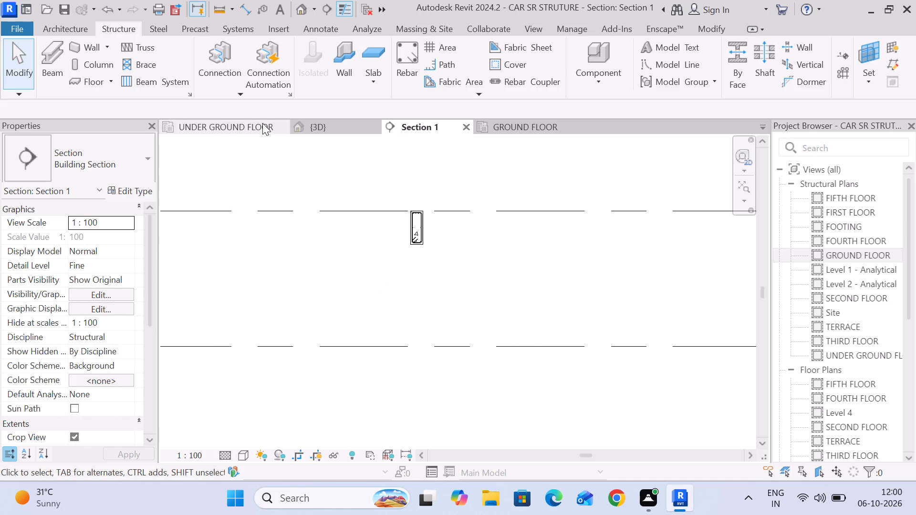
pyautogui.click(246, 128)
pyautogui.scroll(1, 312, 311)
pyautogui.moveTo(313, 315); pyautogui.dragTo(353, 196, button='middle')
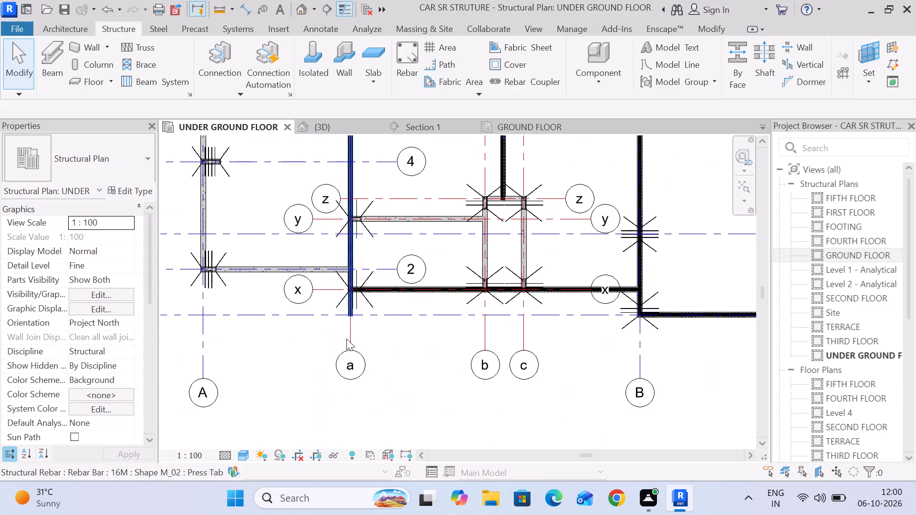
pyautogui.scroll(12, 346, 340)
pyautogui.scroll(-5, 367, 269)
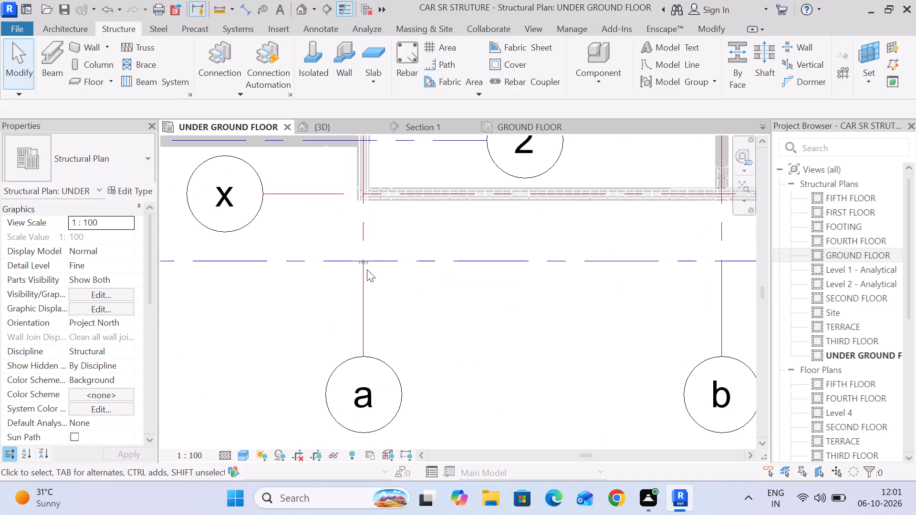
pyautogui.click(428, 120)
pyautogui.scroll(19, 417, 253)
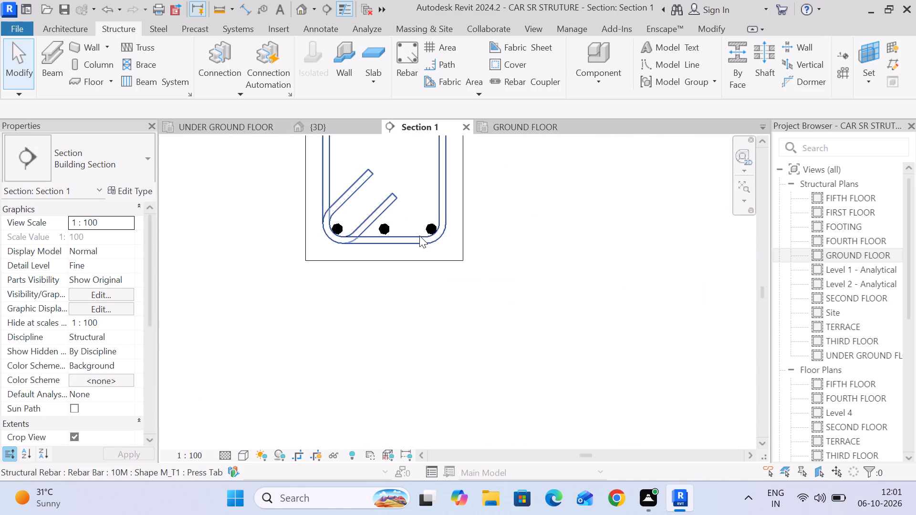
pyautogui.click(428, 228)
pyautogui.click(226, 127)
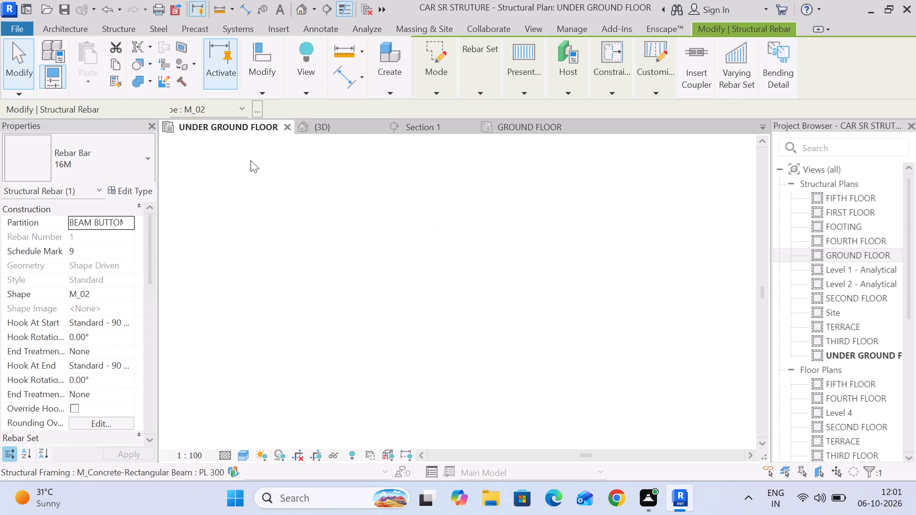
pyautogui.scroll(-5, 294, 226)
pyautogui.scroll(3, 341, 255)
pyautogui.scroll(-1, 344, 255)
pyautogui.moveTo(343, 255); pyautogui.dragTo(342, 324, button='middle')
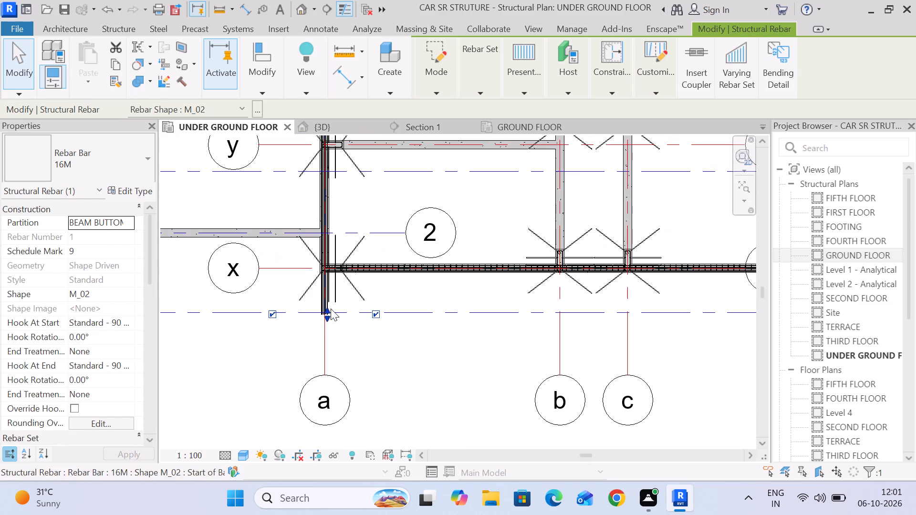
pyautogui.moveTo(325, 312); pyautogui.dragTo(329, 261)
pyautogui.scroll(14, 329, 261)
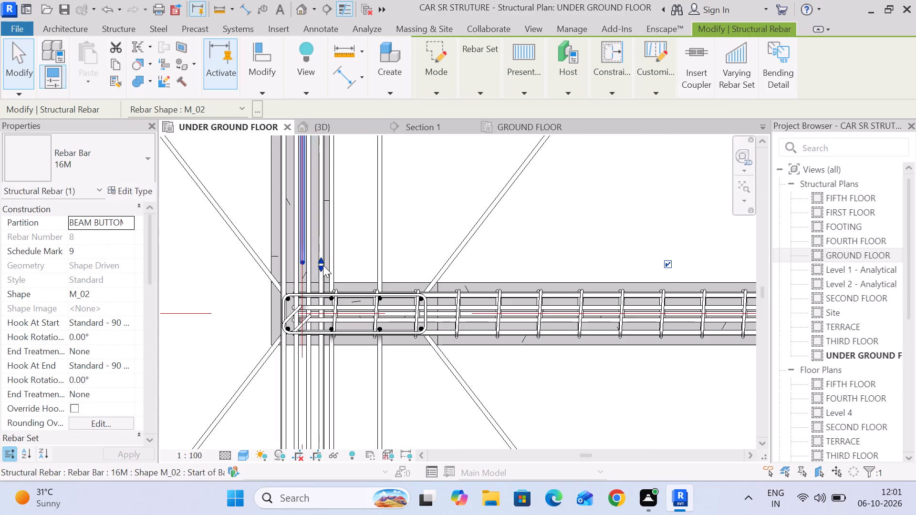
pyautogui.moveTo(323, 265); pyautogui.dragTo(324, 320)
pyautogui.scroll(3, 320, 320)
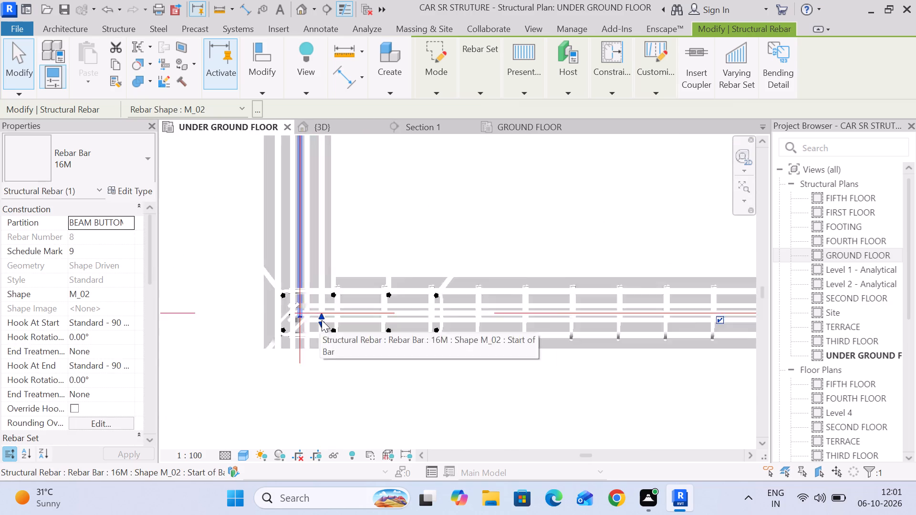
pyautogui.scroll(4, 322, 320)
pyautogui.moveTo(321, 320); pyautogui.dragTo(324, 333)
pyautogui.scroll(-3, 327, 333)
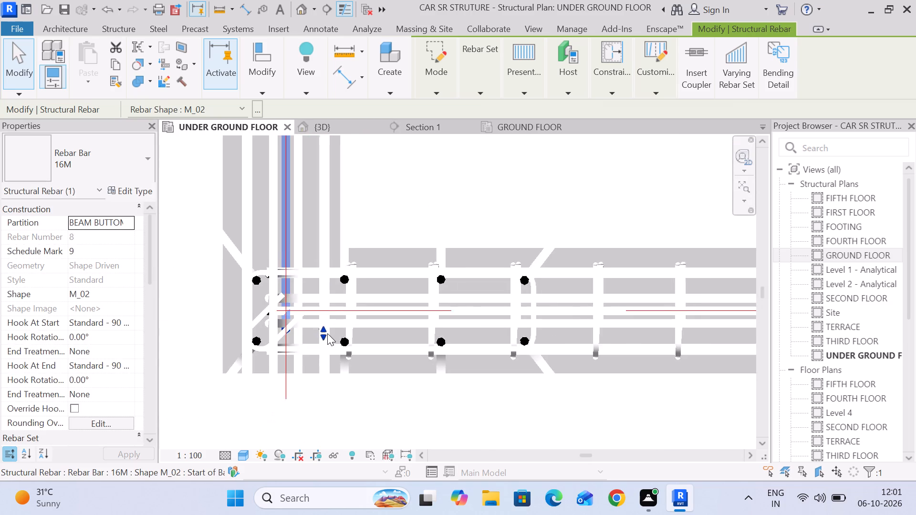
pyautogui.scroll(-7, 327, 333)
pyautogui.moveTo(324, 334); pyautogui.dragTo(334, 184, button='middle')
pyautogui.scroll(-6, 340, 203)
pyautogui.click(383, 323)
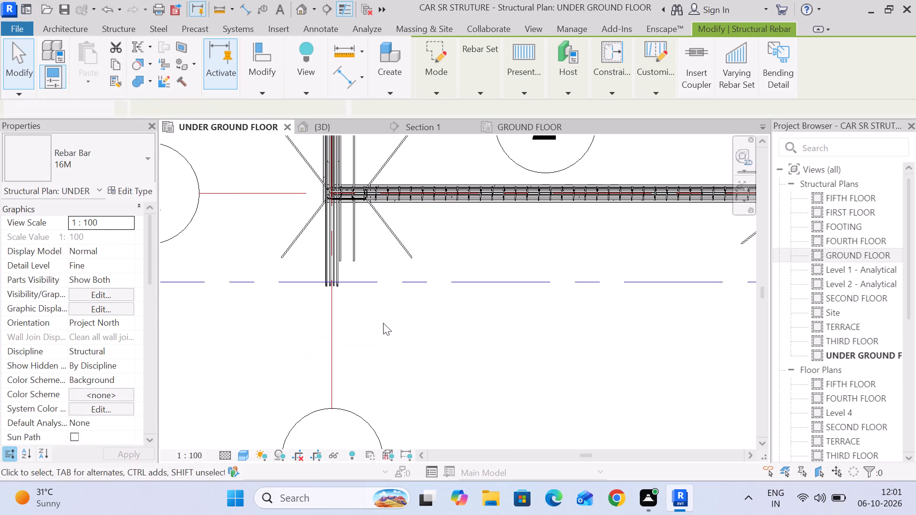
# Shorten the copied beam's 16M middle bars to end inside the grid a and x junction in the UNDER GROUND FLOOR plan.
pyautogui.click(404, 126)
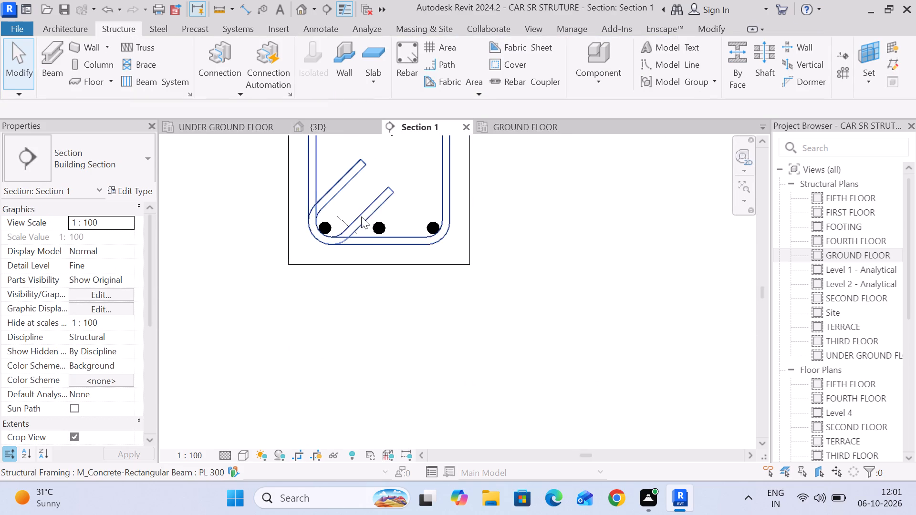
pyautogui.scroll(-4, 368, 221)
pyautogui.moveTo(368, 224); pyautogui.dragTo(370, 364, button='middle')
pyautogui.scroll(5, 405, 258)
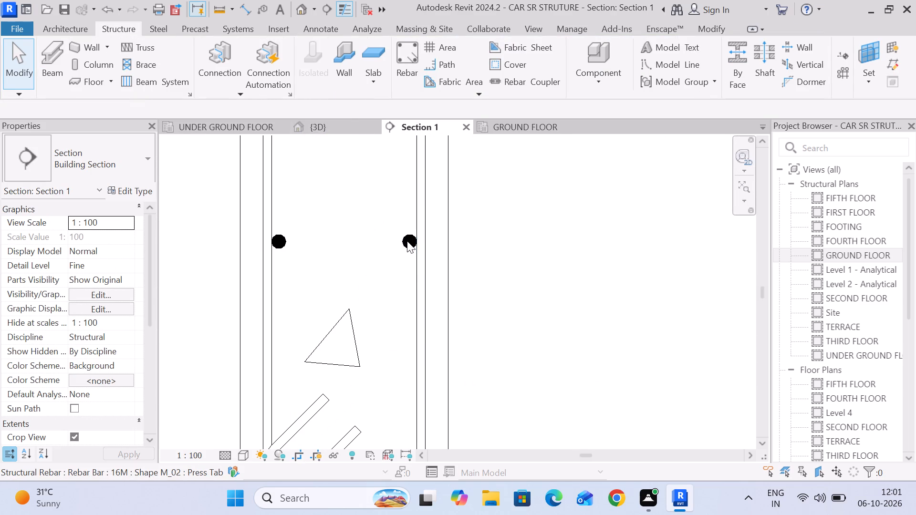
pyautogui.click(407, 241)
pyautogui.click(500, 207)
pyautogui.scroll(6, 397, 236)
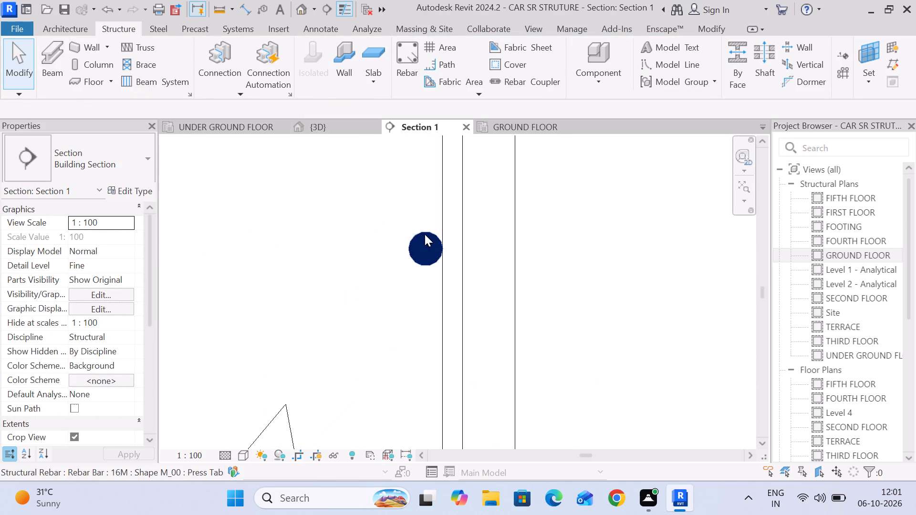
pyautogui.click(415, 244)
pyautogui.click(426, 236)
pyautogui.scroll(-3, 426, 238)
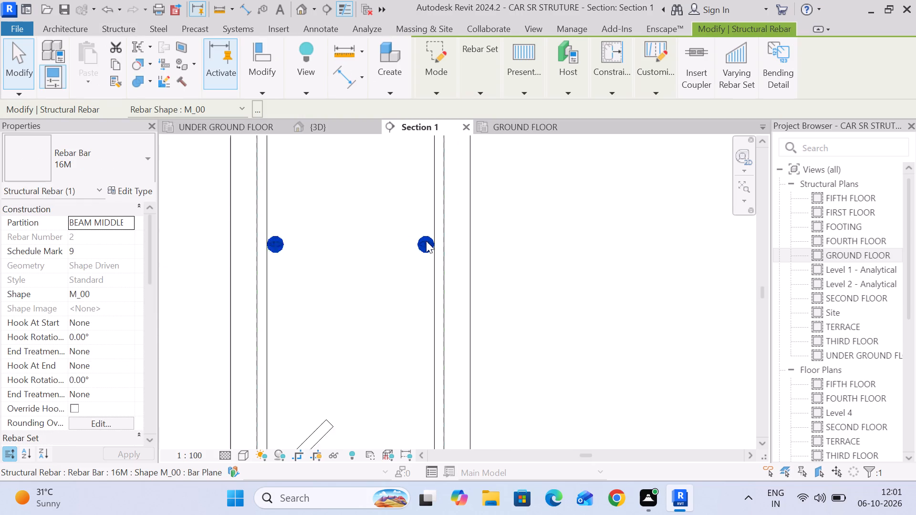
pyautogui.scroll(-10, 426, 241)
pyautogui.click(229, 130)
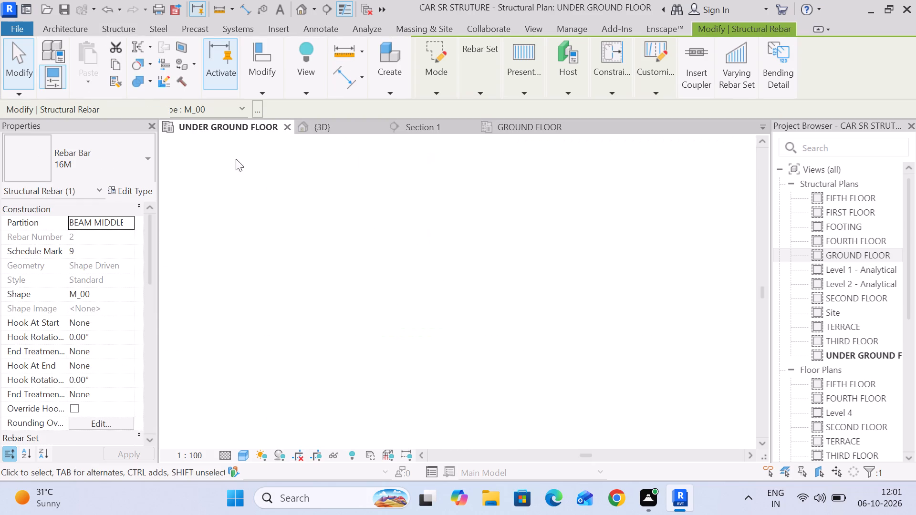
pyautogui.moveTo(337, 285); pyautogui.dragTo(345, 221)
pyautogui.scroll(8, 345, 218)
pyautogui.moveTo(349, 223); pyautogui.dragTo(379, 342, button='middle')
pyautogui.moveTo(353, 346); pyautogui.dragTo(362, 268)
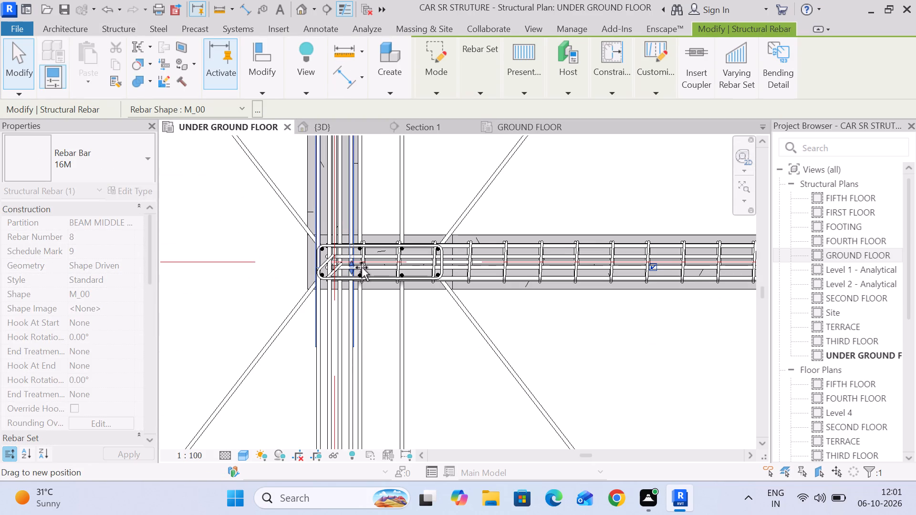
pyautogui.moveTo(362, 268); pyautogui.dragTo(362, 270)
pyautogui.scroll(-5, 380, 284)
pyautogui.moveTo(422, 359); pyautogui.dragTo(428, 350, button='middle')
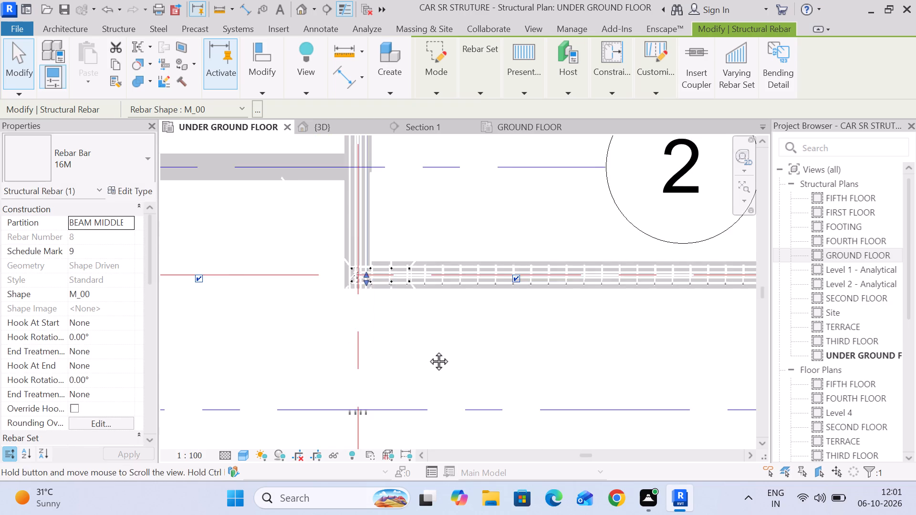
pyautogui.moveTo(428, 350); pyautogui.dragTo(431, 262, button='middle')
pyautogui.click(430, 364)
# Shorten the copied beam's four 16M upper bars so they end inside the grid a and x junction in the UNDER GROUND FLOOR plan.
pyautogui.click(430, 125)
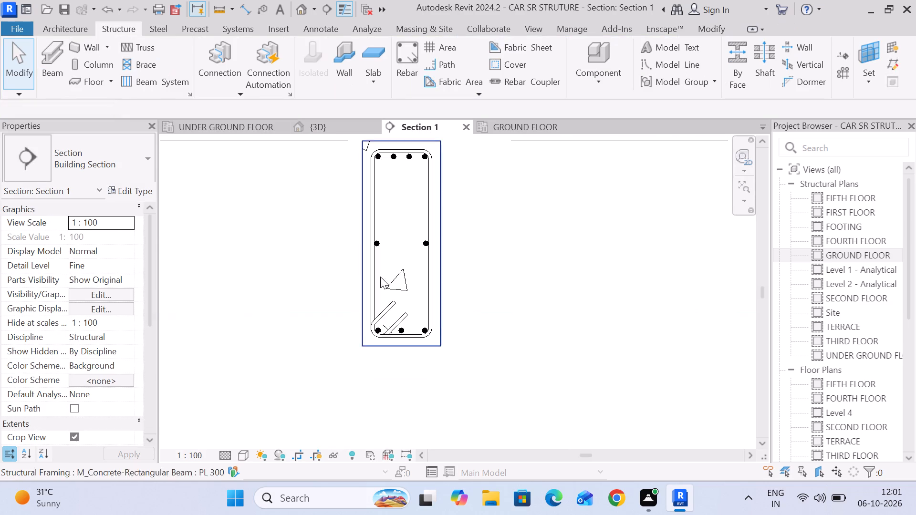
pyautogui.click(409, 157)
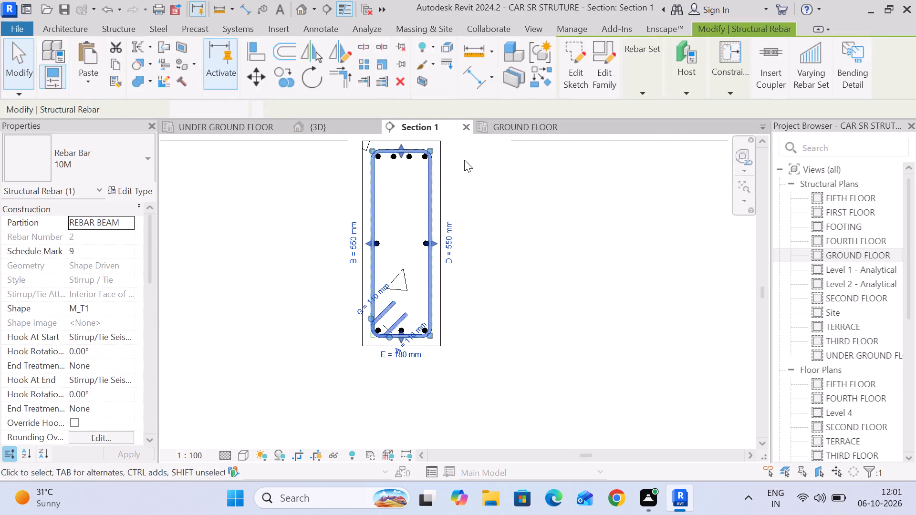
pyautogui.click(465, 160)
pyautogui.scroll(5, 403, 158)
pyautogui.click(409, 158)
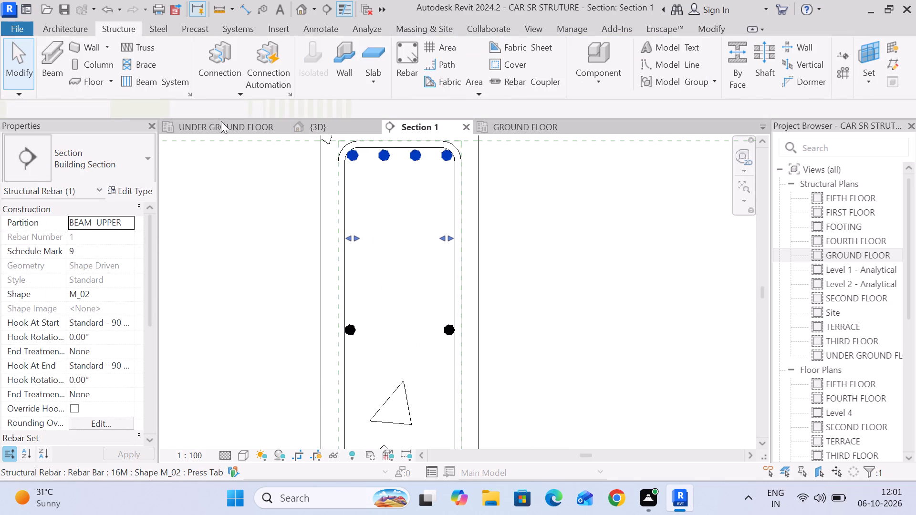
pyautogui.click(240, 129)
pyautogui.moveTo(377, 319); pyautogui.dragTo(382, 231)
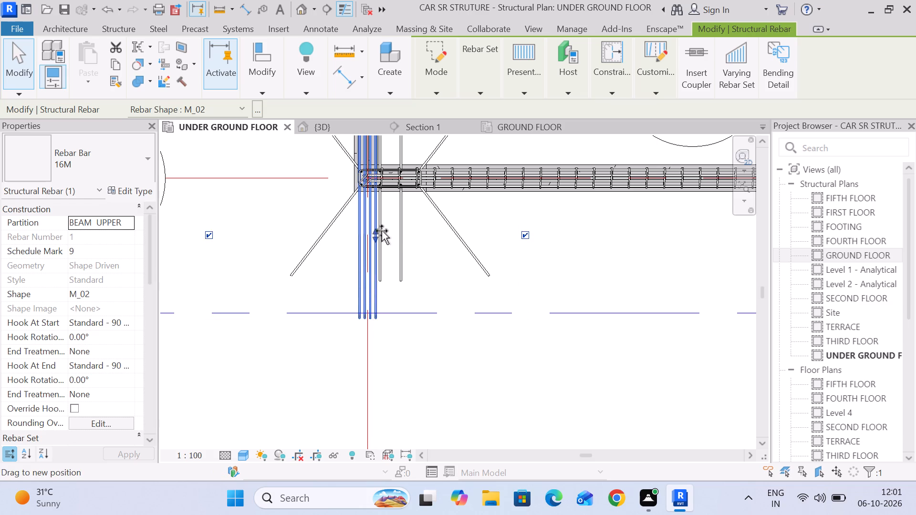
pyautogui.moveTo(382, 231); pyautogui.dragTo(382, 227)
pyautogui.scroll(8, 377, 216)
pyautogui.moveTo(377, 216); pyautogui.dragTo(404, 322, button='middle')
pyautogui.moveTo(399, 350); pyautogui.dragTo(427, 283)
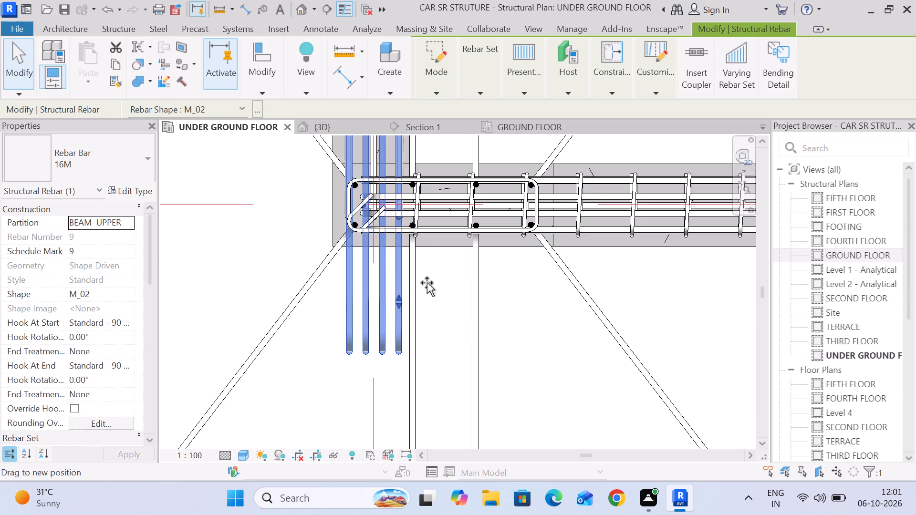
pyautogui.moveTo(427, 283); pyautogui.dragTo(430, 218)
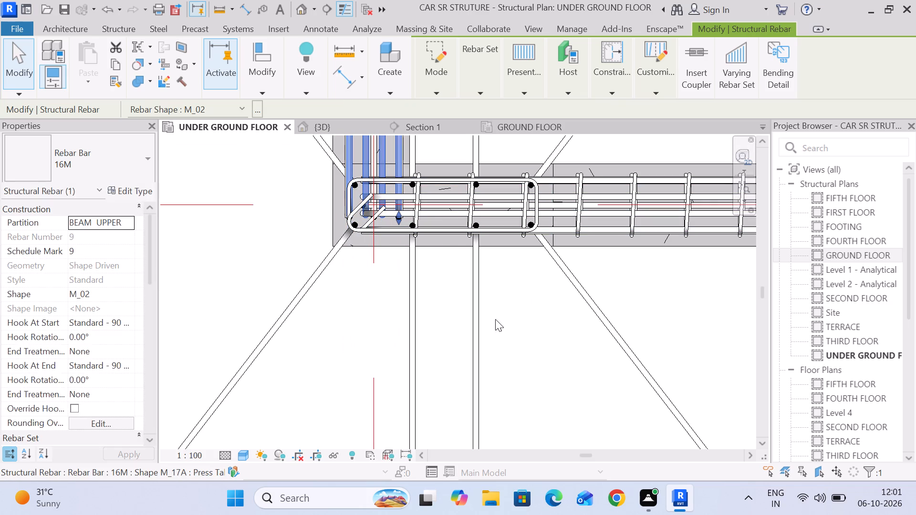
pyautogui.click(526, 309)
pyautogui.scroll(-7, 527, 309)
pyautogui.moveTo(525, 309); pyautogui.dragTo(512, 300, button='middle')
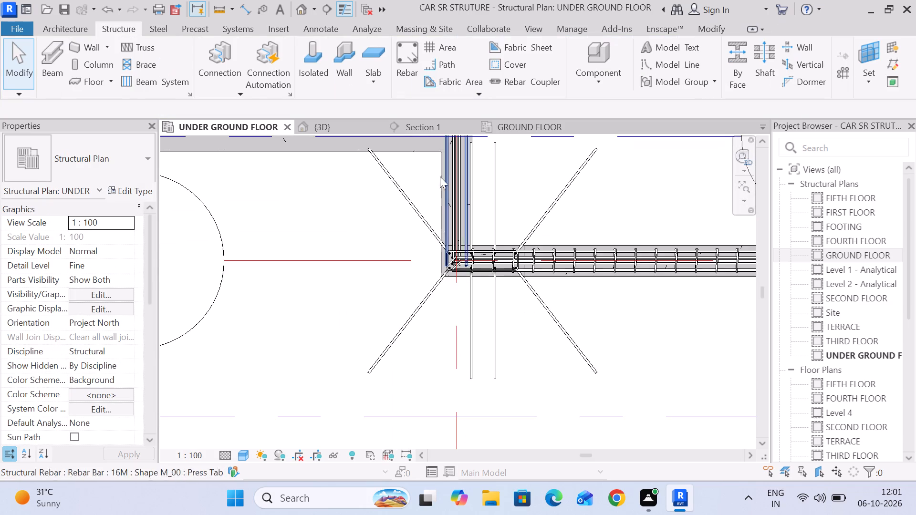
# Extend the copied beam's 10M stirrup set along grid a from near grid 5 to between grids z and y in plan.
pyautogui.click(404, 124)
pyautogui.scroll(-3, 420, 197)
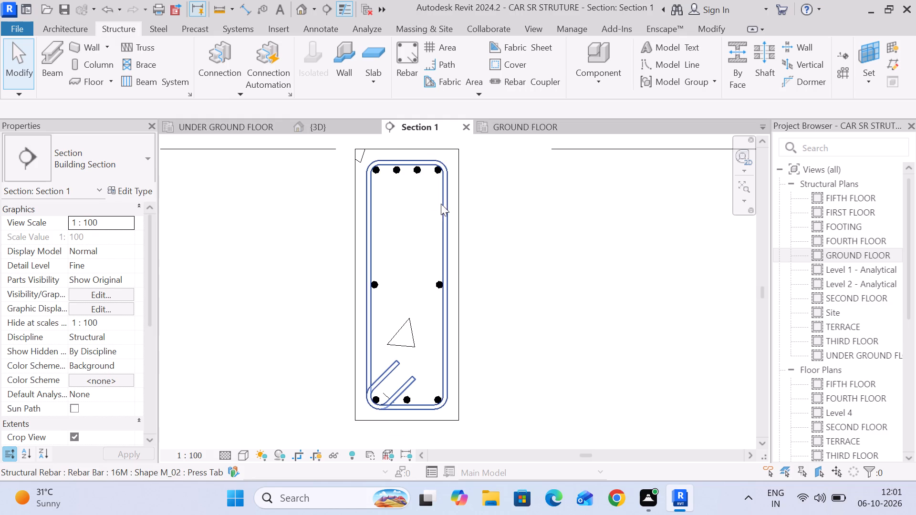
pyautogui.click(441, 204)
pyautogui.click(237, 128)
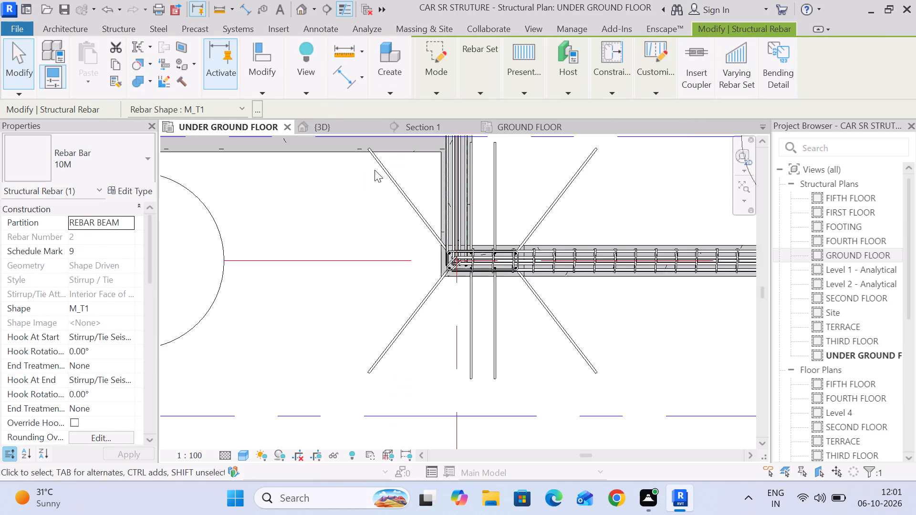
pyautogui.scroll(-5, 375, 170)
pyautogui.moveTo(479, 178); pyautogui.dragTo(480, 398, button='middle')
pyautogui.scroll(-5, 480, 346)
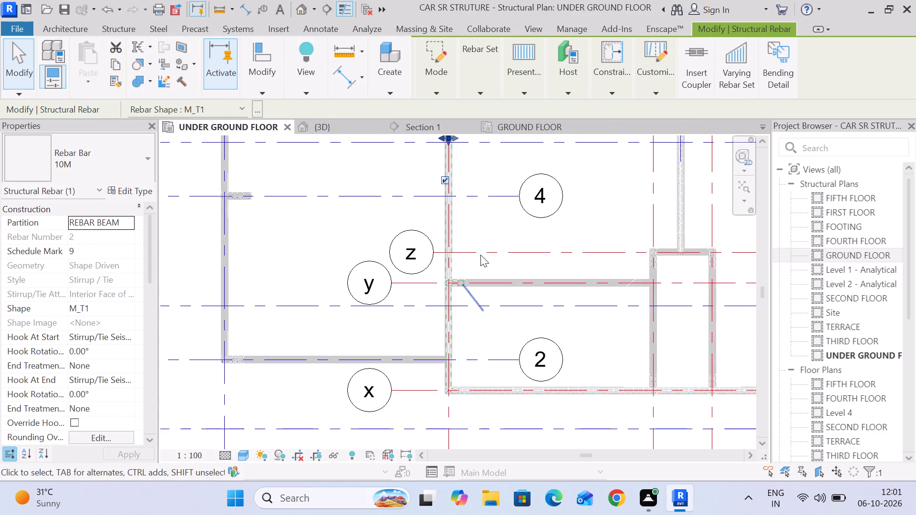
pyautogui.moveTo(473, 209); pyautogui.dragTo(468, 432, button='middle')
pyautogui.scroll(3, 461, 358)
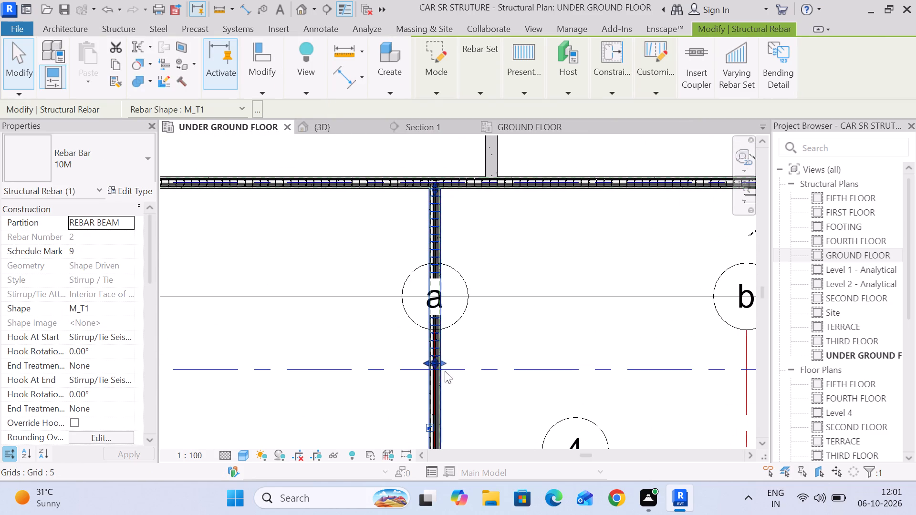
pyautogui.scroll(15, 437, 187)
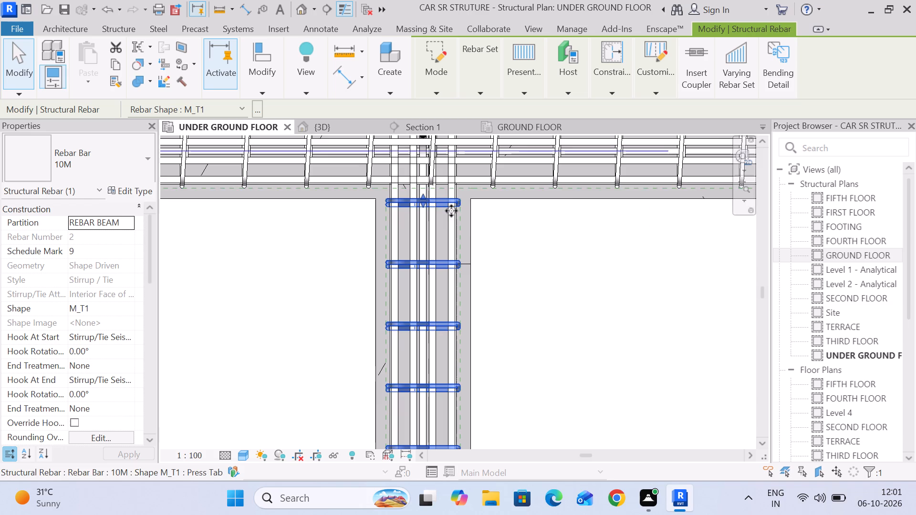
pyautogui.moveTo(452, 211); pyautogui.dragTo(441, 238, button='middle')
pyautogui.scroll(-6, 441, 239)
pyautogui.scroll(-6, 442, 286)
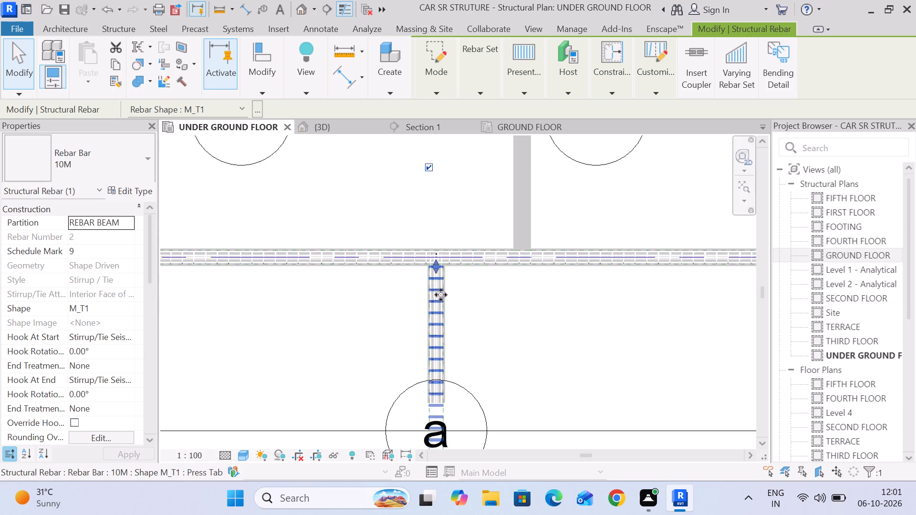
pyautogui.moveTo(497, 381); pyautogui.dragTo(463, 217, button='middle')
pyautogui.moveTo(404, 365); pyautogui.dragTo(404, 413)
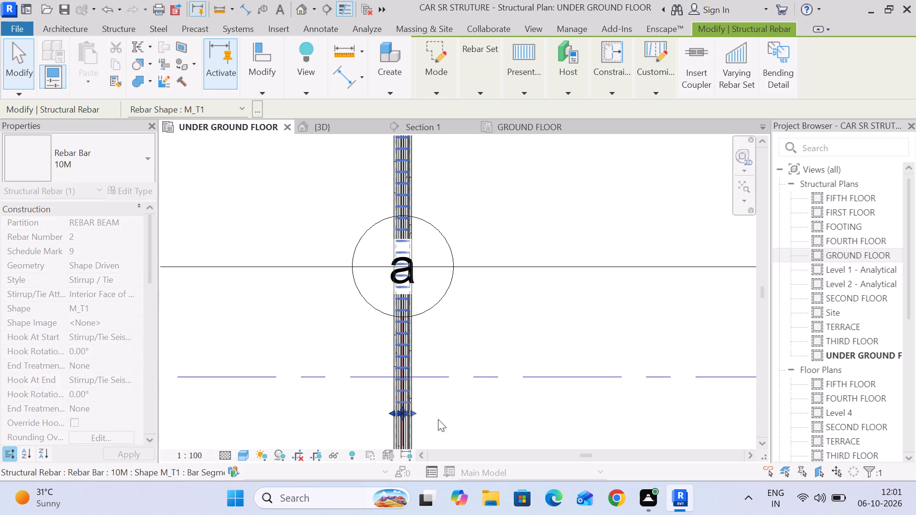
pyautogui.moveTo(484, 424); pyautogui.dragTo(494, 209, button='middle')
pyautogui.moveTo(413, 196); pyautogui.dragTo(418, 254)
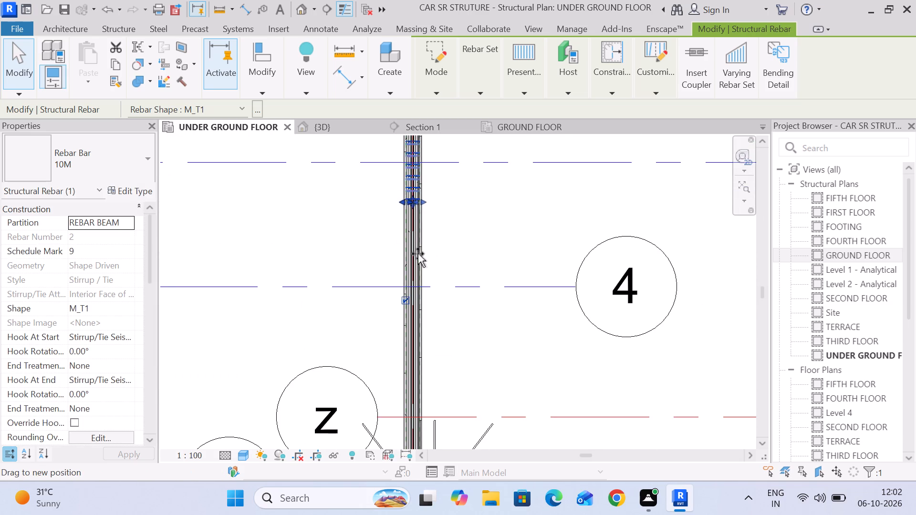
pyautogui.moveTo(418, 254); pyautogui.dragTo(437, 339)
pyautogui.moveTo(475, 384); pyautogui.dragTo(477, 165, button='middle')
pyautogui.scroll(1, 428, 177)
pyautogui.moveTo(432, 179); pyautogui.dragTo(438, 249, button='middle')
pyautogui.moveTo(416, 181); pyautogui.dragTo(418, 313)
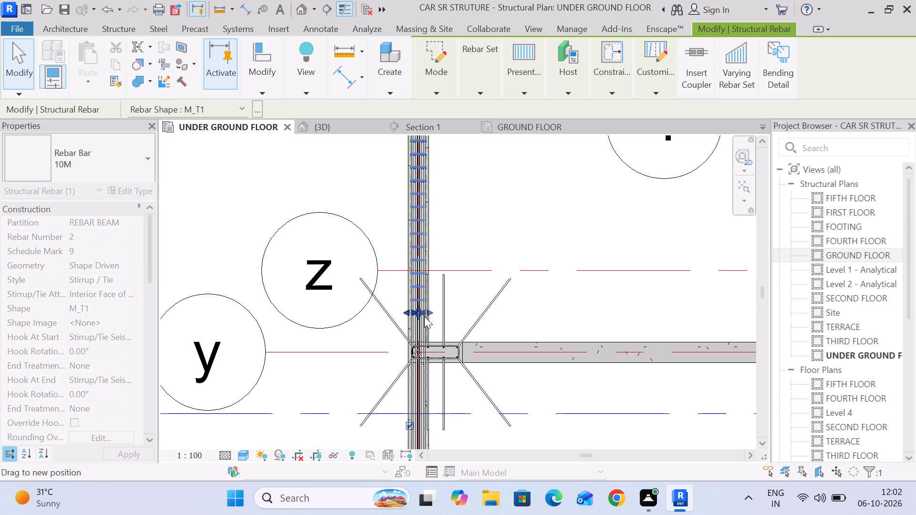
# Extend the 10M stirrup set further along grid a so the last stirrup sits just before the grid x beam.
pyautogui.moveTo(497, 396); pyautogui.dragTo(529, 260, button='middle')
pyautogui.moveTo(451, 178); pyautogui.dragTo(457, 344)
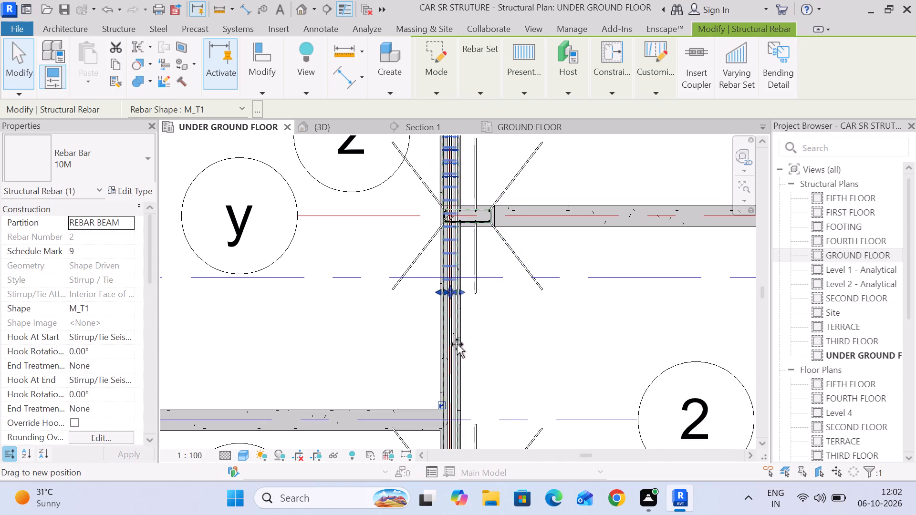
pyautogui.moveTo(457, 344); pyautogui.dragTo(458, 349)
pyautogui.moveTo(502, 391); pyautogui.dragTo(494, 234, button='middle')
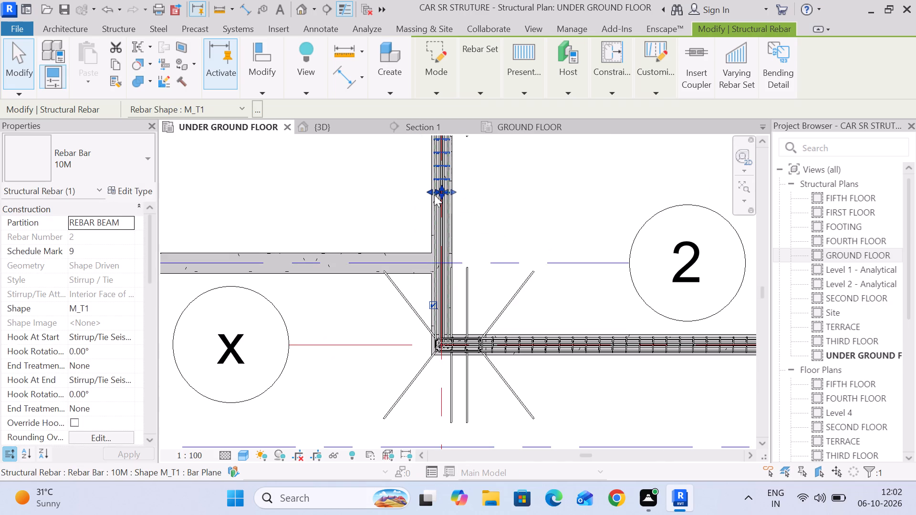
pyautogui.moveTo(440, 193); pyautogui.dragTo(444, 311)
pyautogui.scroll(2, 448, 319)
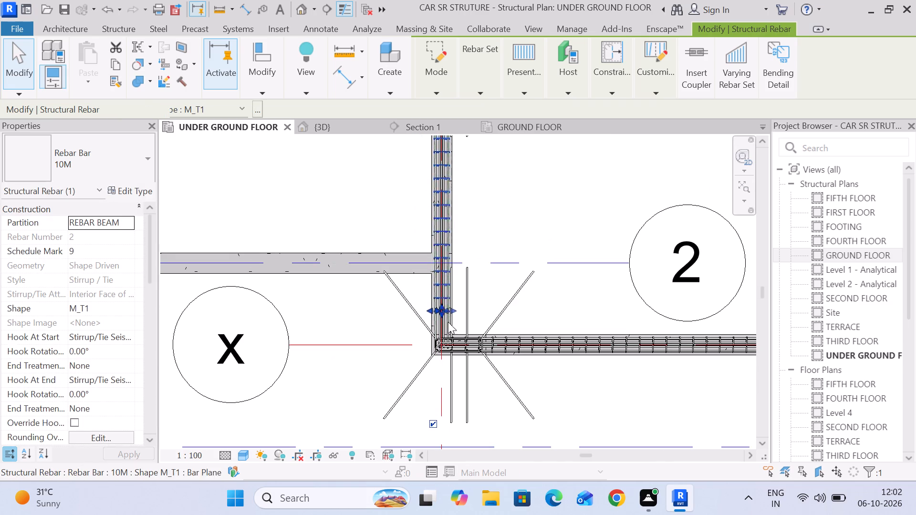
pyautogui.scroll(12, 448, 322)
pyautogui.moveTo(448, 332); pyautogui.dragTo(469, 221, button='middle')
pyautogui.moveTo(454, 196); pyautogui.dragTo(461, 222, button='middle')
pyautogui.scroll(-2, 462, 222)
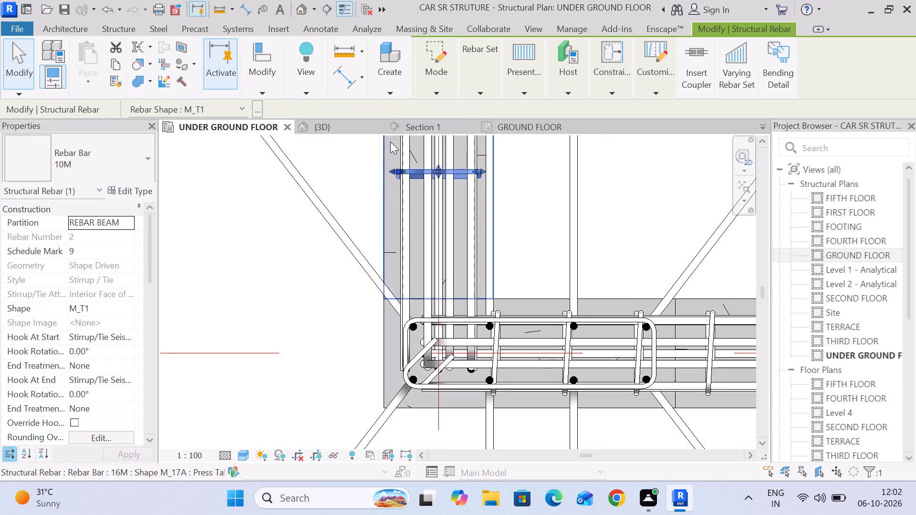
pyautogui.moveTo(440, 175); pyautogui.dragTo(485, 302)
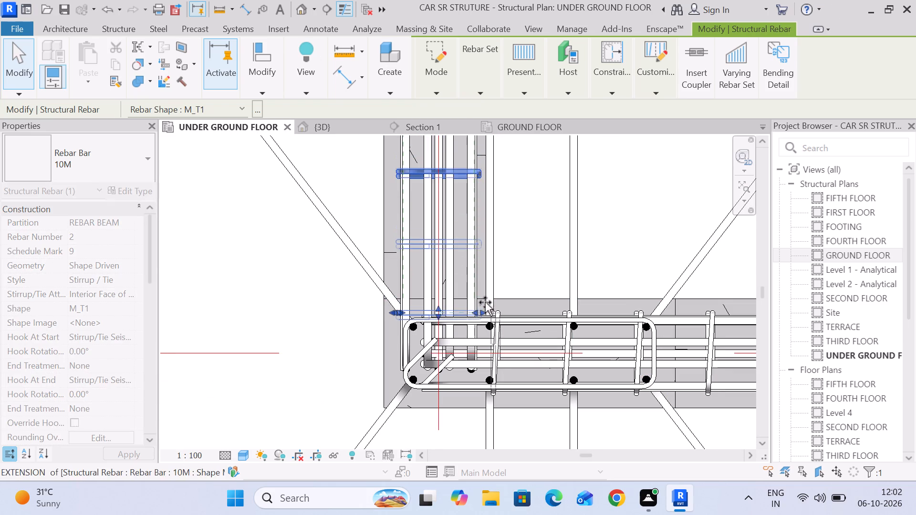
pyautogui.moveTo(485, 302); pyautogui.dragTo(486, 291)
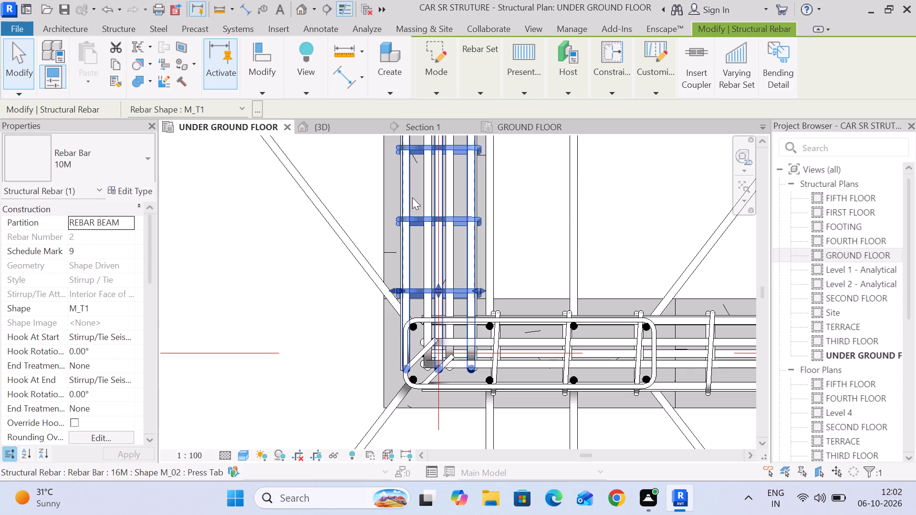
pyautogui.scroll(-4, 561, 201)
pyautogui.moveTo(556, 202); pyautogui.dragTo(422, 244, button='middle')
pyautogui.click(489, 209)
# Examine the reinforced grid a beam against the surrounding beams across the UNDER GROUND FLOOR plan.
pyautogui.scroll(-7, 489, 209)
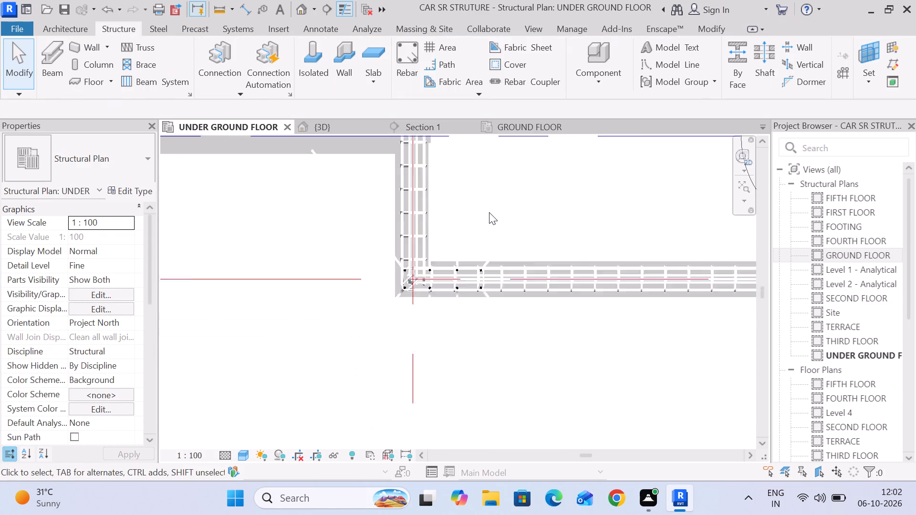
pyautogui.scroll(-5, 489, 212)
pyautogui.moveTo(489, 210); pyautogui.dragTo(491, 306, button='middle')
pyautogui.scroll(-3, 498, 238)
pyautogui.moveTo(489, 238); pyautogui.dragTo(444, 285, button='middle')
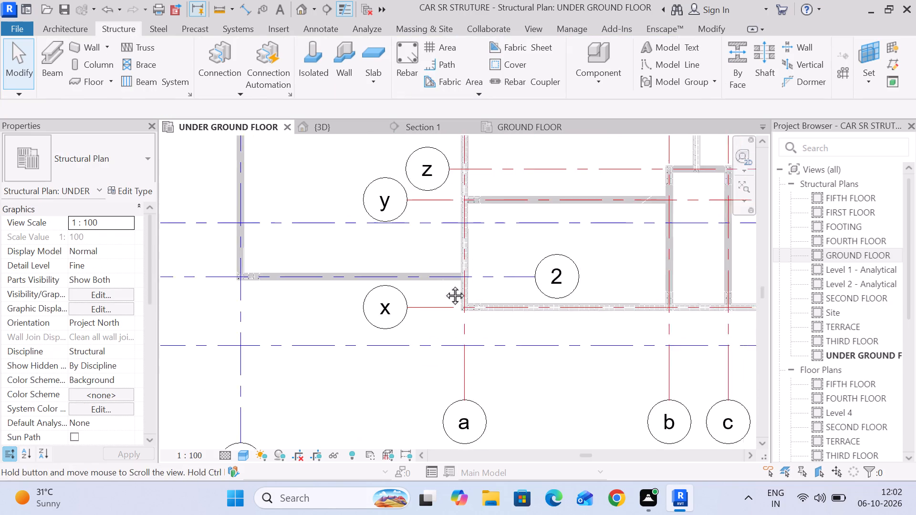
pyautogui.moveTo(444, 285); pyautogui.dragTo(435, 303, button='middle')
pyautogui.moveTo(465, 194); pyautogui.dragTo(445, 304, button='middle')
pyautogui.scroll(-5, 452, 293)
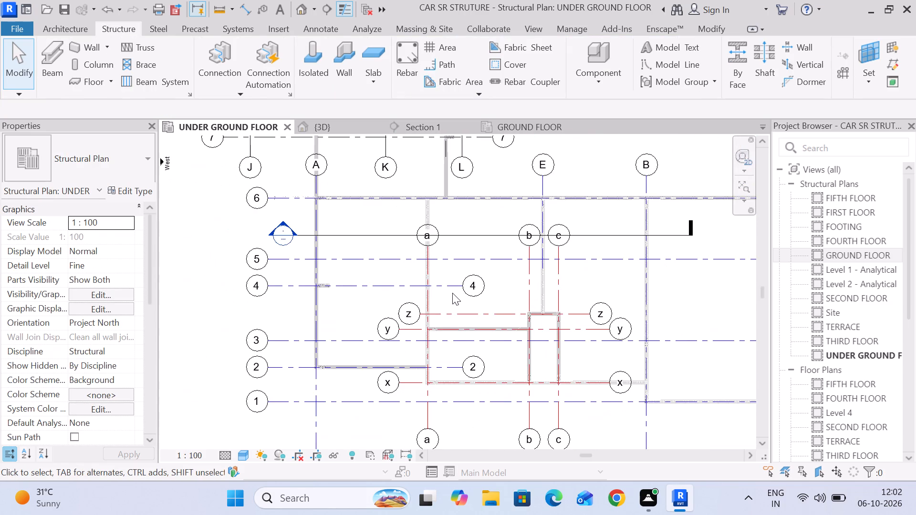
pyautogui.moveTo(452, 293); pyautogui.dragTo(453, 278, button='middle')
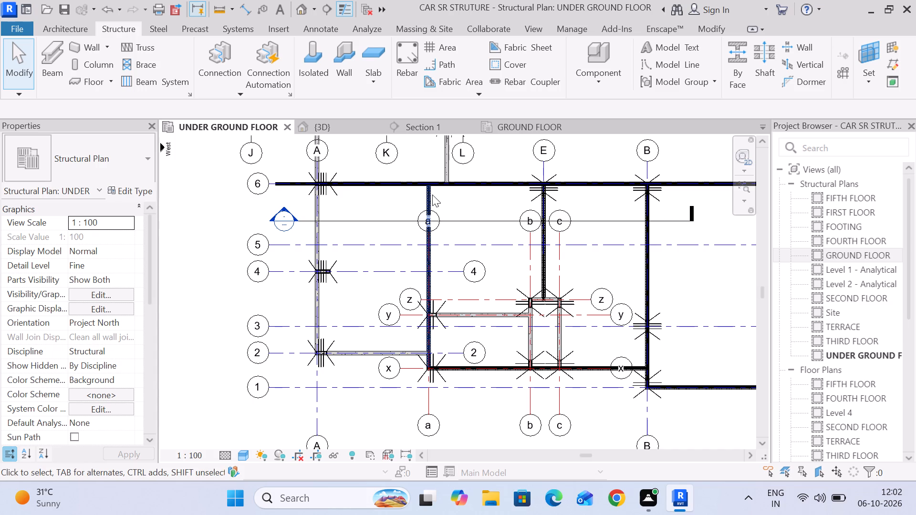
# In Section 1, copy only the structural rebar of the UNDER GROUND FLOOR grid a beam up into the GROUND FLOOR beam, with multiple copies enabled.
pyautogui.click(404, 123)
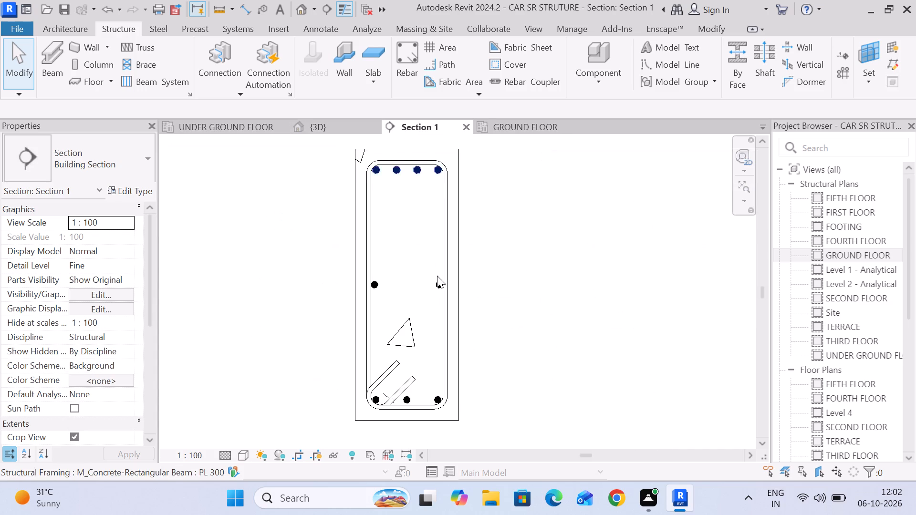
pyautogui.scroll(-18, 437, 276)
pyautogui.scroll(-6, 475, 297)
pyautogui.scroll(1, 475, 299)
pyautogui.moveTo(474, 299); pyautogui.dragTo(446, 293, button='middle')
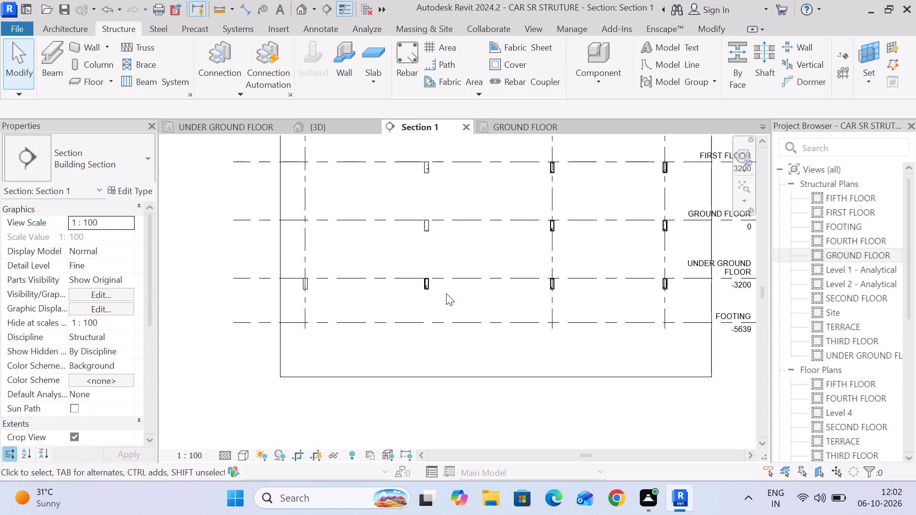
pyautogui.scroll(16, 411, 284)
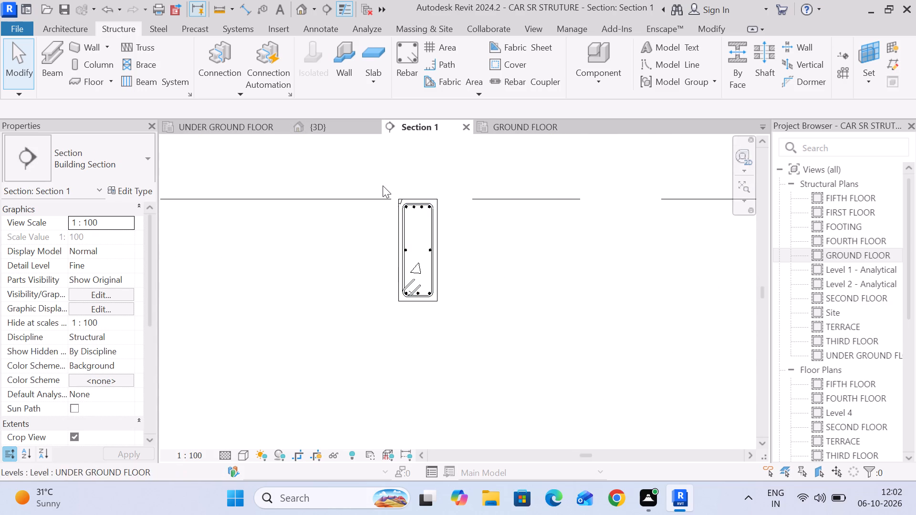
pyautogui.moveTo(383, 185); pyautogui.dragTo(447, 313)
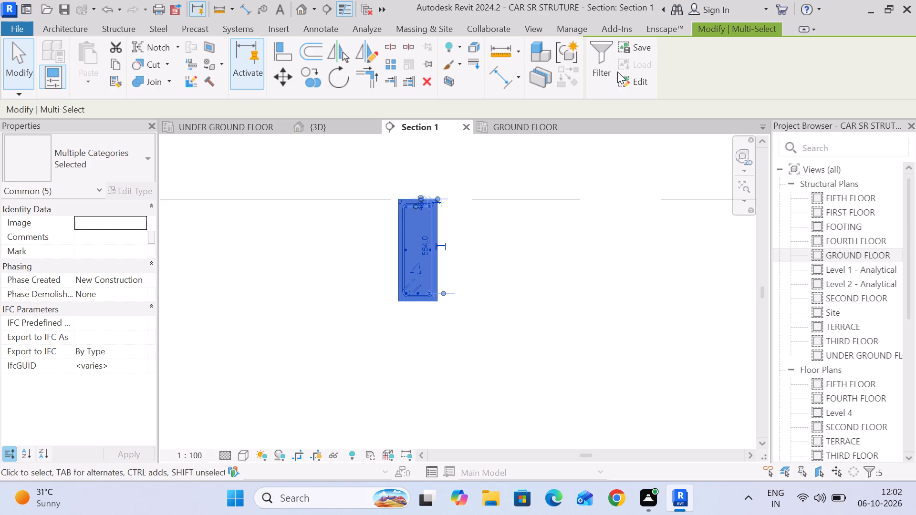
pyautogui.click(607, 70)
pyautogui.click(555, 175)
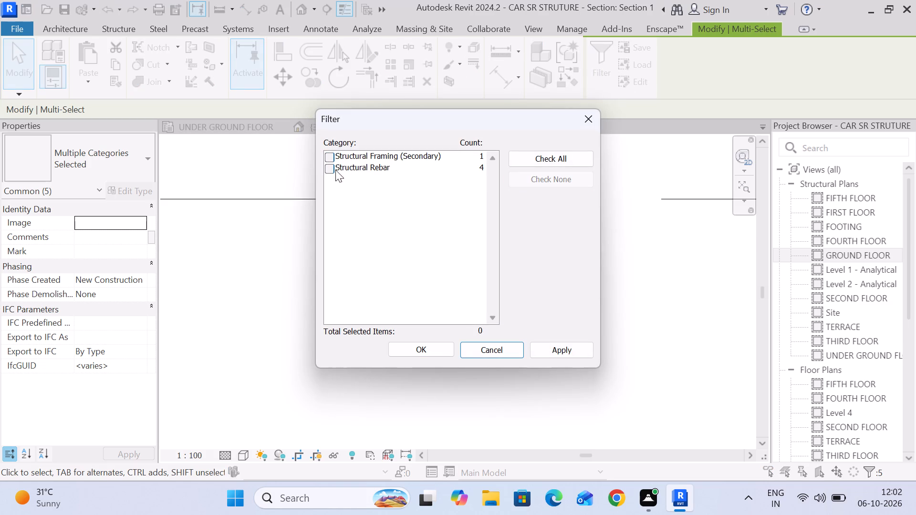
pyautogui.click(327, 170)
pyautogui.click(429, 346)
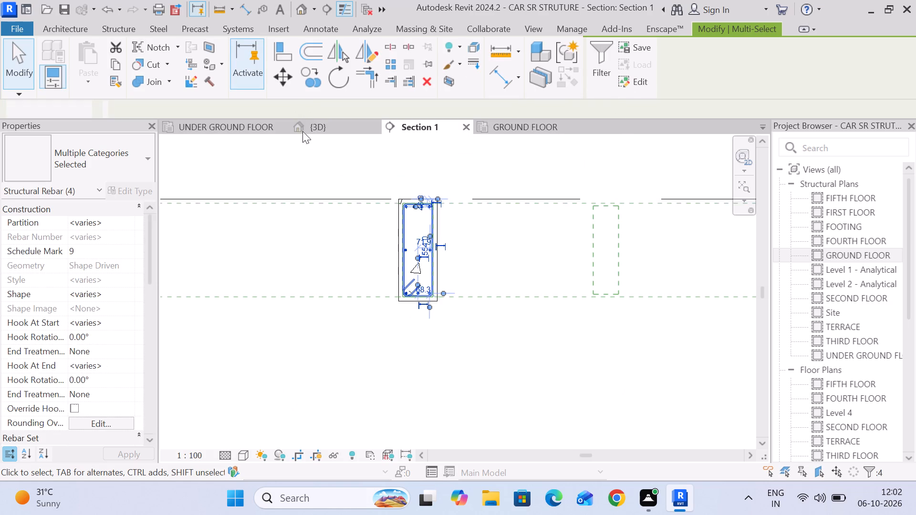
pyautogui.doubleClick(309, 90)
pyautogui.click(260, 94)
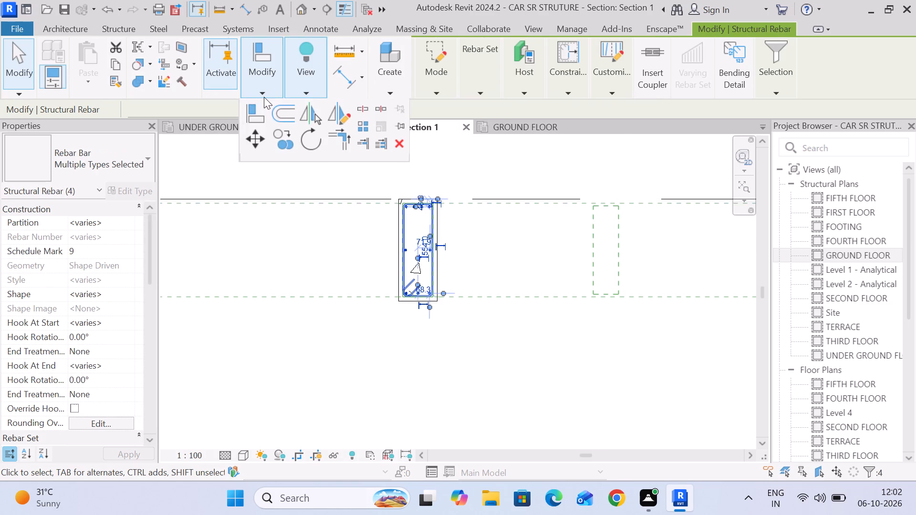
pyautogui.click(279, 147)
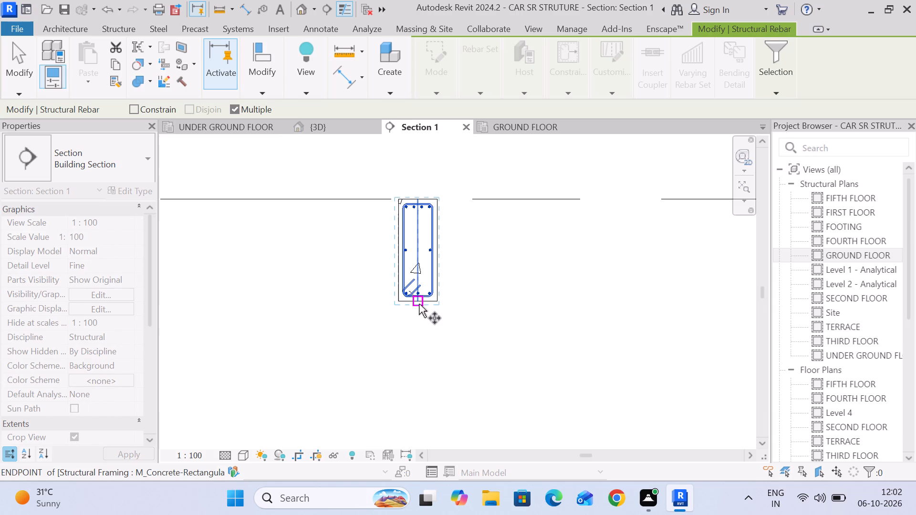
pyautogui.click(417, 301)
pyautogui.scroll(-6, 422, 218)
pyautogui.moveTo(418, 184); pyautogui.dragTo(418, 185, button='middle')
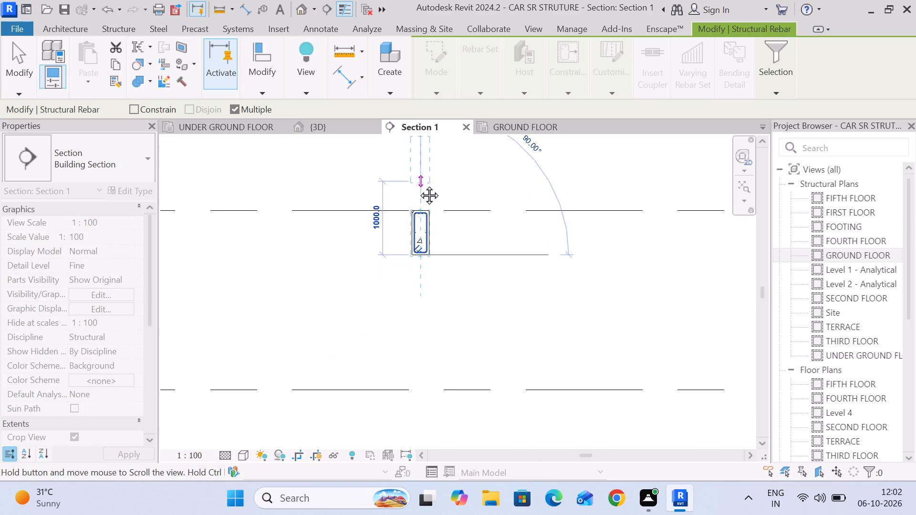
pyautogui.moveTo(418, 185); pyautogui.dragTo(406, 399, button='middle')
pyautogui.scroll(3, 399, 252)
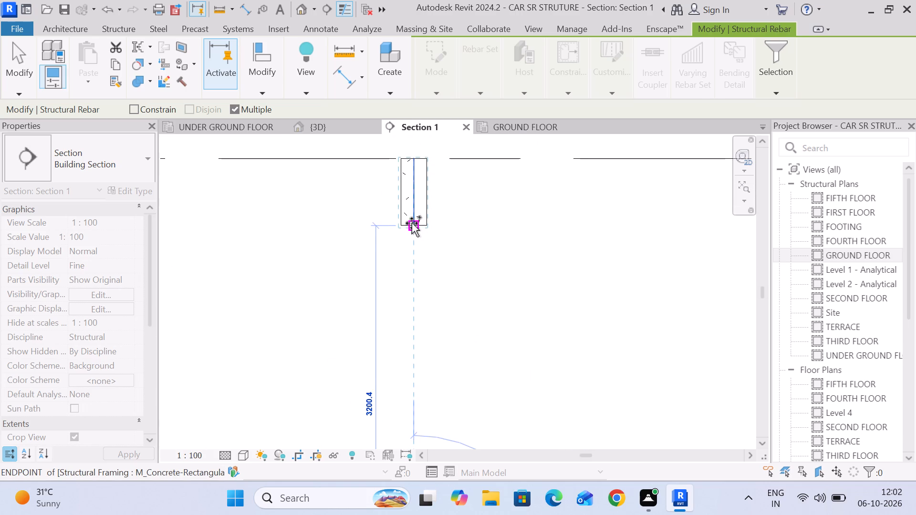
pyautogui.click(412, 223)
# Place further copies of the grid a beam rebar in the FIRST FLOOR and SECOND FLOOR beams directly above.
pyautogui.scroll(-3, 417, 213)
pyautogui.moveTo(418, 217); pyautogui.dragTo(424, 448, button='middle')
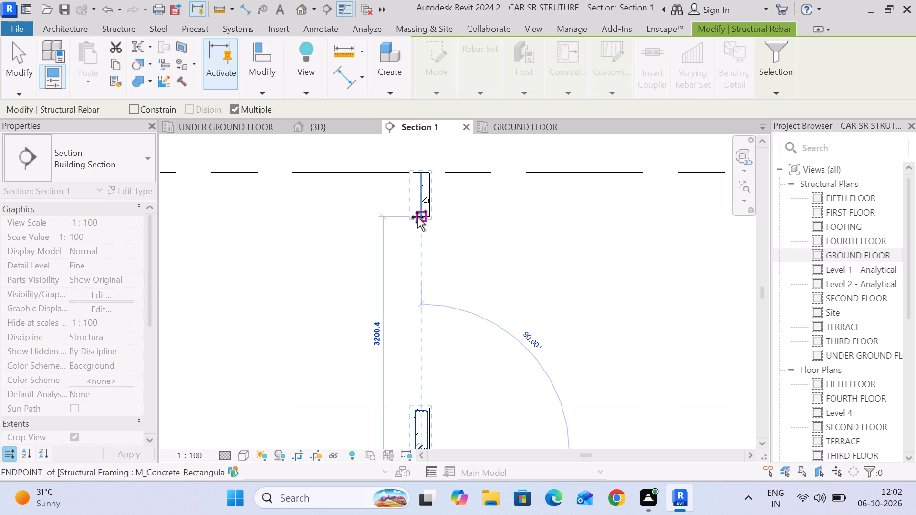
pyautogui.scroll(4, 419, 217)
pyautogui.click(422, 216)
pyautogui.scroll(-6, 427, 214)
pyautogui.moveTo(424, 228); pyautogui.dragTo(432, 327, button='middle')
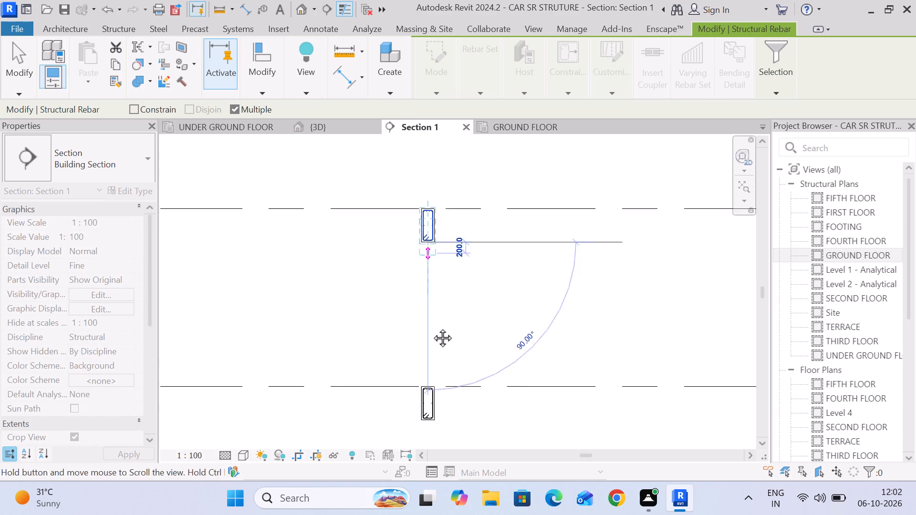
pyautogui.moveTo(432, 327); pyautogui.dragTo(432, 429, button='middle')
pyautogui.scroll(4, 427, 250)
pyautogui.click(436, 234)
# Place copies of the same rebar in the THIRD FLOOR and FOURTH FLOOR beams, aligned to each beam's bottom midpoint.
pyautogui.scroll(-3, 458, 195)
pyautogui.moveTo(458, 203); pyautogui.dragTo(442, 498, button='middle')
pyautogui.scroll(6, 427, 317)
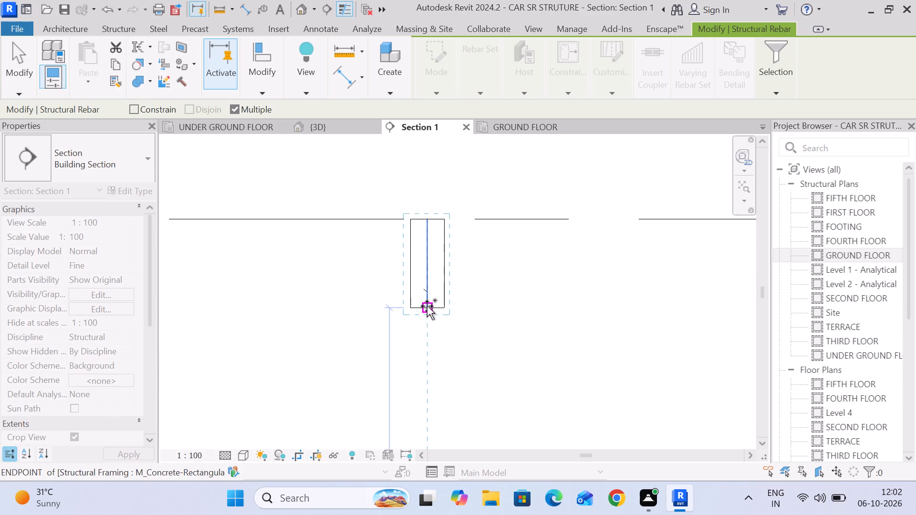
pyautogui.click(427, 306)
pyautogui.scroll(-5, 427, 307)
pyautogui.moveTo(442, 237); pyautogui.dragTo(440, 476, button='middle')
pyautogui.scroll(4, 424, 334)
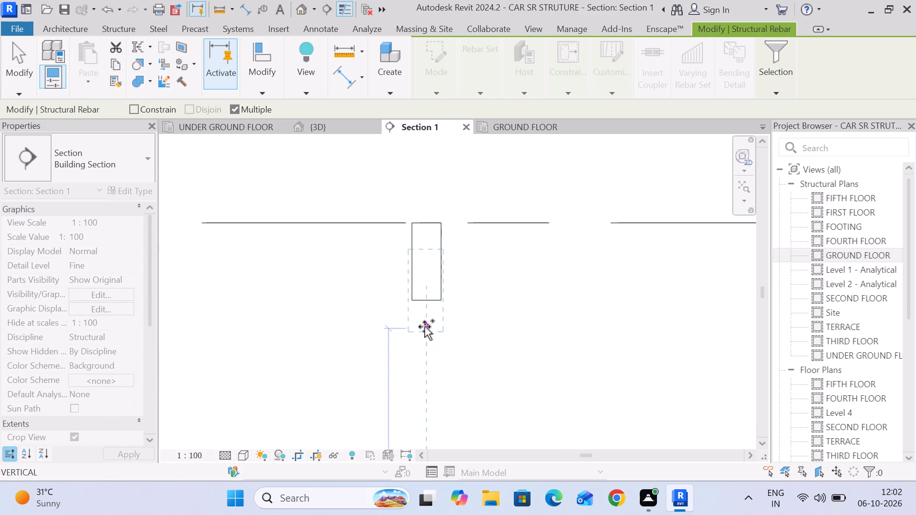
pyautogui.click(426, 299)
# Place the last copy of the rebar in the FIFTH FLOOR beam and finish the multiple copy.
pyautogui.scroll(-4, 432, 252)
pyautogui.moveTo(431, 257); pyautogui.dragTo(448, 460, button='middle')
pyautogui.scroll(2, 443, 251)
pyautogui.click(446, 245)
pyautogui.scroll(-4, 462, 235)
pyautogui.moveTo(462, 238); pyautogui.dragTo(463, 500, button='middle')
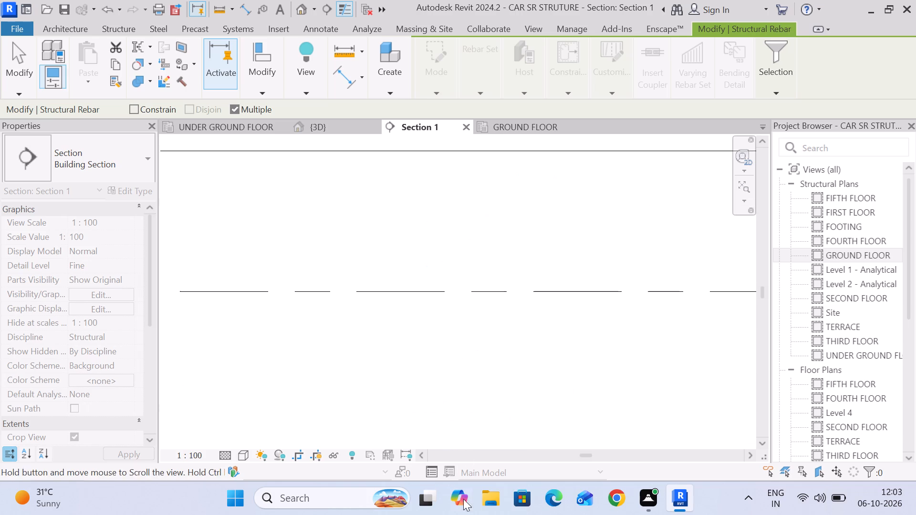
pyautogui.scroll(-5, 461, 268)
pyautogui.moveTo(493, 381); pyautogui.dragTo(499, 261, button='middle')
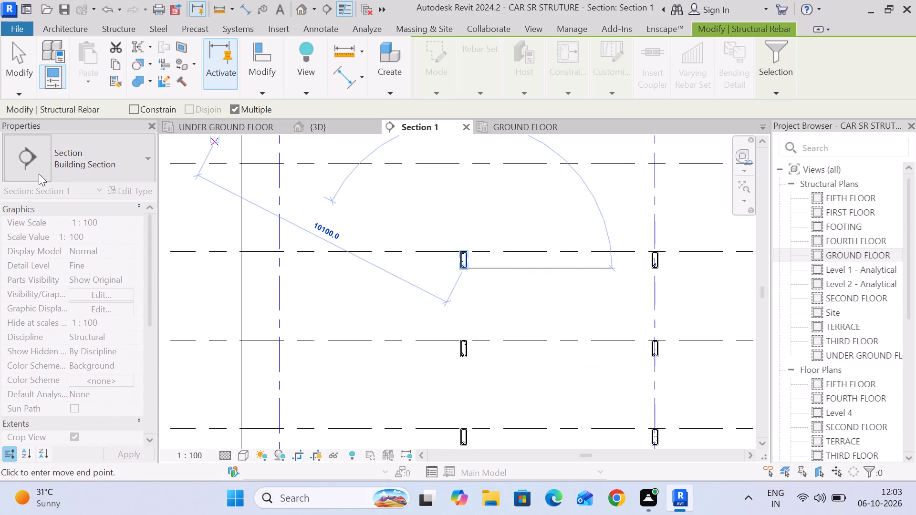
pyautogui.click(13, 63)
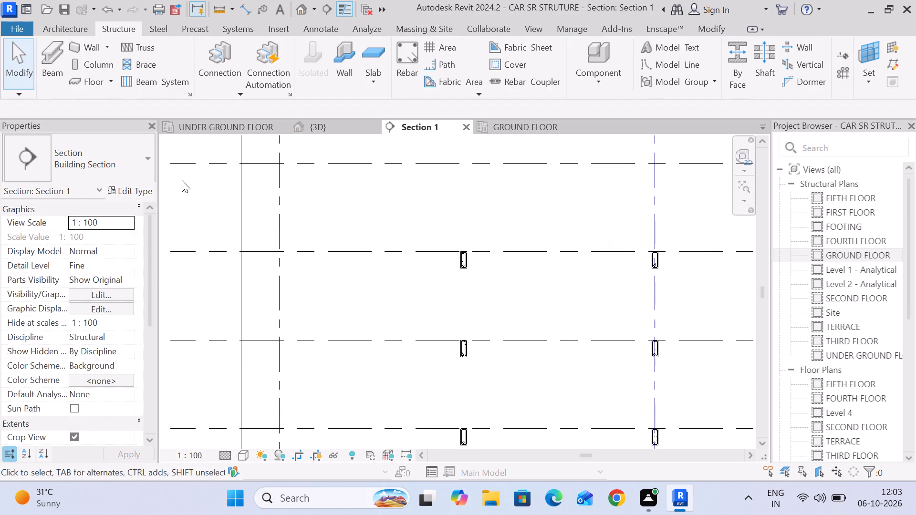
# Examine the beam rebar at every level in Section 1 and the remaining beams around grid A in the UNDER GROUND FLOOR plan.
pyautogui.scroll(-5, 502, 284)
pyautogui.moveTo(489, 334); pyautogui.dragTo(465, 246, button='middle')
pyautogui.scroll(-3, 456, 246)
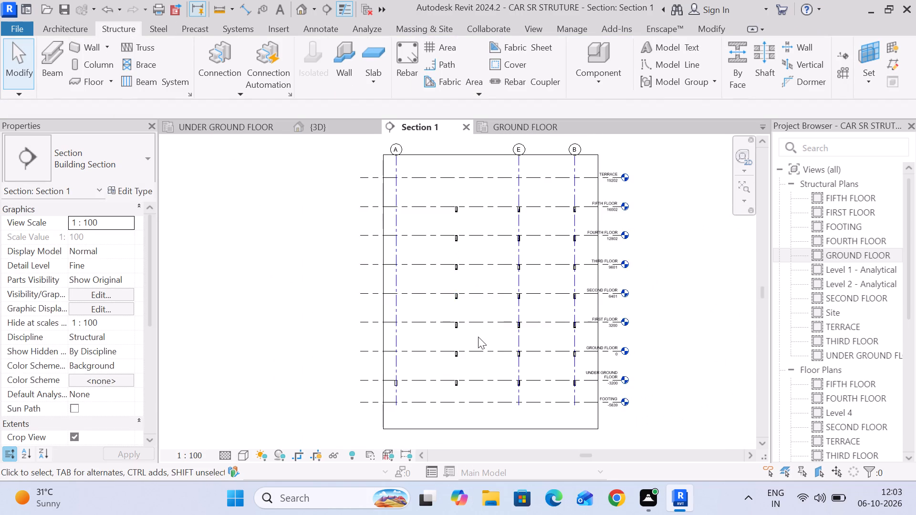
pyautogui.moveTo(478, 337); pyautogui.dragTo(466, 242, button='middle')
pyautogui.scroll(5, 461, 269)
pyautogui.scroll(3, 478, 320)
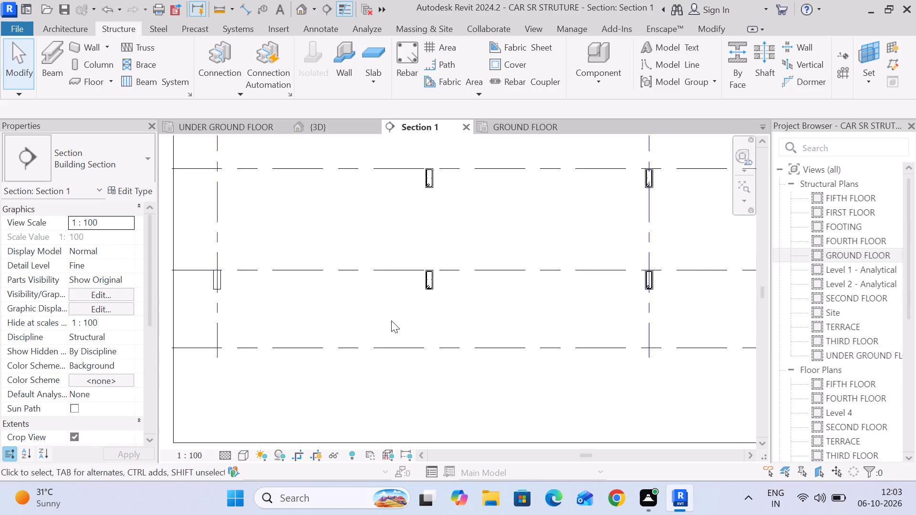
pyautogui.scroll(2, 391, 320)
pyautogui.moveTo(486, 311); pyautogui.dragTo(427, 259, button='middle')
pyautogui.scroll(-5, 407, 263)
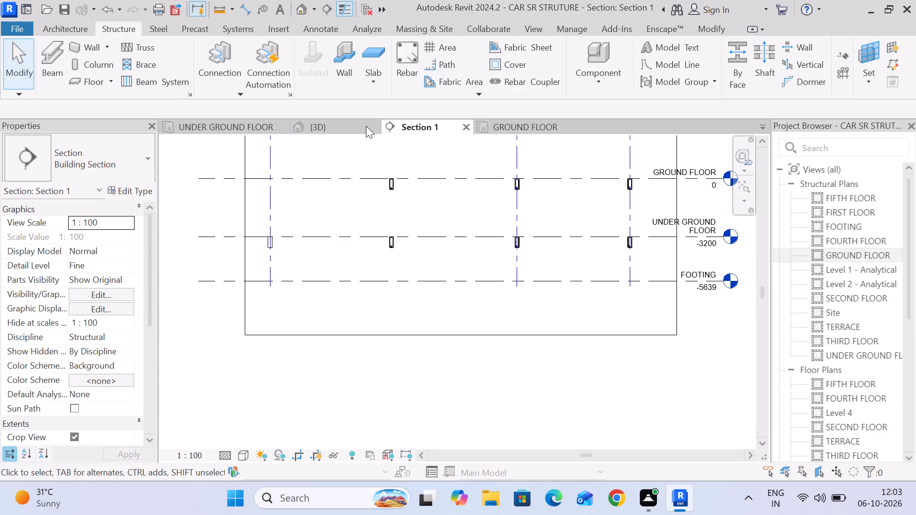
pyautogui.click(221, 129)
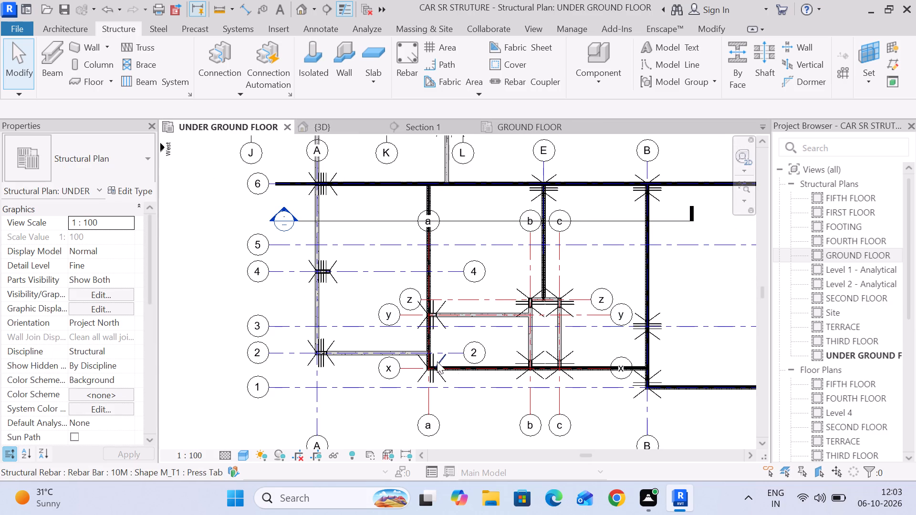
pyautogui.scroll(1, 378, 325)
pyautogui.moveTo(378, 325); pyautogui.dragTo(388, 287, button='middle')
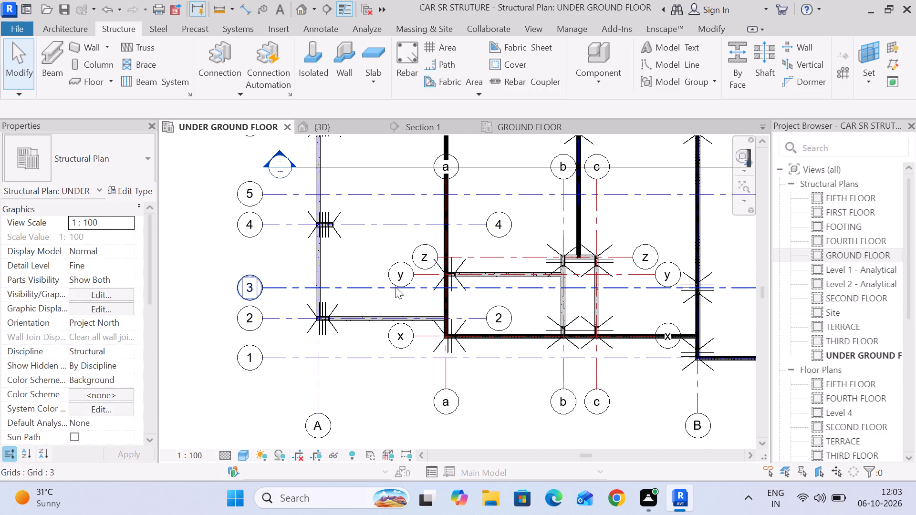
pyautogui.scroll(-2, 453, 315)
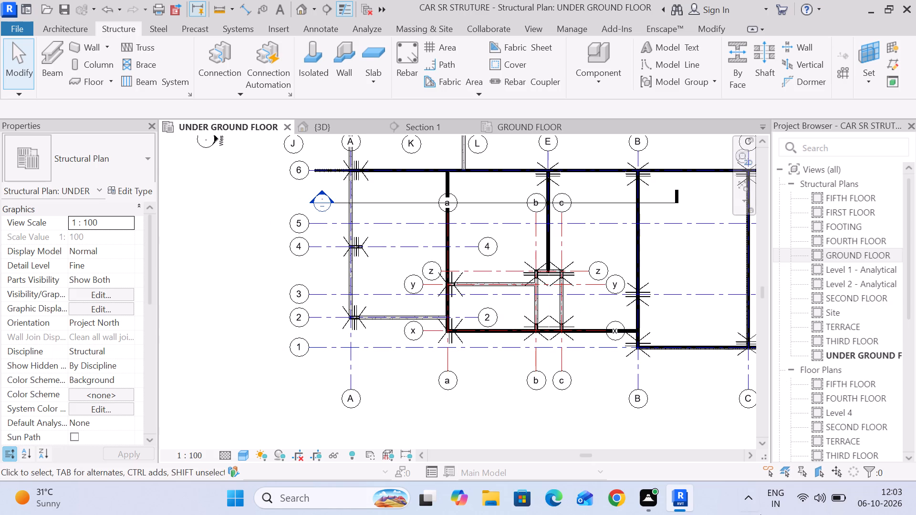
# In Section 1, copy only the structural rebar of the UNDER GROUND FLOOR grid a beam into the grid A beam, matching the bottom midpoints.
pyautogui.click(411, 126)
pyautogui.scroll(5, 388, 249)
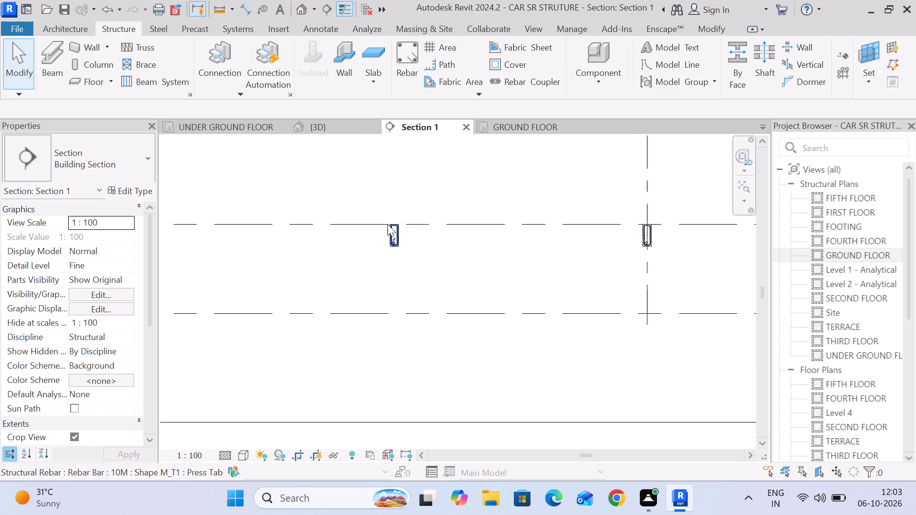
pyautogui.moveTo(380, 199); pyautogui.dragTo(408, 257)
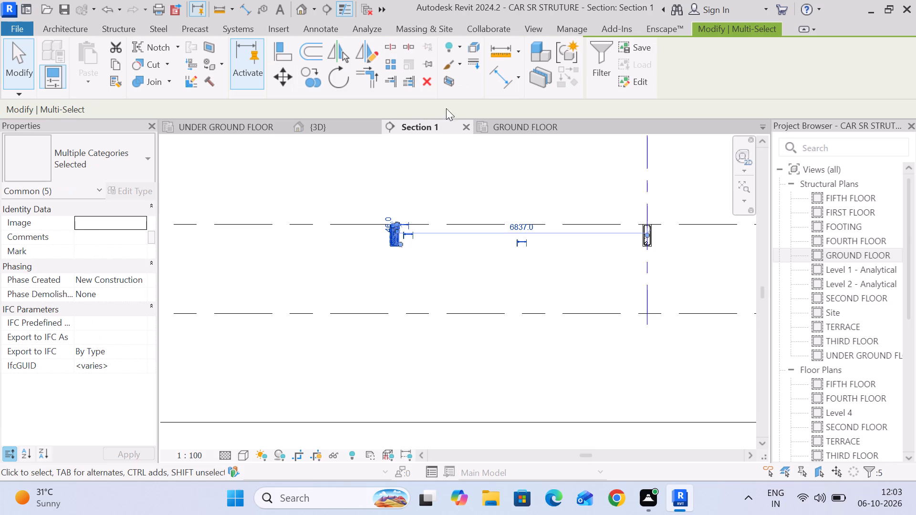
pyautogui.click(594, 60)
pyautogui.click(563, 177)
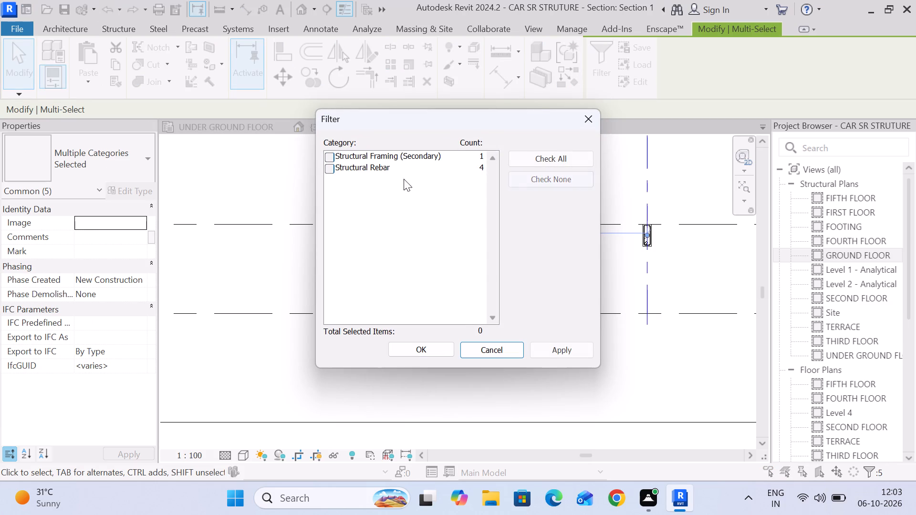
pyautogui.click(324, 169)
pyautogui.click(421, 348)
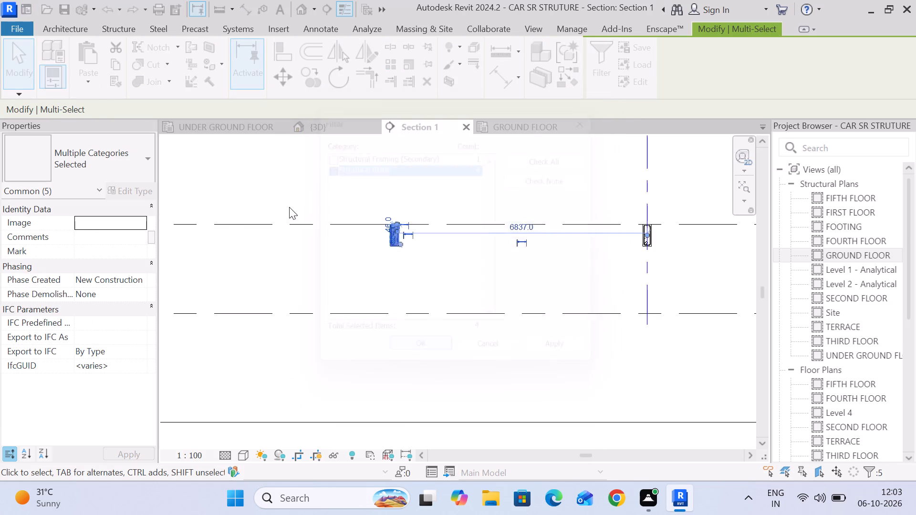
pyautogui.click(316, 86)
pyautogui.click(256, 83)
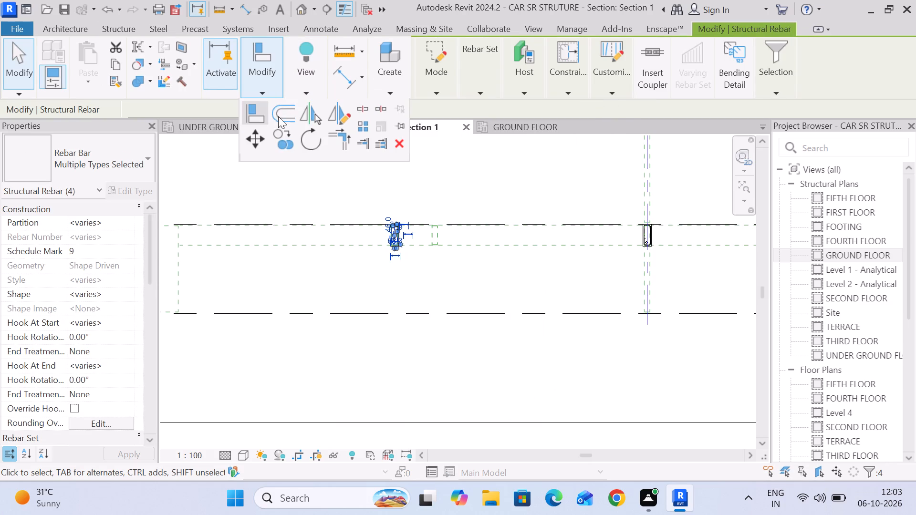
pyautogui.click(283, 137)
pyautogui.scroll(13, 397, 253)
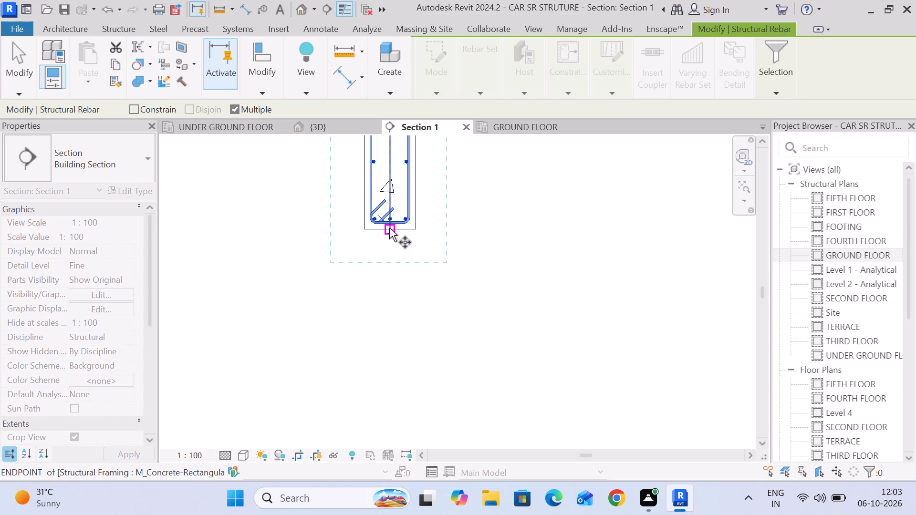
pyautogui.click(389, 228)
pyautogui.scroll(-10, 242, 251)
pyautogui.moveTo(236, 287); pyautogui.dragTo(482, 329, button='middle')
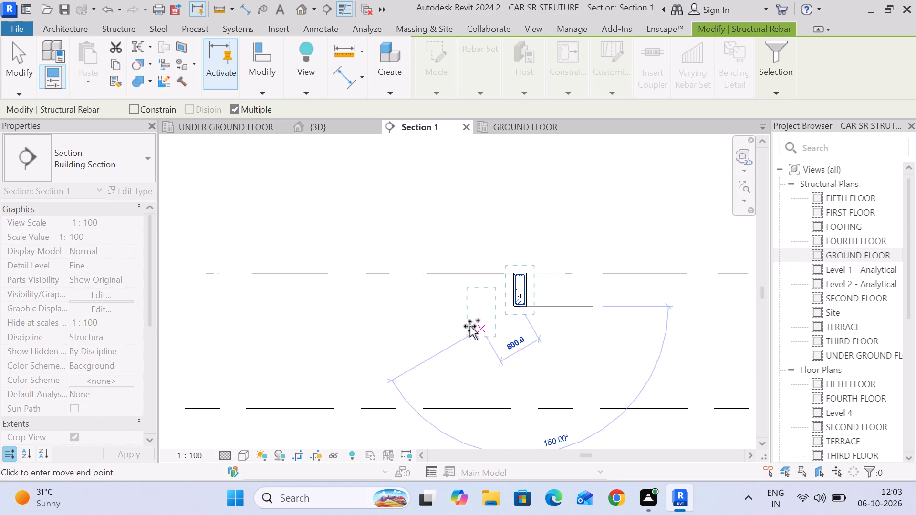
pyautogui.moveTo(293, 319); pyautogui.dragTo(564, 319, button='middle')
pyautogui.scroll(5, 438, 316)
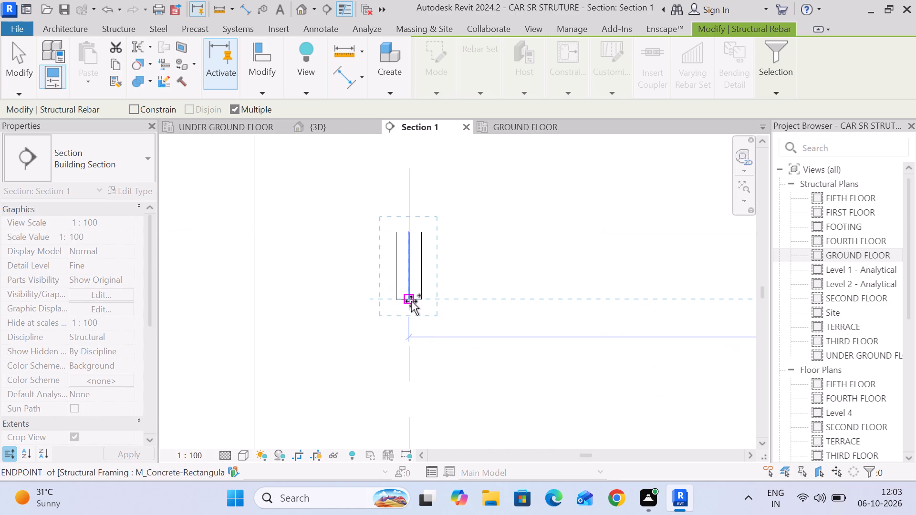
pyautogui.click(411, 301)
pyautogui.click(24, 72)
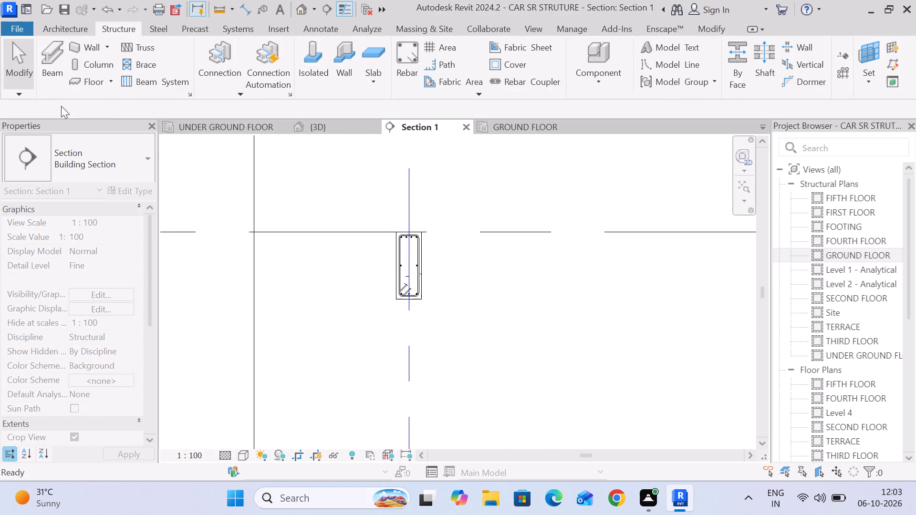
pyautogui.scroll(-4, 324, 237)
pyautogui.moveTo(421, 261); pyautogui.dragTo(341, 254, button='middle')
# Shorten the copied bottom bars of the UNDER GROUND FLOOR grid A beam so they end inside the column at grid 2.
pyautogui.click(210, 123)
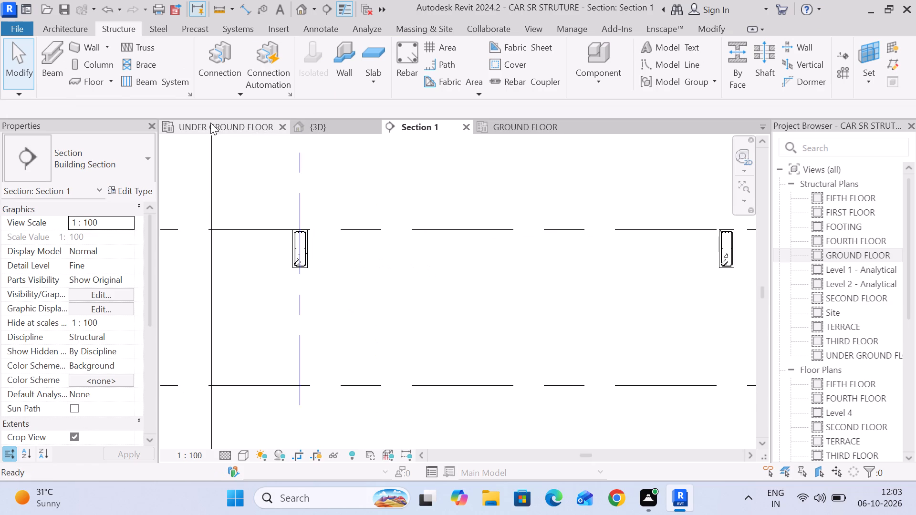
pyautogui.scroll(6, 349, 328)
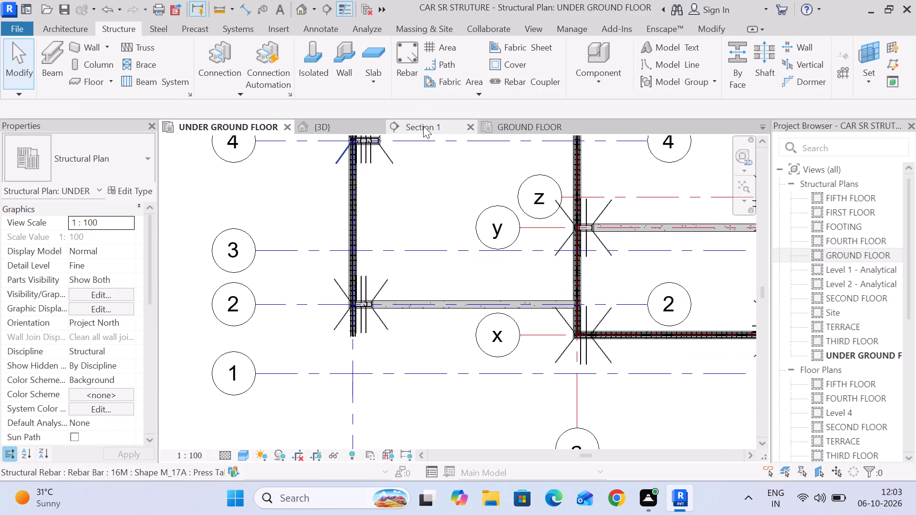
pyautogui.click(423, 126)
pyautogui.scroll(20, 319, 273)
pyautogui.scroll(3, 319, 273)
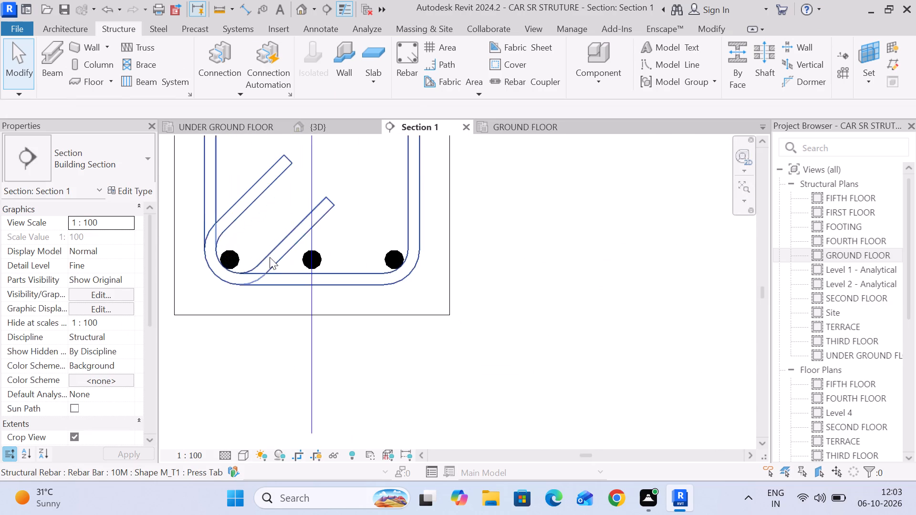
pyautogui.click(337, 263)
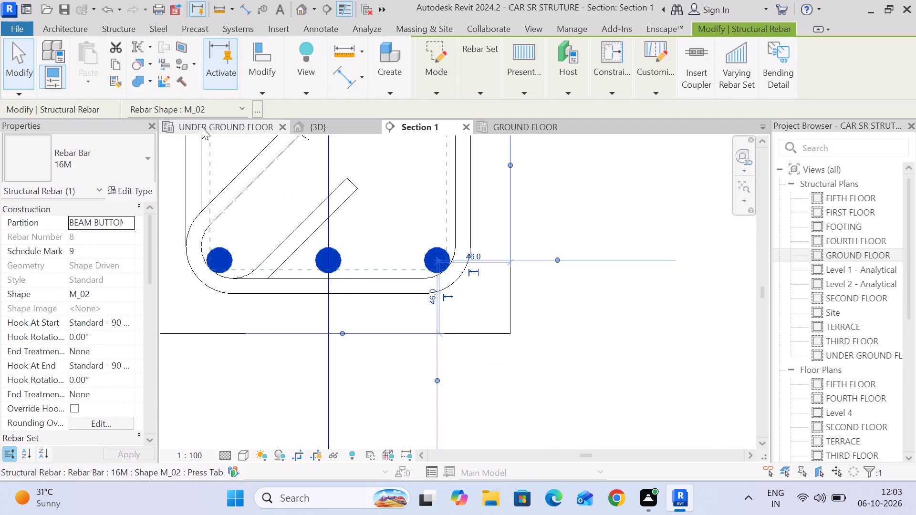
pyautogui.click(202, 127)
pyautogui.scroll(-2, 261, 206)
pyautogui.scroll(12, 333, 317)
pyautogui.scroll(1, 330, 275)
pyautogui.moveTo(330, 275); pyautogui.dragTo(345, 373, button='middle')
pyautogui.moveTo(329, 370); pyautogui.dragTo(344, 266)
pyautogui.scroll(5, 331, 258)
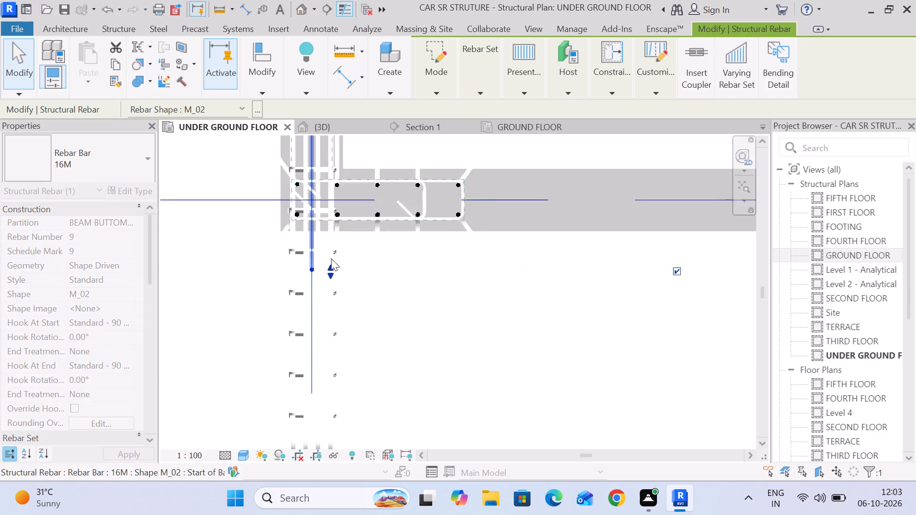
pyautogui.scroll(2, 331, 258)
pyautogui.moveTo(331, 263); pyautogui.dragTo(343, 372, button='middle')
pyautogui.moveTo(342, 384); pyautogui.dragTo(358, 303)
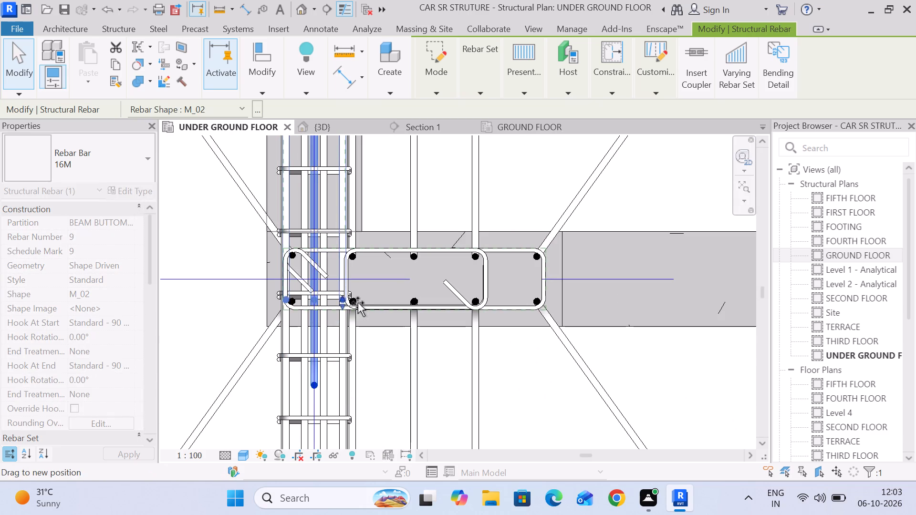
pyautogui.moveTo(358, 303); pyautogui.dragTo(360, 296)
pyautogui.scroll(-20, 362, 299)
pyautogui.scroll(-1, 362, 299)
pyautogui.moveTo(366, 232); pyautogui.dragTo(366, 442, button='middle')
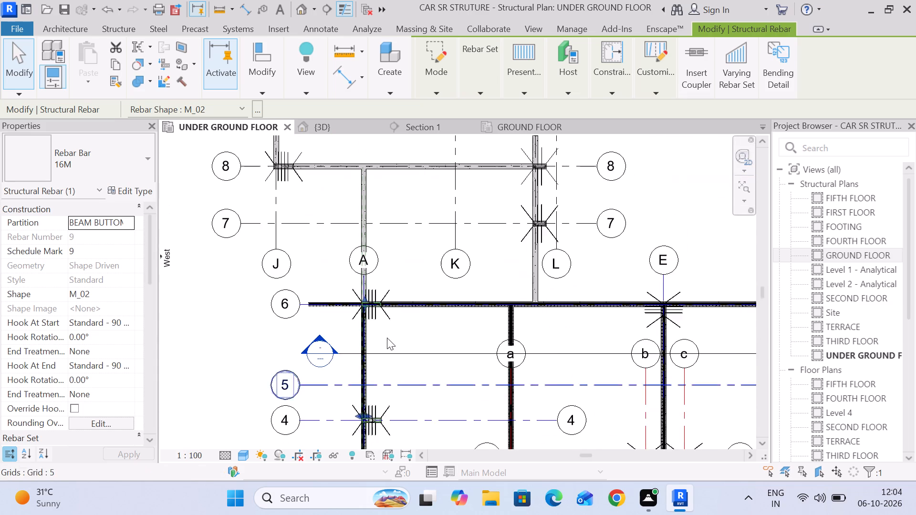
pyautogui.scroll(18, 385, 313)
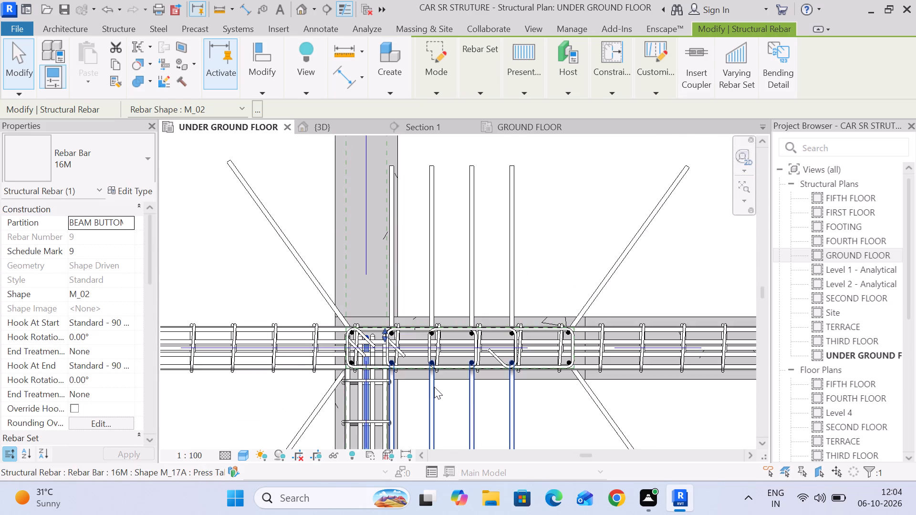
pyautogui.scroll(-6, 434, 387)
pyautogui.moveTo(431, 386); pyautogui.dragTo(361, 213, button='middle')
pyautogui.scroll(-11, 390, 283)
pyautogui.moveTo(417, 303); pyautogui.dragTo(382, 214, button='middle')
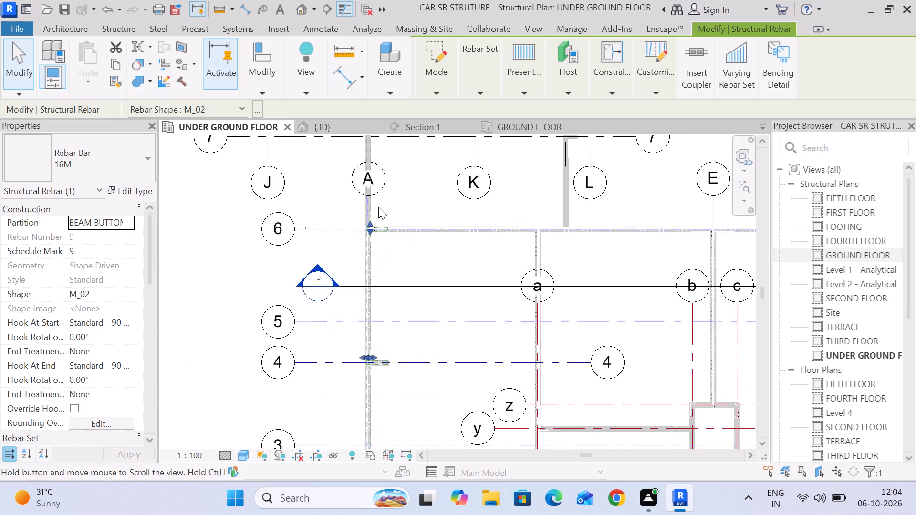
# Select the grid A beam's middle side bars in Section 1 and shorten them in plan to end inside the grid 2 column.
pyautogui.click(430, 124)
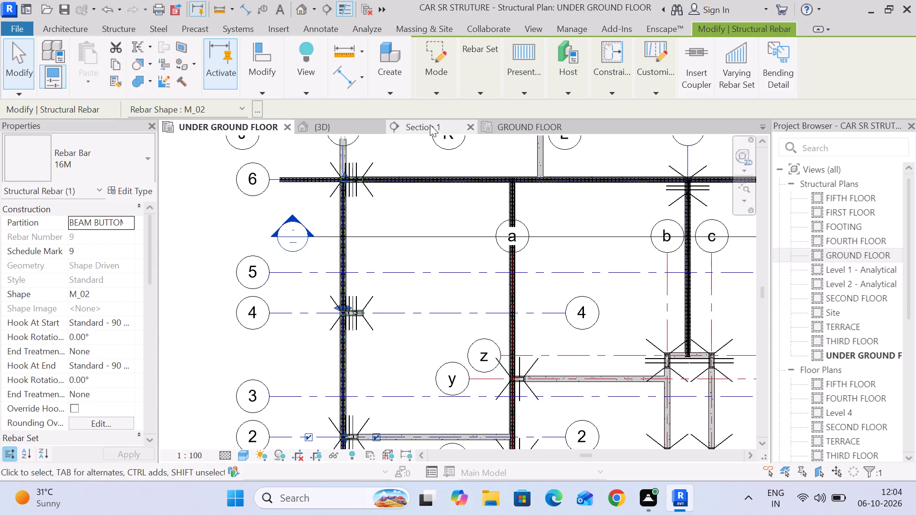
pyautogui.scroll(-6, 360, 261)
pyautogui.moveTo(372, 248); pyautogui.dragTo(374, 374, button='middle')
pyautogui.scroll(4, 465, 309)
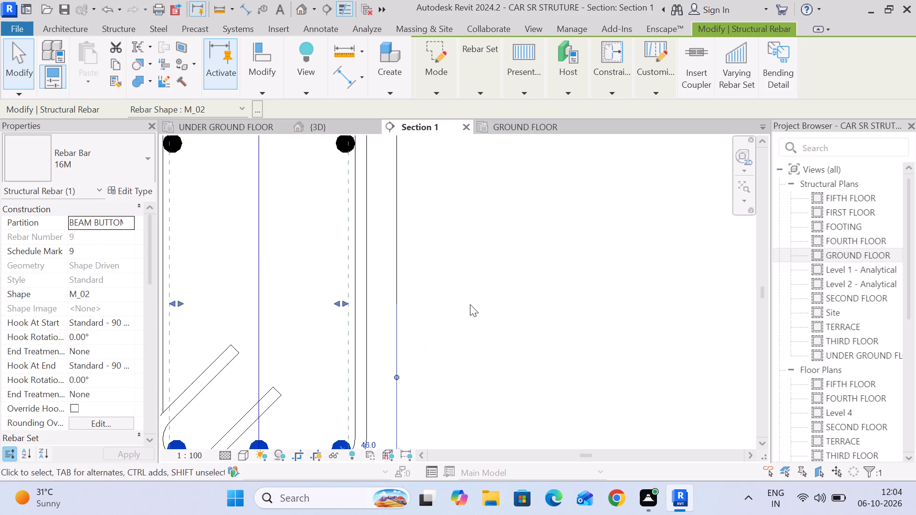
pyautogui.click(467, 290)
pyautogui.scroll(-4, 447, 195)
pyautogui.moveTo(445, 192); pyautogui.dragTo(468, 297, button='middle')
pyautogui.scroll(11, 396, 263)
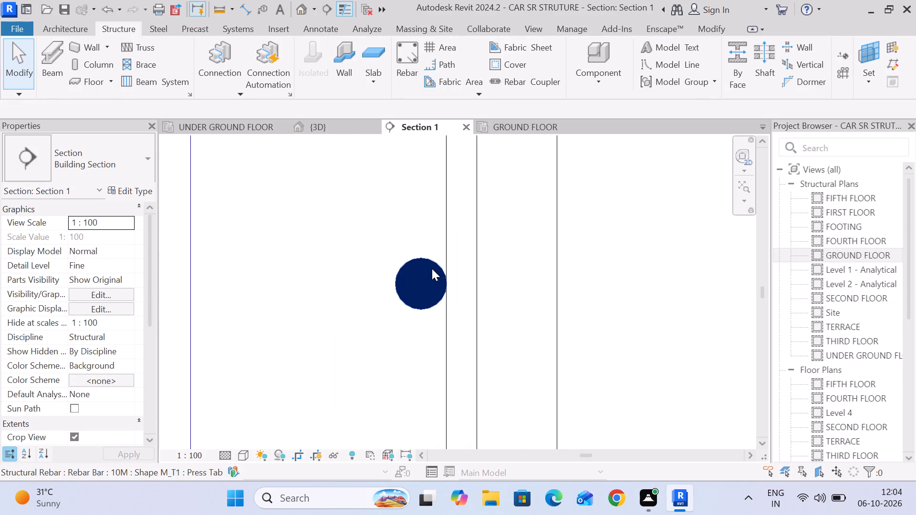
pyautogui.click(431, 268)
pyautogui.scroll(-7, 431, 268)
pyautogui.scroll(-5, 516, 238)
pyautogui.moveTo(532, 270); pyautogui.dragTo(507, 220, button='middle')
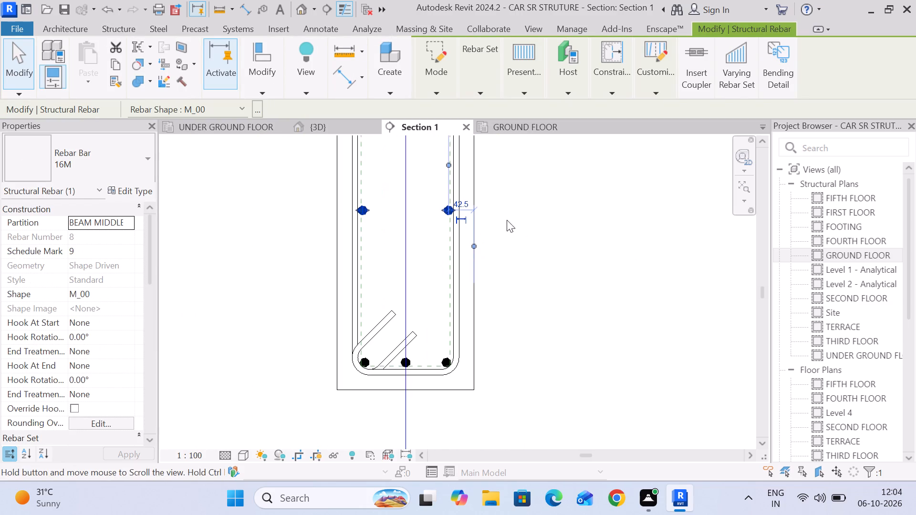
pyautogui.moveTo(507, 220); pyautogui.dragTo(508, 224, button='middle')
pyautogui.click(229, 127)
pyautogui.scroll(-4, 384, 263)
pyautogui.moveTo(385, 355); pyautogui.dragTo(367, 250, button='middle')
pyautogui.scroll(11, 331, 277)
pyautogui.moveTo(359, 267); pyautogui.dragTo(368, 212)
pyautogui.scroll(13, 368, 211)
pyautogui.moveTo(362, 201); pyautogui.dragTo(359, 295, button='middle')
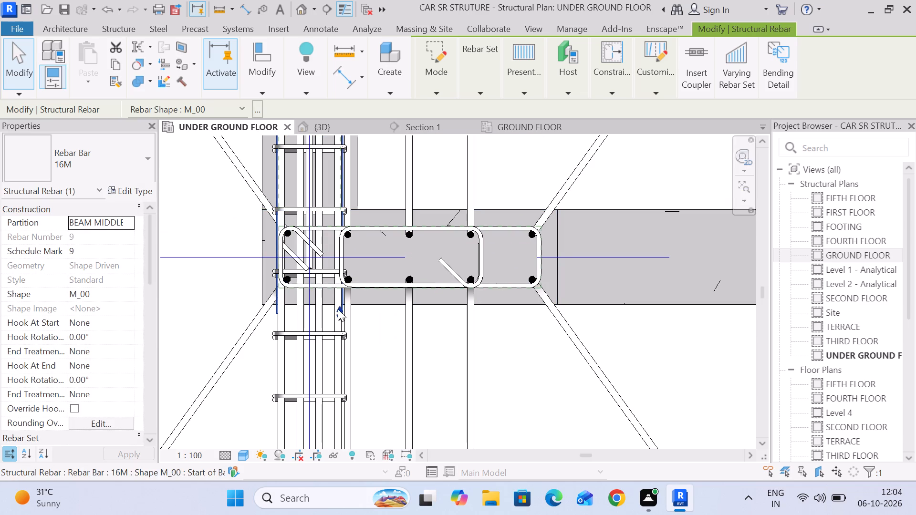
pyautogui.moveTo(342, 309); pyautogui.dragTo(343, 272)
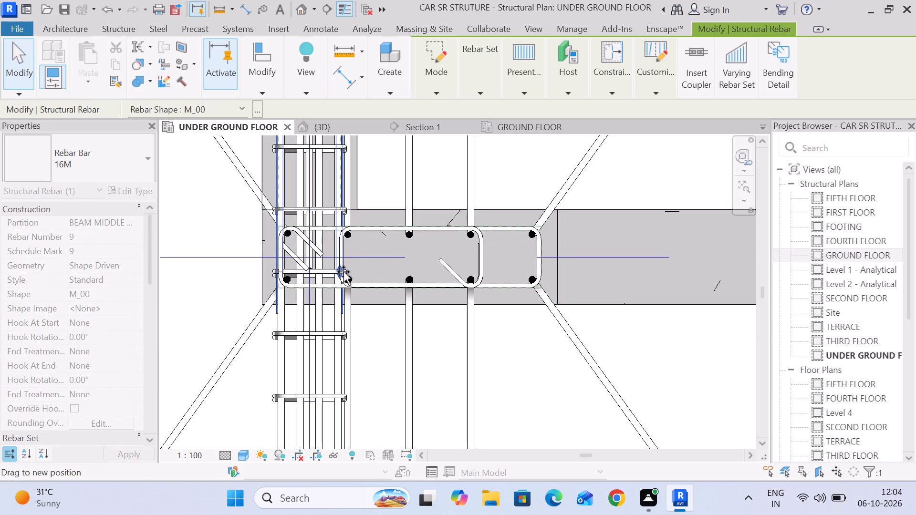
pyautogui.moveTo(343, 272); pyautogui.dragTo(343, 270)
pyautogui.scroll(-13, 358, 268)
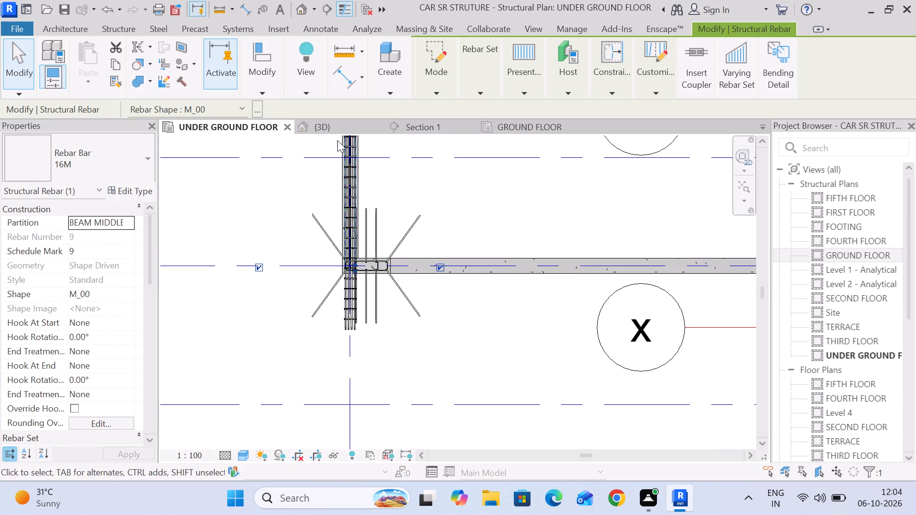
# Select the grid A beam's upper bars in Section 1 and shorten them in plan to end inside the grid 2 column.
pyautogui.click(427, 129)
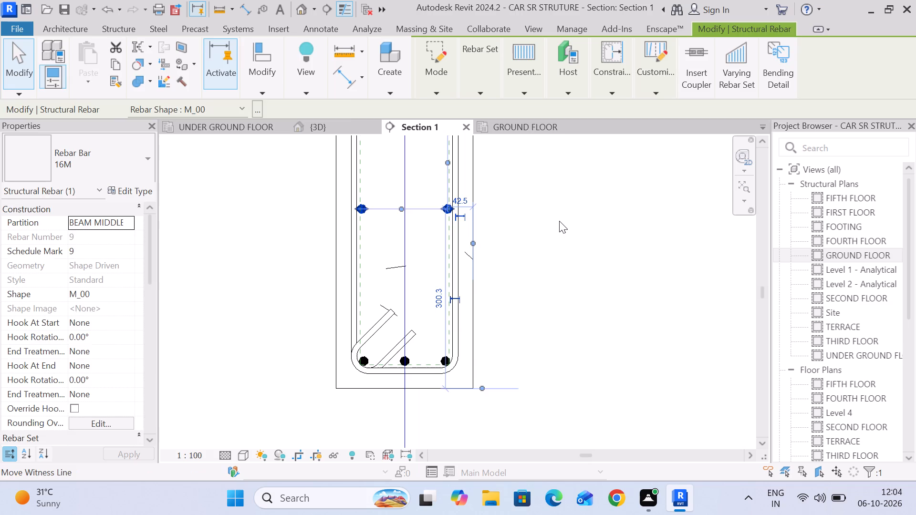
pyautogui.click(559, 221)
pyautogui.scroll(-5, 558, 220)
pyautogui.moveTo(499, 182); pyautogui.dragTo(473, 319, button='middle')
pyautogui.scroll(5, 470, 302)
pyautogui.scroll(5, 461, 263)
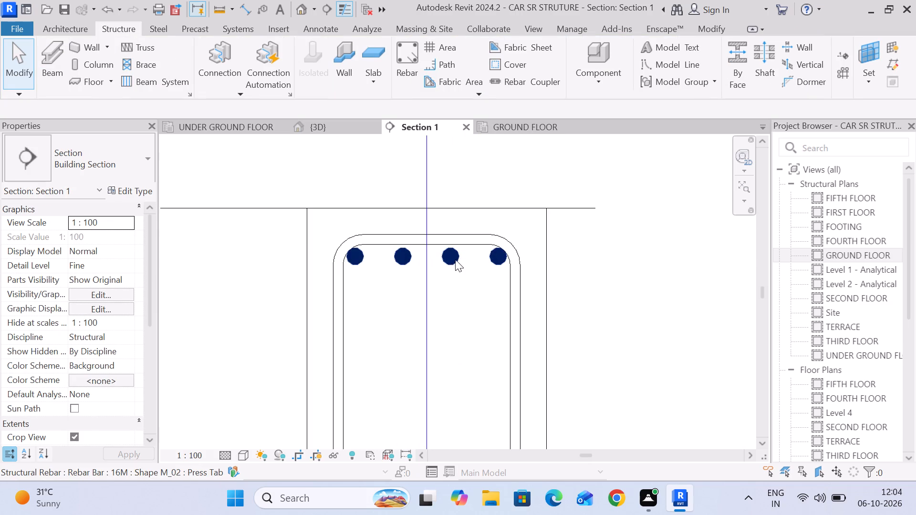
pyautogui.click(452, 257)
pyautogui.scroll(-6, 452, 258)
pyautogui.moveTo(619, 325); pyautogui.dragTo(541, 258, button='middle')
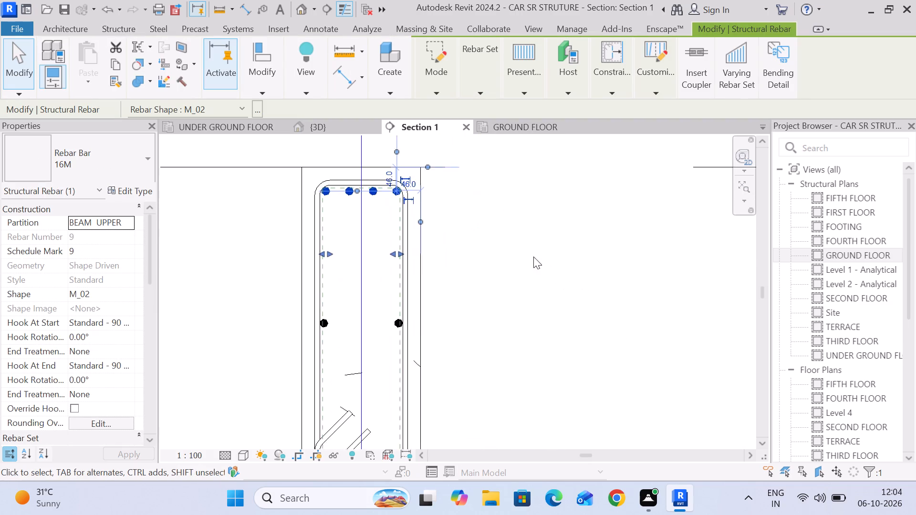
pyautogui.scroll(-4, 533, 257)
pyautogui.click(248, 129)
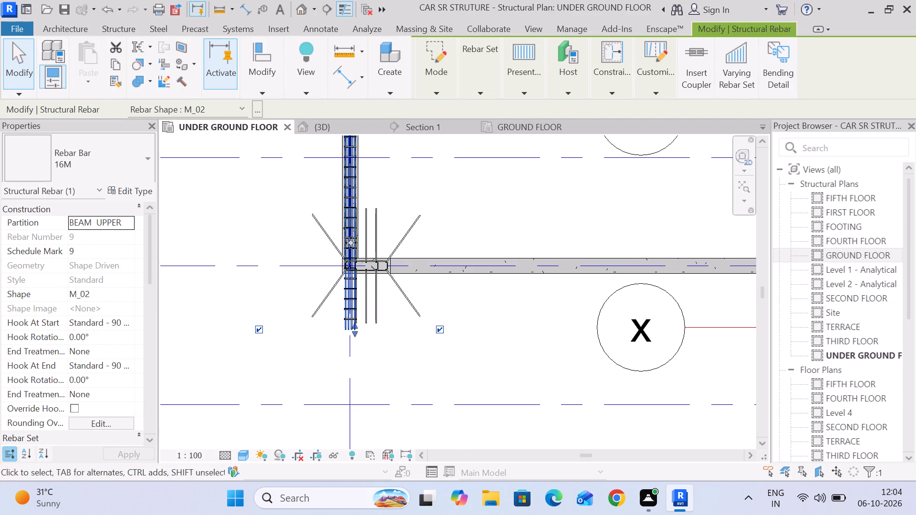
pyautogui.scroll(7, 358, 334)
pyautogui.moveTo(351, 325); pyautogui.dragTo(355, 212)
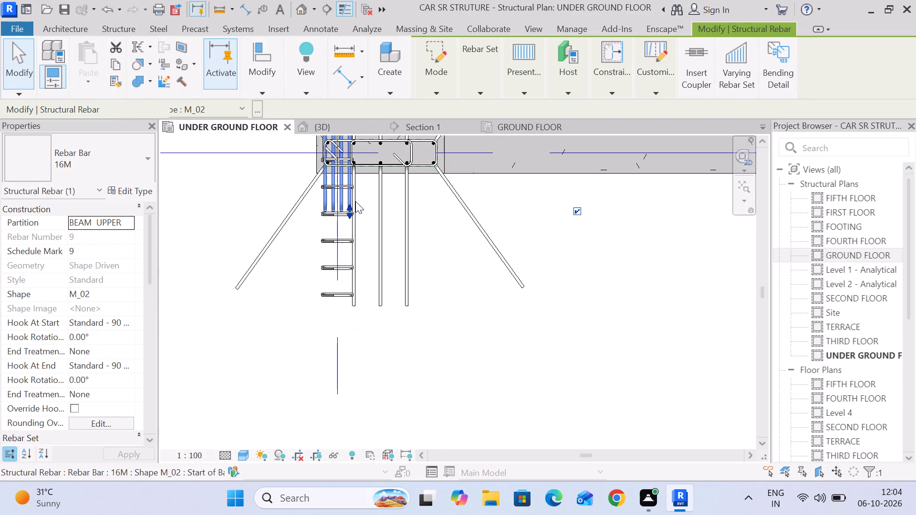
pyautogui.moveTo(355, 212); pyautogui.dragTo(355, 335, button='middle')
pyautogui.scroll(6, 345, 338)
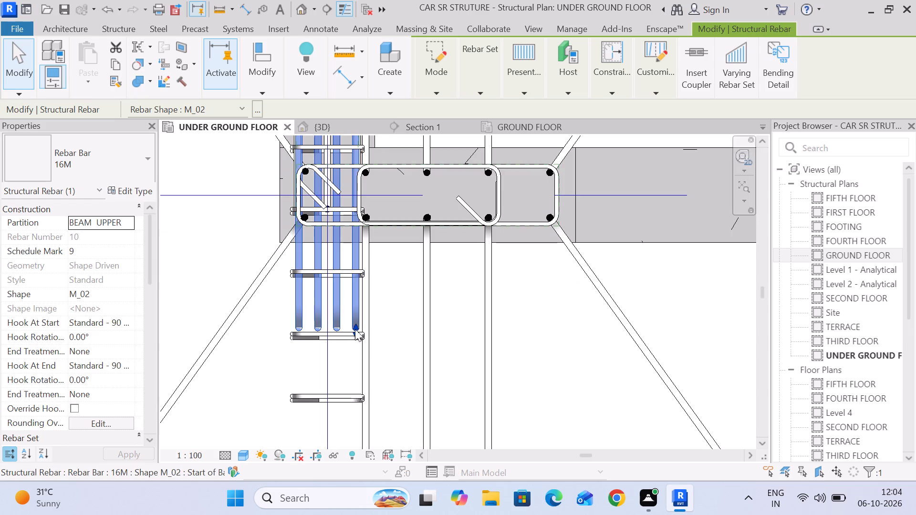
pyautogui.moveTo(355, 327); pyautogui.dragTo(362, 213)
pyautogui.scroll(-5, 364, 214)
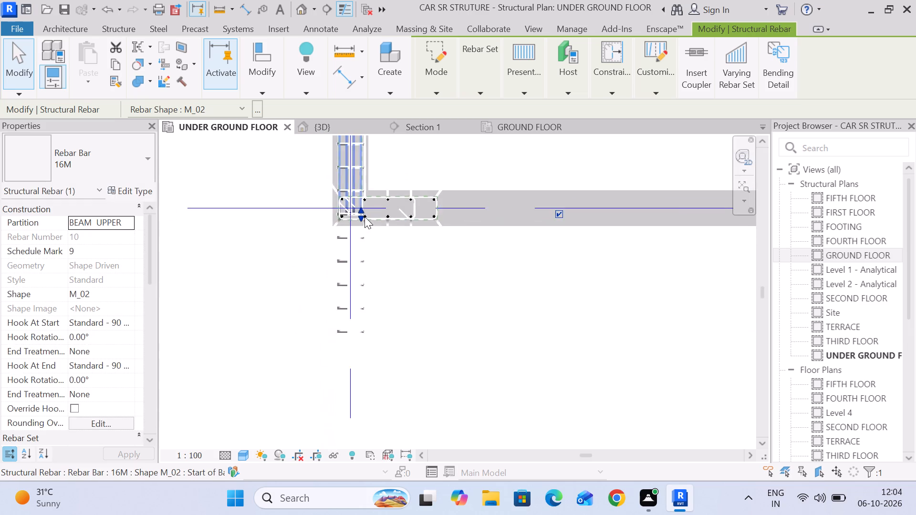
pyautogui.scroll(-17, 364, 216)
pyautogui.moveTo(377, 181); pyautogui.dragTo(380, 384, button='middle')
pyautogui.scroll(15, 368, 215)
pyautogui.scroll(-7, 380, 257)
pyautogui.scroll(-9, 396, 301)
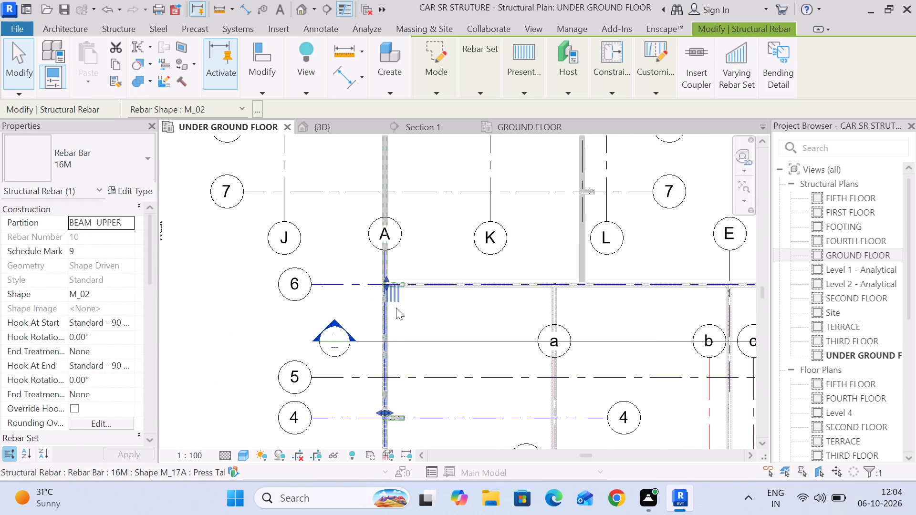
pyautogui.scroll(-4, 396, 308)
pyautogui.moveTo(404, 385); pyautogui.dragTo(385, 242, button='middle')
pyautogui.scroll(20, 381, 249)
pyautogui.scroll(2, 381, 249)
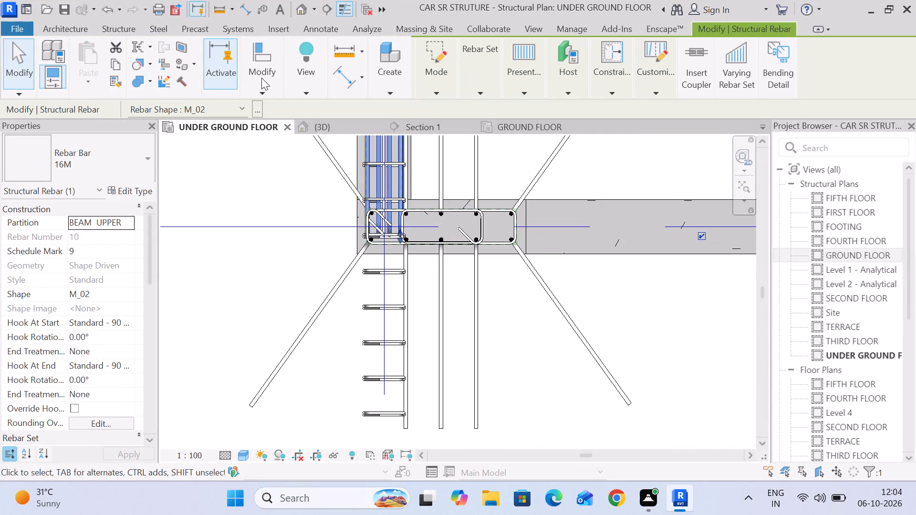
pyautogui.click(37, 51)
pyautogui.click(14, 60)
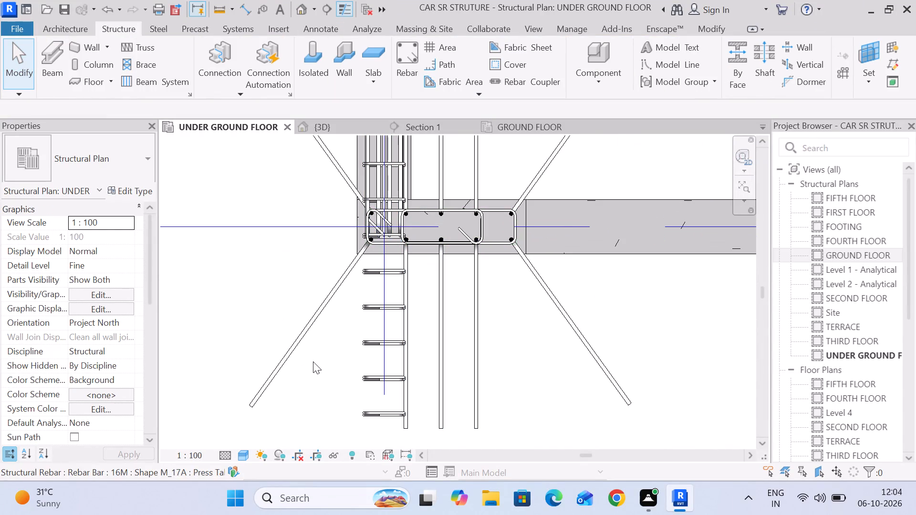
# Shorten the grid A beam's 10M stirrup set so its last stirrup sits just before the face of the grid 2 column.
pyautogui.click(363, 379)
pyautogui.moveTo(381, 376); pyautogui.dragTo(320, 243, button='middle')
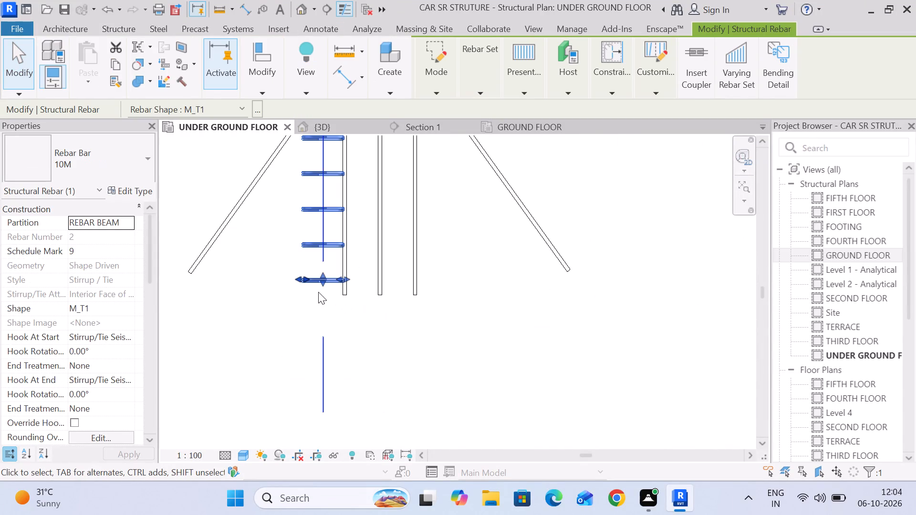
pyautogui.moveTo(320, 281); pyautogui.dragTo(327, 174)
pyautogui.scroll(-4, 326, 175)
pyautogui.moveTo(329, 179); pyautogui.dragTo(342, 300, button='middle')
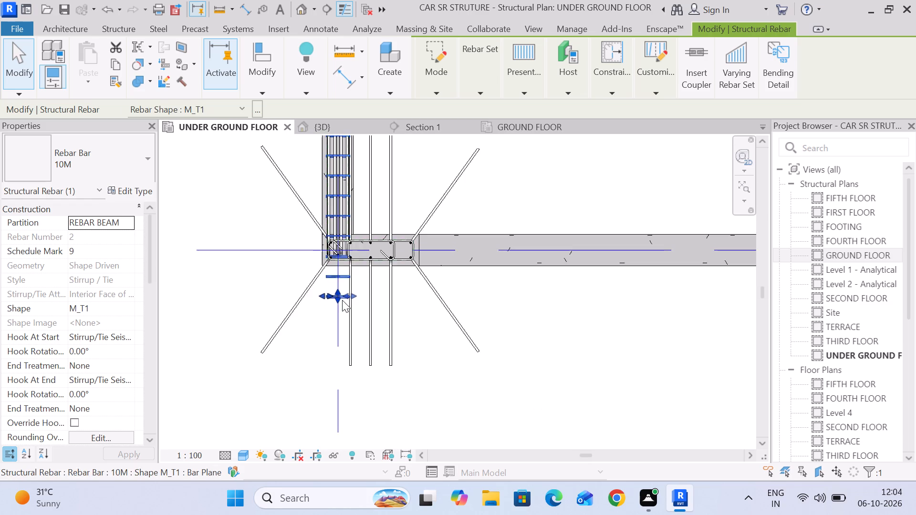
pyautogui.scroll(5, 335, 288)
pyautogui.moveTo(340, 305); pyautogui.dragTo(348, 221)
pyautogui.scroll(5, 344, 209)
pyautogui.moveTo(346, 237); pyautogui.dragTo(343, 357, button='middle')
pyautogui.moveTo(336, 360); pyautogui.dragTo(359, 268)
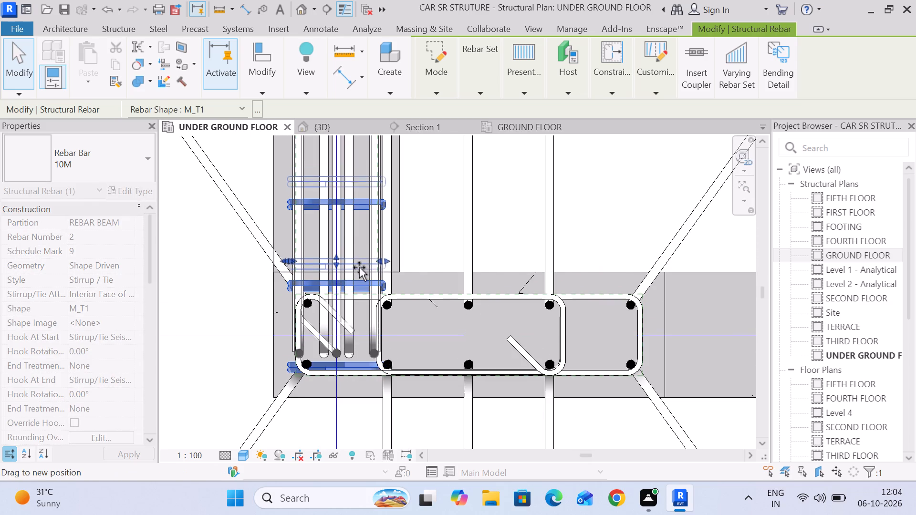
pyautogui.moveTo(359, 268); pyautogui.dragTo(360, 263)
pyautogui.scroll(-7, 360, 263)
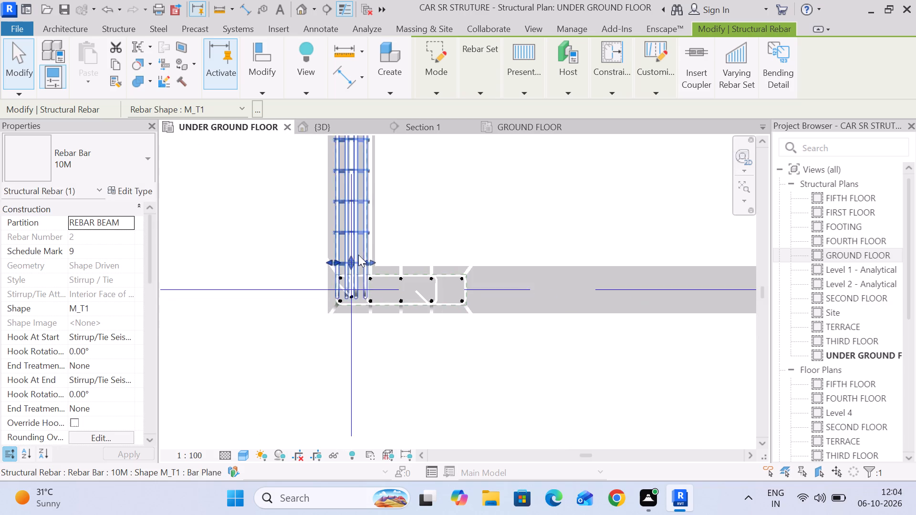
pyautogui.scroll(-13, 358, 255)
pyautogui.moveTo(360, 203); pyautogui.dragTo(355, 358, button='middle')
pyautogui.moveTo(347, 195); pyautogui.dragTo(329, 405, button='middle')
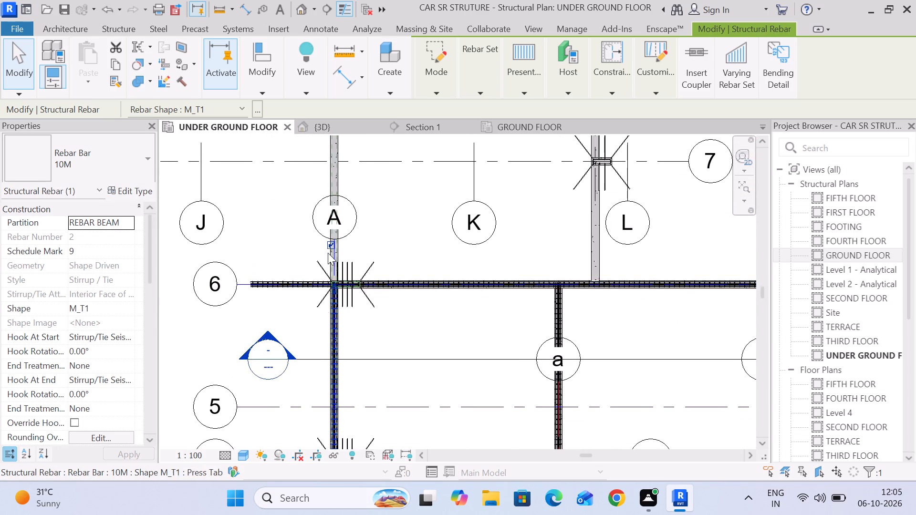
pyautogui.scroll(13, 333, 257)
pyautogui.scroll(6, 331, 328)
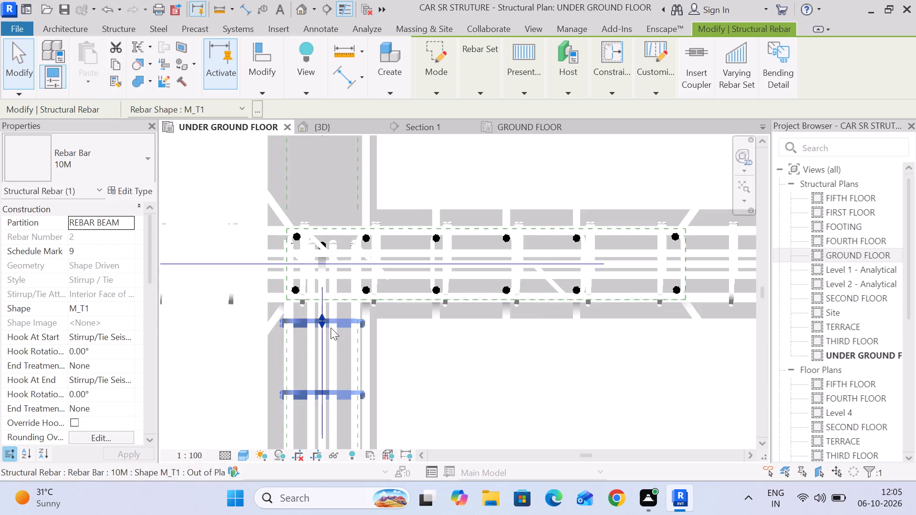
pyautogui.scroll(-14, 331, 328)
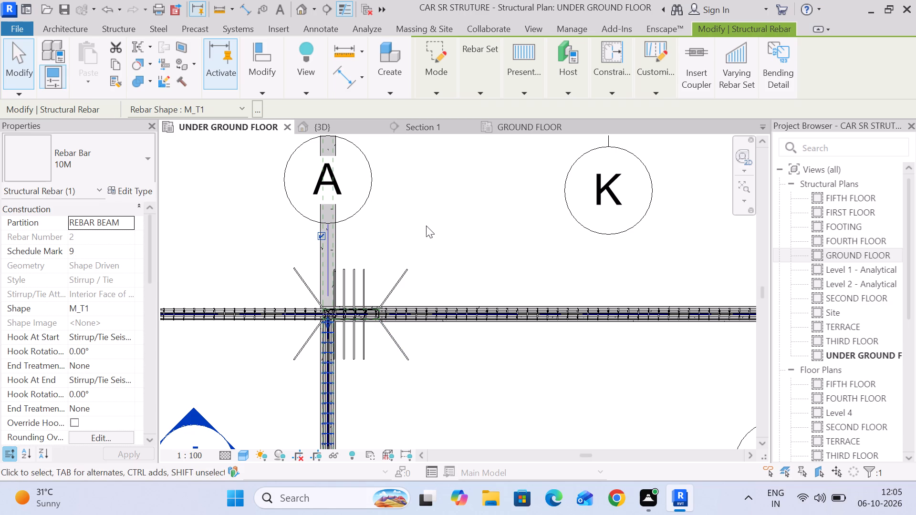
pyautogui.click(446, 215)
# Examine the UNDER GROUND FLOOR plan for beams with and without rebar, including the beam ends at grids A/6 and A/2.
pyautogui.scroll(-5, 454, 224)
pyautogui.moveTo(531, 364); pyautogui.dragTo(480, 276, button='middle')
pyautogui.scroll(-6, 472, 270)
pyautogui.moveTo(539, 361); pyautogui.dragTo(511, 343, button='middle')
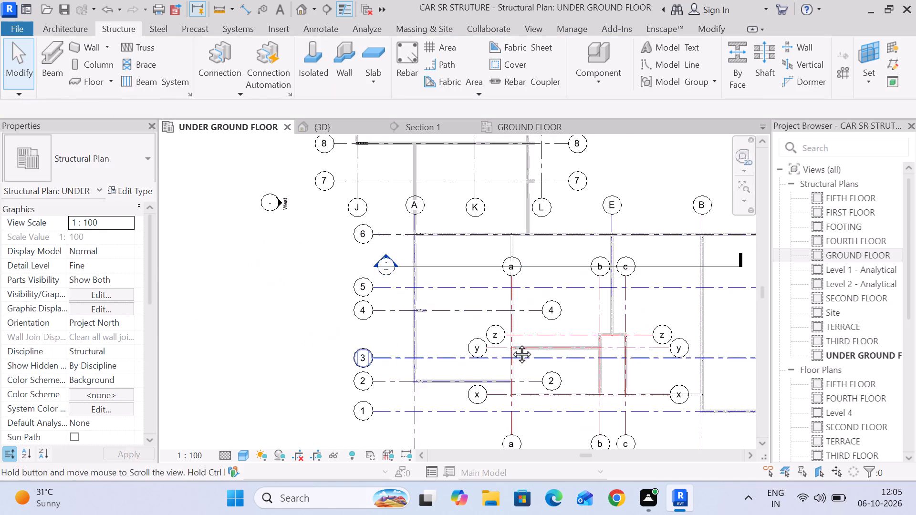
pyautogui.moveTo(511, 343); pyautogui.dragTo(460, 321, button='middle')
pyautogui.scroll(5, 339, 337)
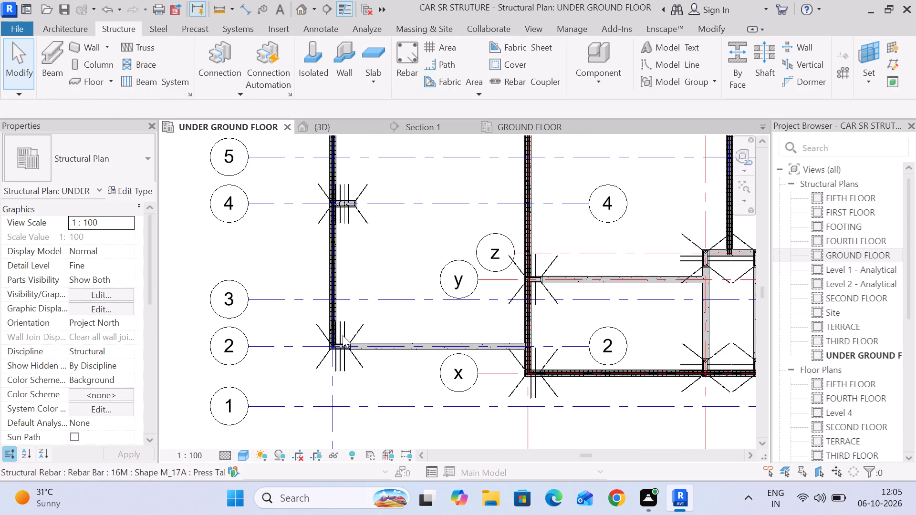
pyautogui.moveTo(363, 260); pyautogui.dragTo(356, 305, button='middle')
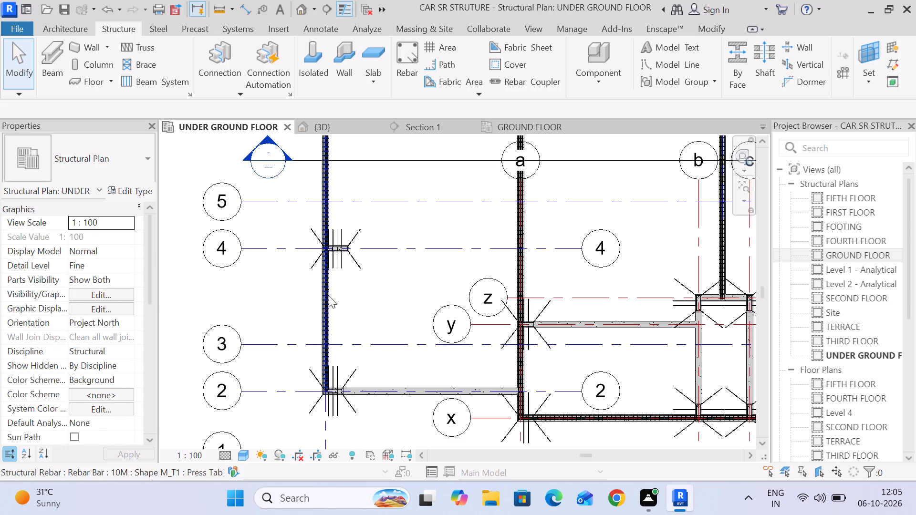
pyautogui.moveTo(348, 277); pyautogui.dragTo(304, 337, button='middle')
pyautogui.scroll(-3, 310, 337)
pyautogui.moveTo(315, 344); pyautogui.dragTo(290, 301, button='middle')
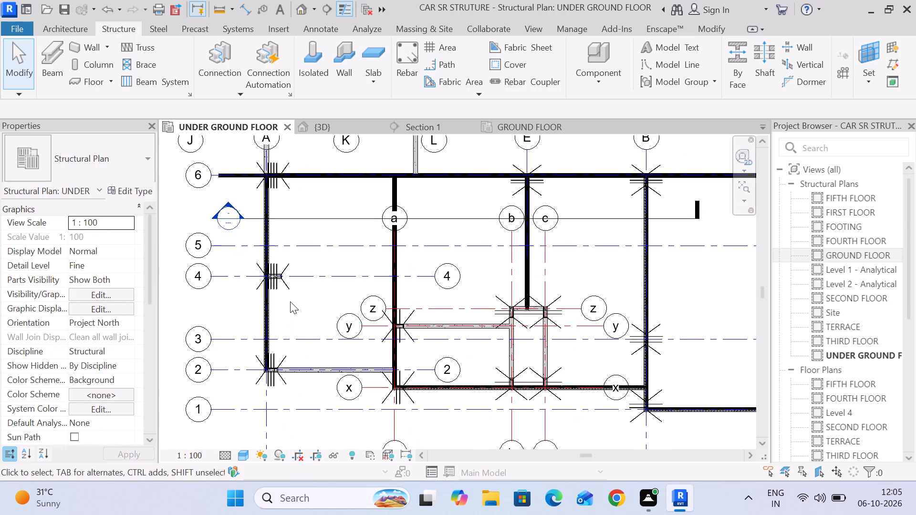
pyautogui.scroll(-3, 332, 310)
pyautogui.moveTo(329, 311); pyautogui.dragTo(300, 323, button='middle')
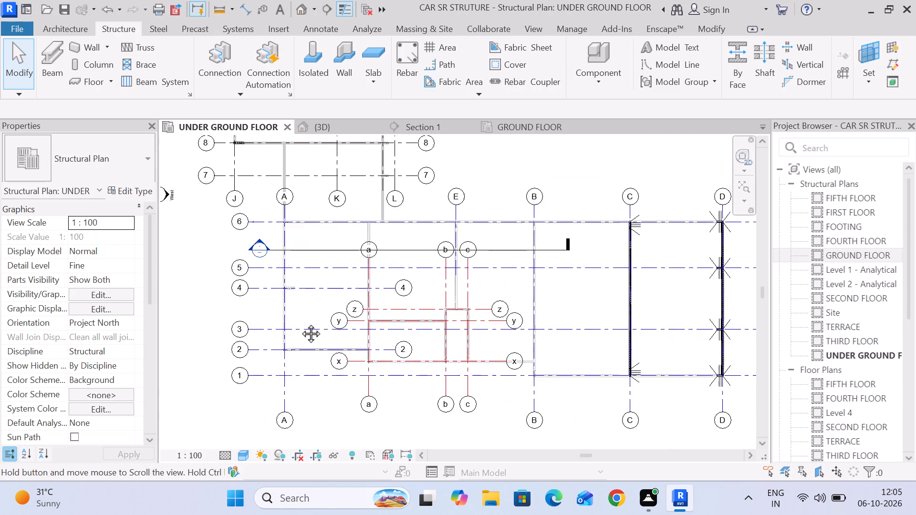
pyautogui.moveTo(300, 323); pyautogui.dragTo(276, 347, button='middle')
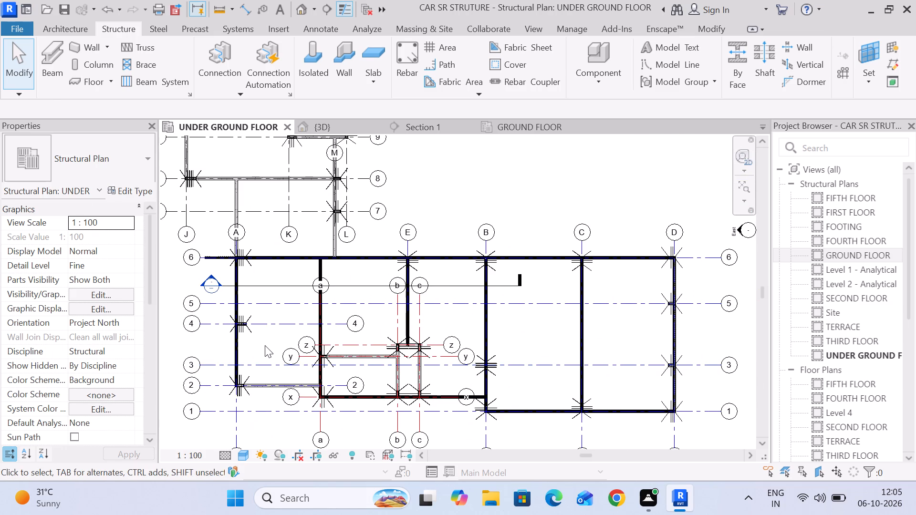
pyautogui.scroll(-2, 265, 344)
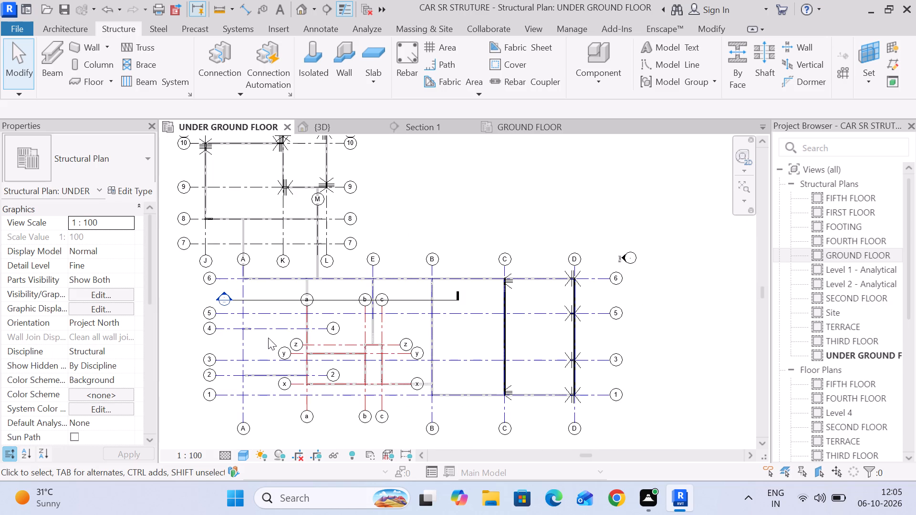
pyautogui.moveTo(268, 338); pyautogui.dragTo(265, 380, button='middle')
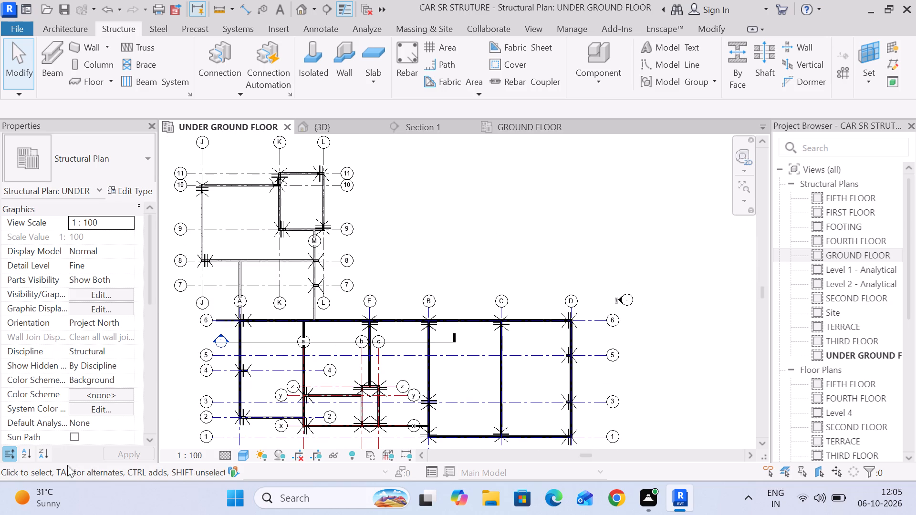
pyautogui.scroll(13, 214, 319)
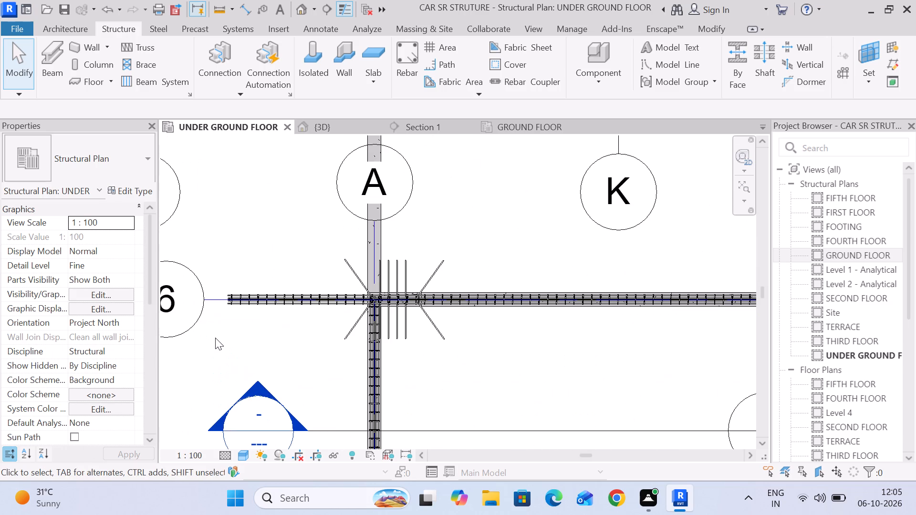
pyautogui.scroll(13, 219, 311)
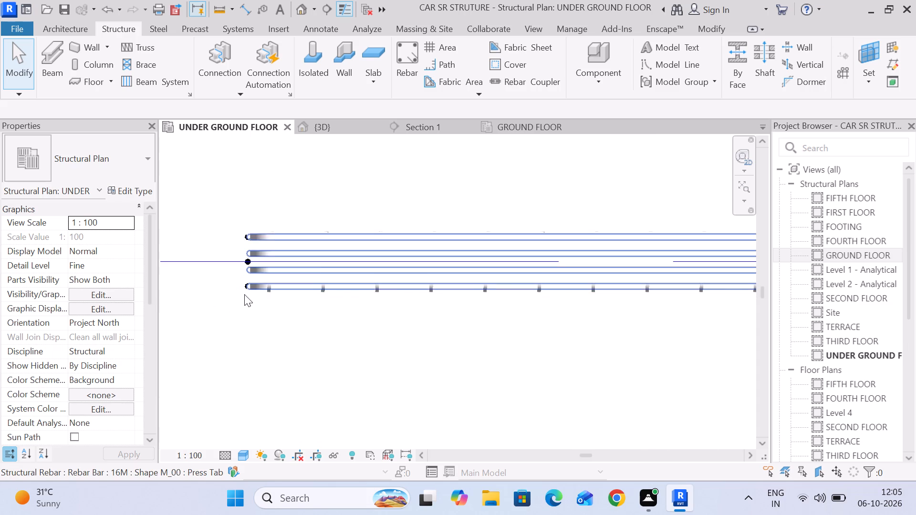
pyautogui.scroll(-7, 244, 295)
pyautogui.scroll(-14, 244, 297)
pyautogui.moveTo(390, 350); pyautogui.dragTo(383, 259, button='middle')
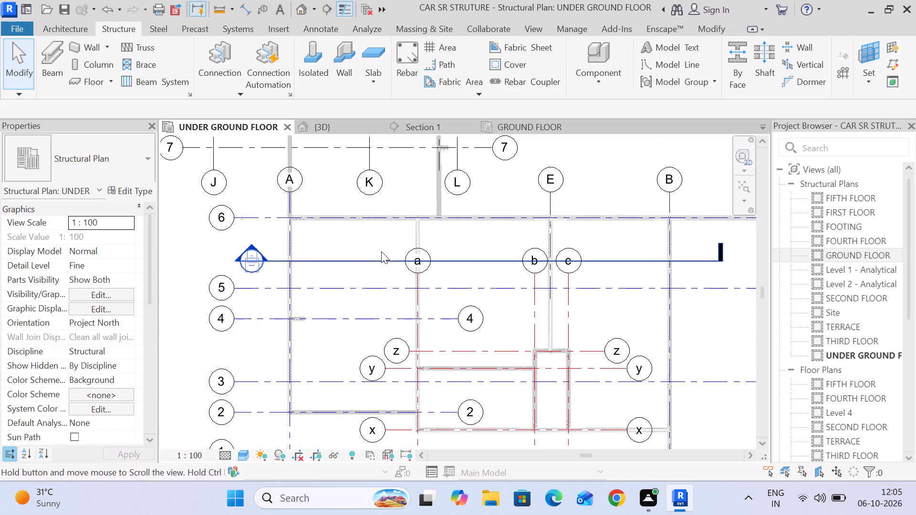
pyautogui.moveTo(314, 367); pyautogui.dragTo(343, 297, button='middle')
pyautogui.scroll(18, 302, 330)
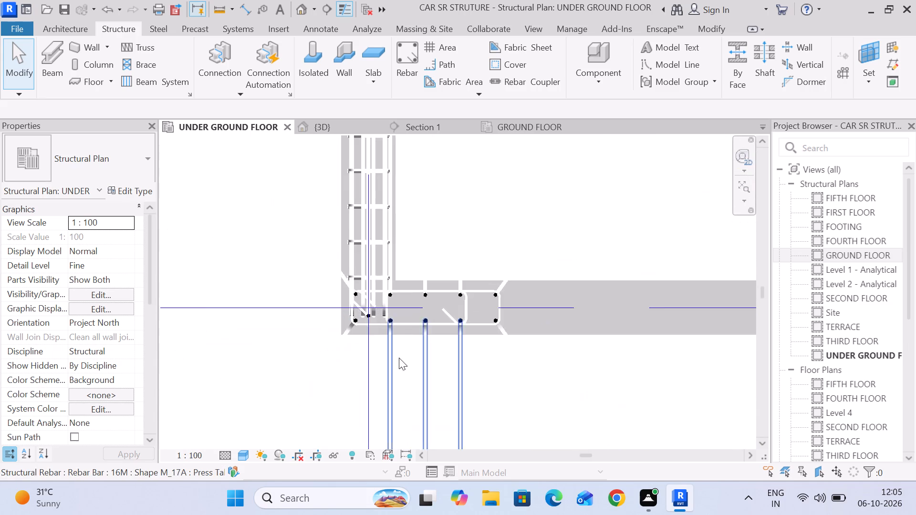
pyautogui.moveTo(434, 357); pyautogui.dragTo(340, 290, button='middle')
pyautogui.scroll(-20, 335, 287)
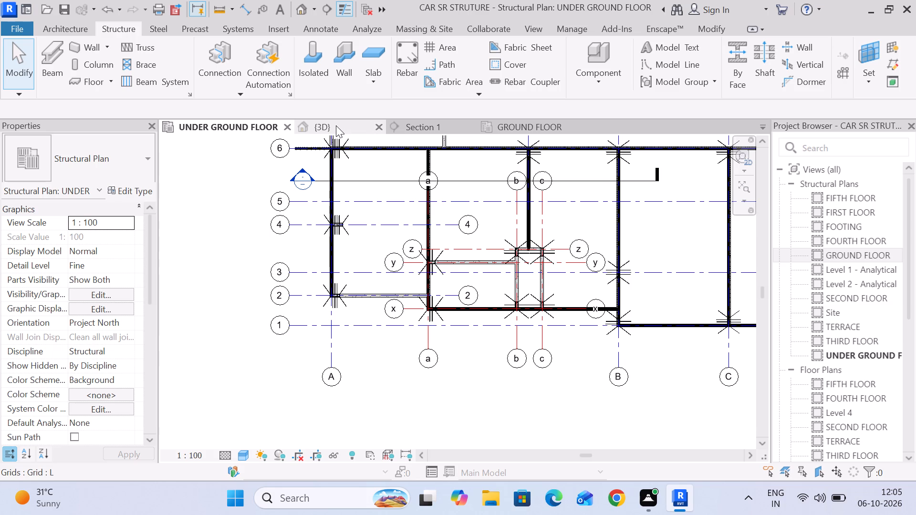
# Check the GROUND FLOOR plan for beam reinforcement along grids A to D, including the beams around grids b and c.
pyautogui.click(507, 118)
pyautogui.click(509, 124)
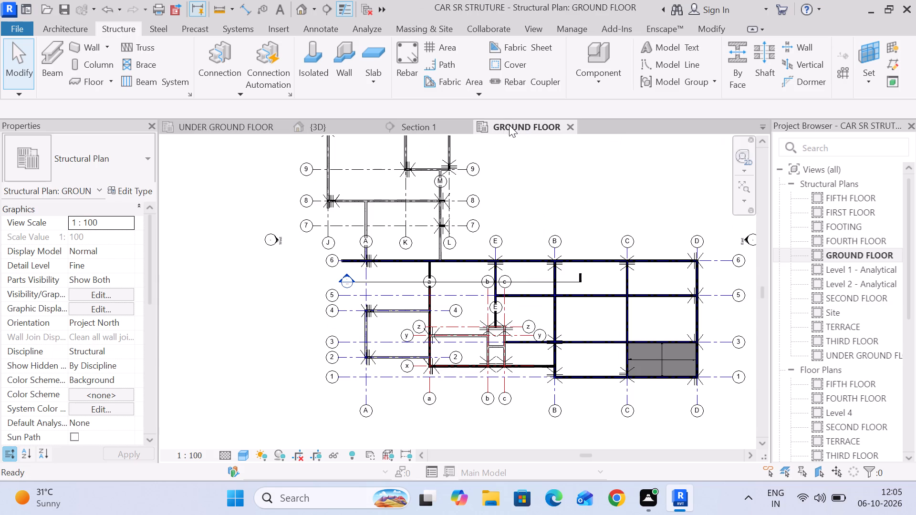
pyautogui.scroll(5, 370, 240)
pyautogui.moveTo(397, 320); pyautogui.dragTo(397, 254, button='middle')
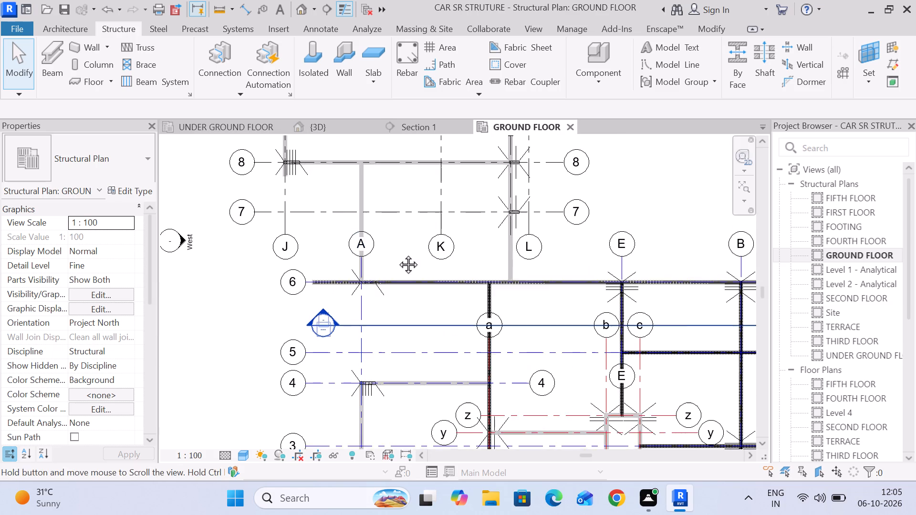
pyautogui.moveTo(397, 254); pyautogui.dragTo(397, 229, button='middle')
pyautogui.moveTo(384, 336); pyautogui.dragTo(357, 247, button='middle')
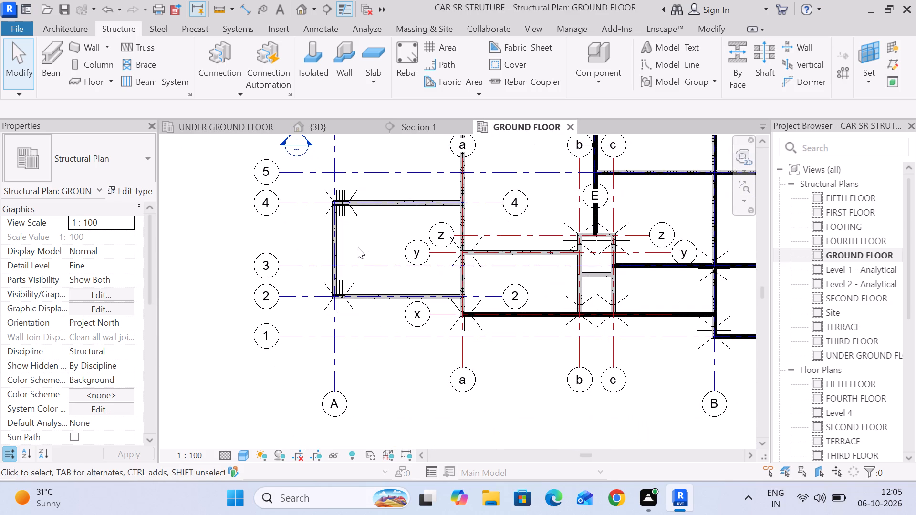
pyautogui.scroll(-4, 357, 247)
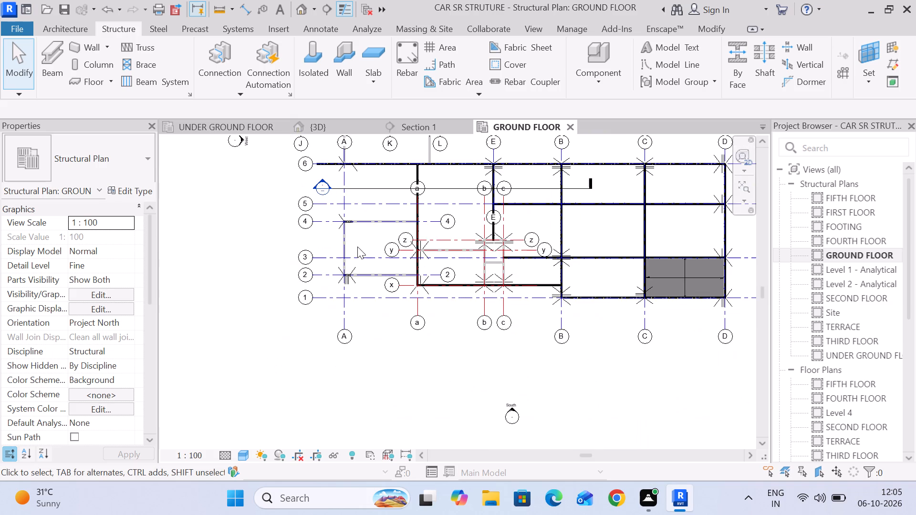
pyautogui.moveTo(356, 247); pyautogui.dragTo(328, 273, button='middle')
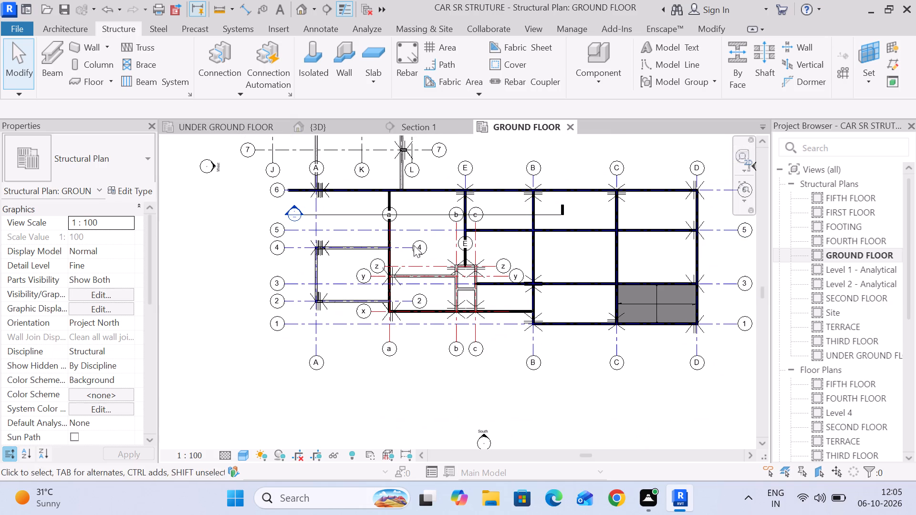
pyautogui.scroll(8, 468, 290)
pyautogui.moveTo(496, 288); pyautogui.dragTo(398, 265, button='middle')
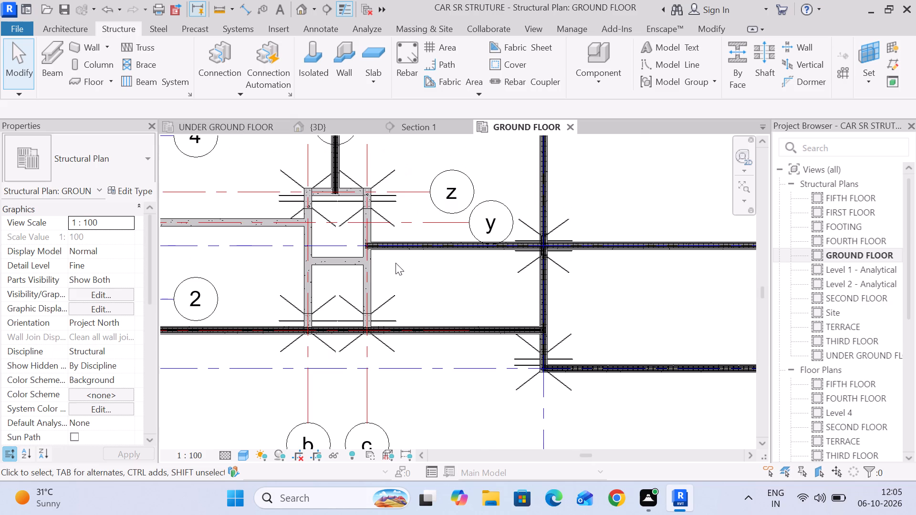
pyautogui.scroll(-4, 396, 263)
pyautogui.moveTo(396, 263); pyautogui.dragTo(334, 248, button='middle')
pyautogui.scroll(-4, 334, 248)
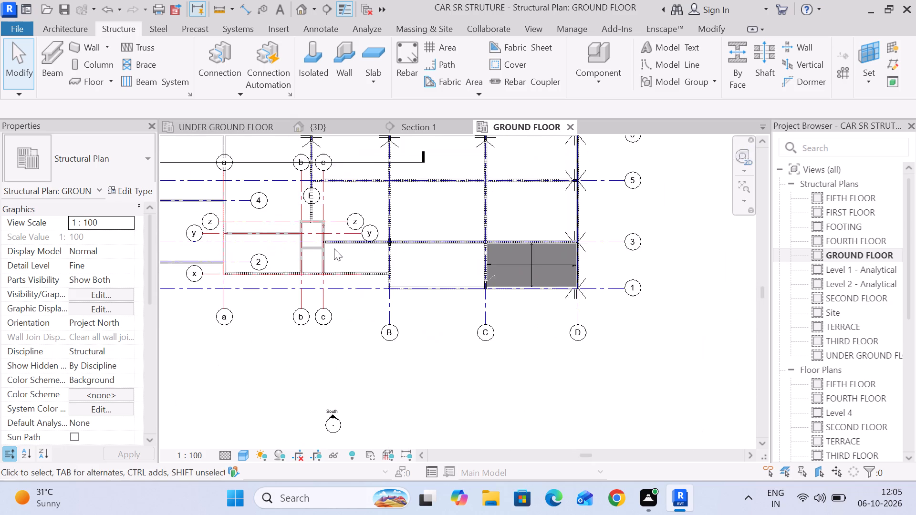
pyautogui.moveTo(334, 248); pyautogui.dragTo(353, 301, button='middle')
pyautogui.scroll(-3, 358, 296)
pyautogui.moveTo(358, 298); pyautogui.dragTo(408, 368, button='middle')
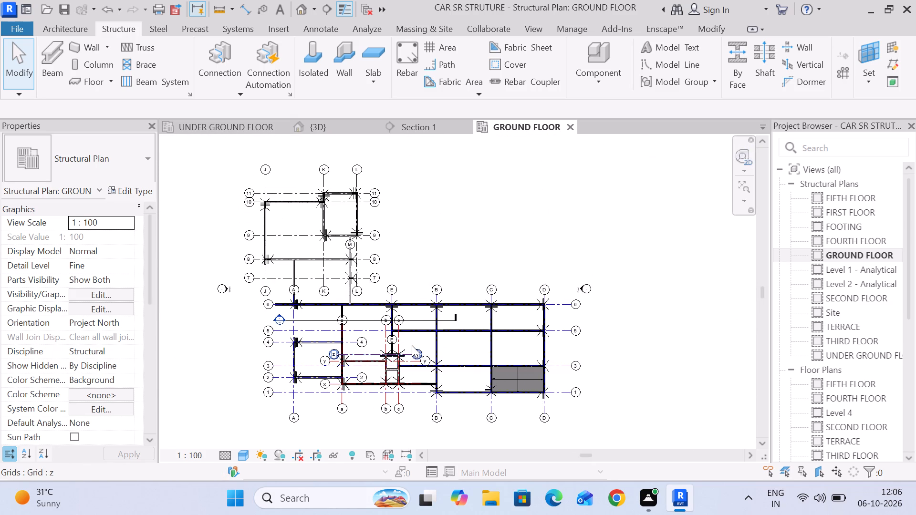
pyautogui.scroll(5, 315, 340)
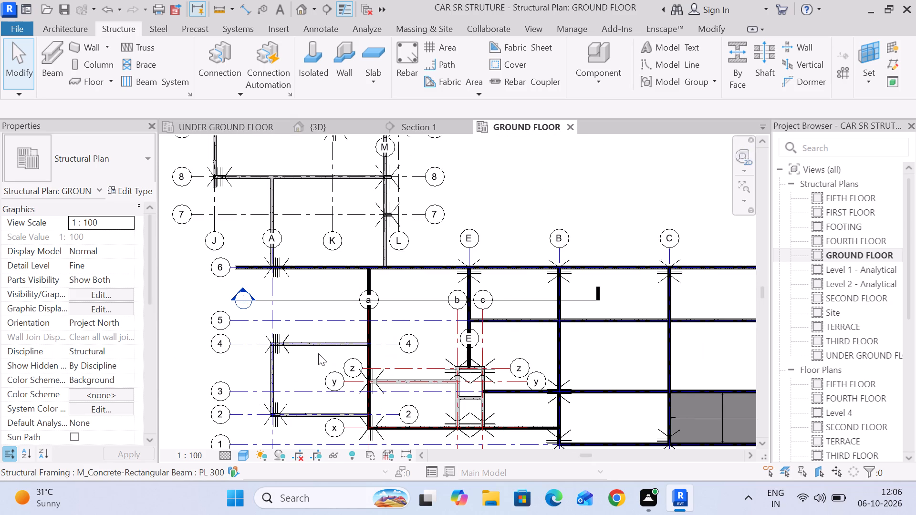
pyautogui.moveTo(318, 353); pyautogui.dragTo(339, 303, button='middle')
pyautogui.scroll(-4, 339, 307)
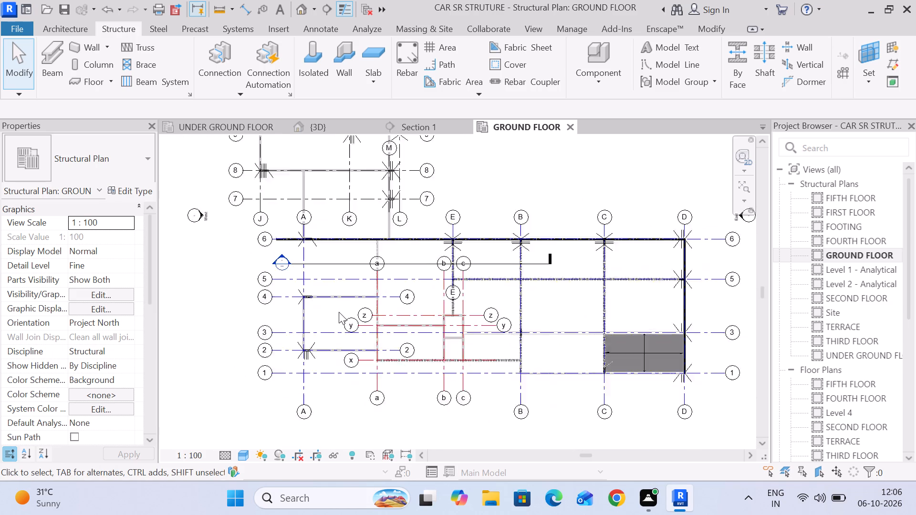
pyautogui.scroll(4, 328, 363)
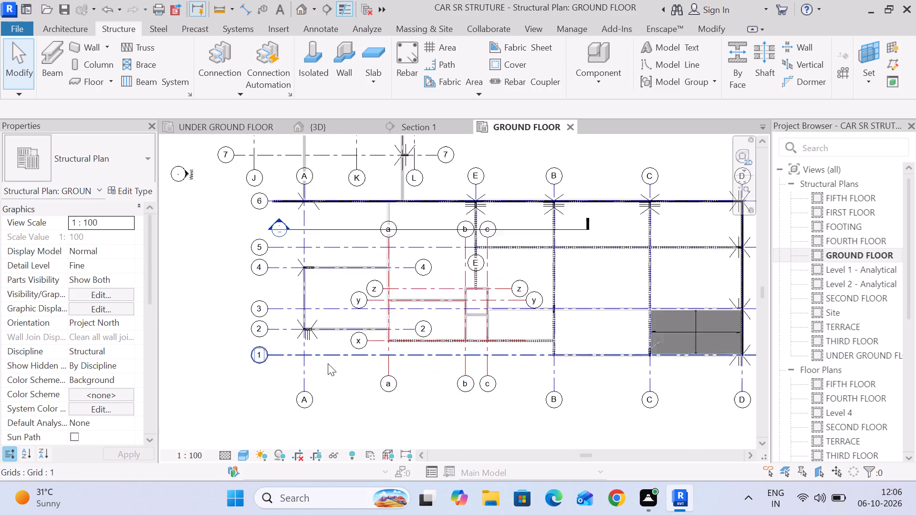
pyautogui.scroll(4, 334, 378)
pyautogui.moveTo(358, 381); pyautogui.dragTo(304, 381, button='middle')
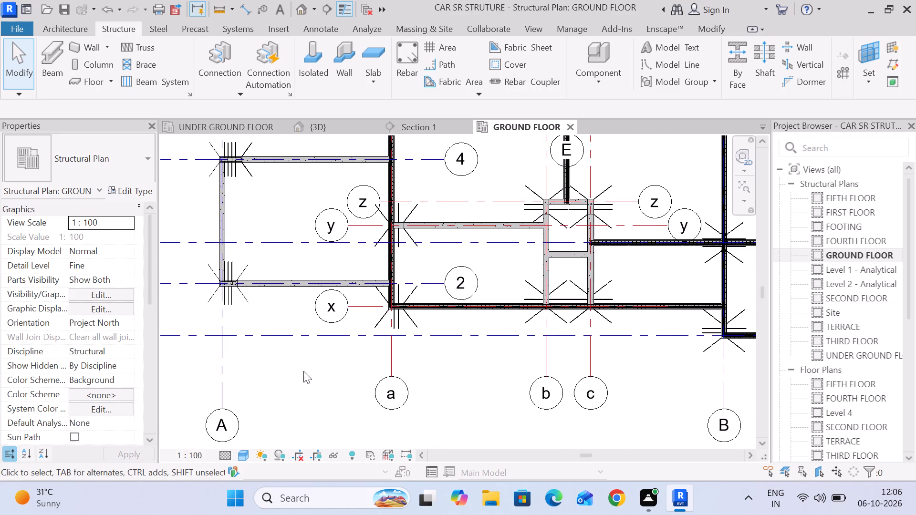
pyautogui.scroll(-4, 304, 369)
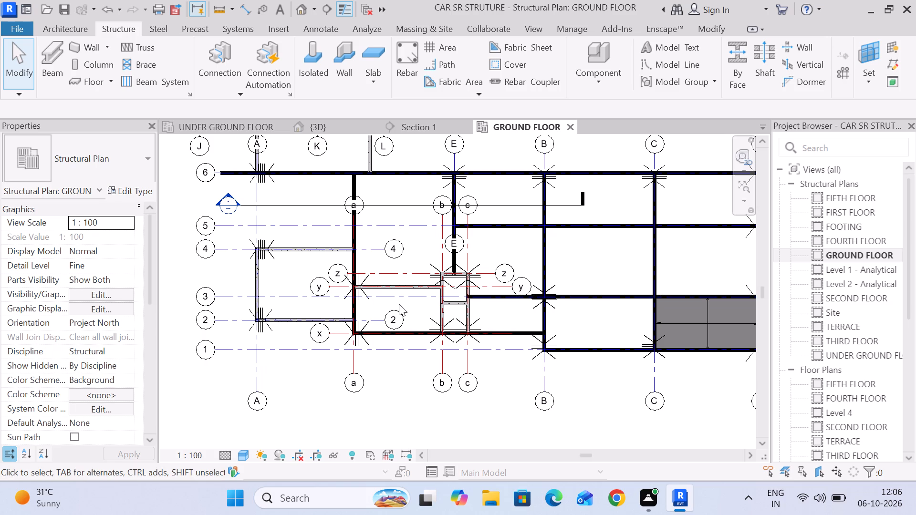
pyautogui.scroll(-3, 399, 304)
pyautogui.moveTo(399, 304); pyautogui.dragTo(395, 250, button='middle')
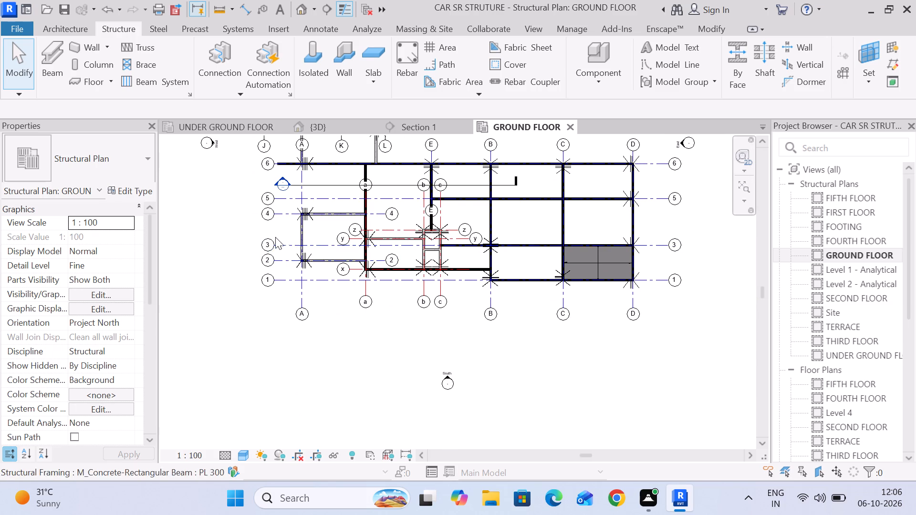
pyautogui.scroll(-4, 255, 242)
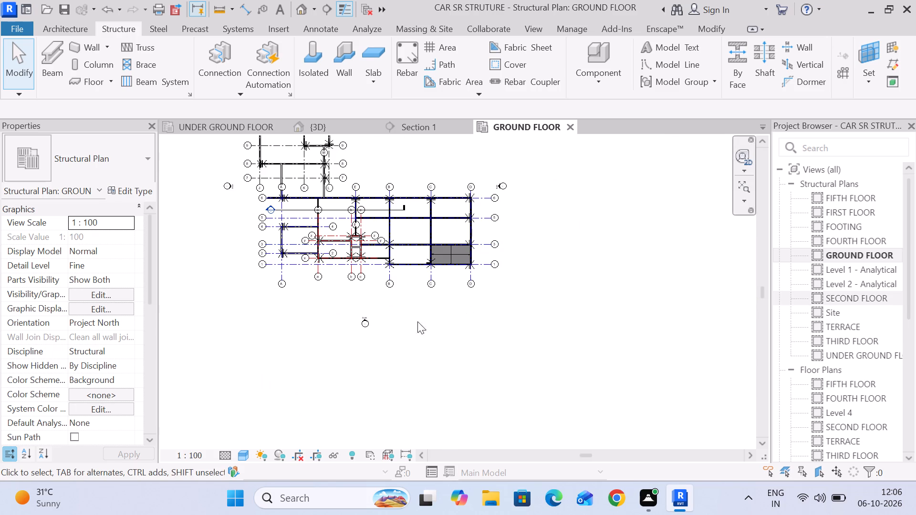
pyautogui.scroll(4, 279, 207)
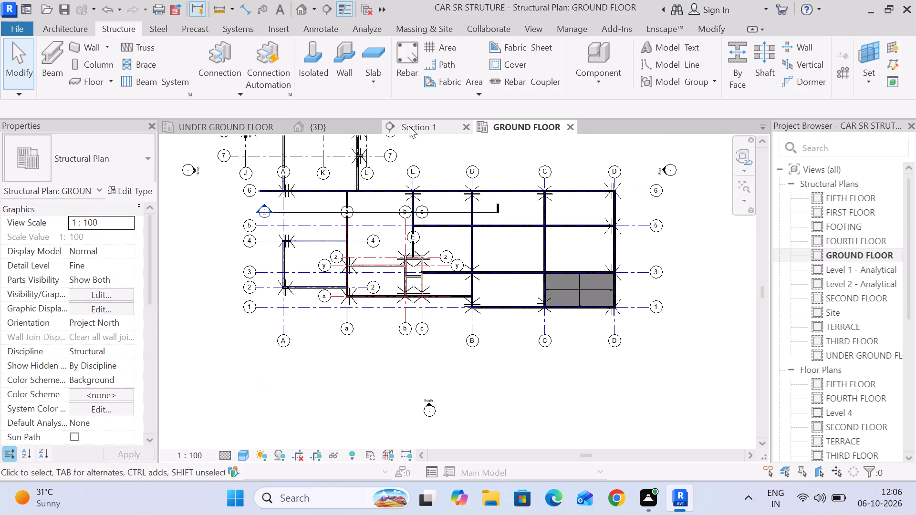
# Inspect the beam cross-sections on each floor in Section 1, and return to the UNDER GROUND FLOOR plan.
pyautogui.click(409, 126)
pyautogui.scroll(-14, 442, 289)
pyautogui.moveTo(493, 297); pyautogui.dragTo(390, 299, button='middle')
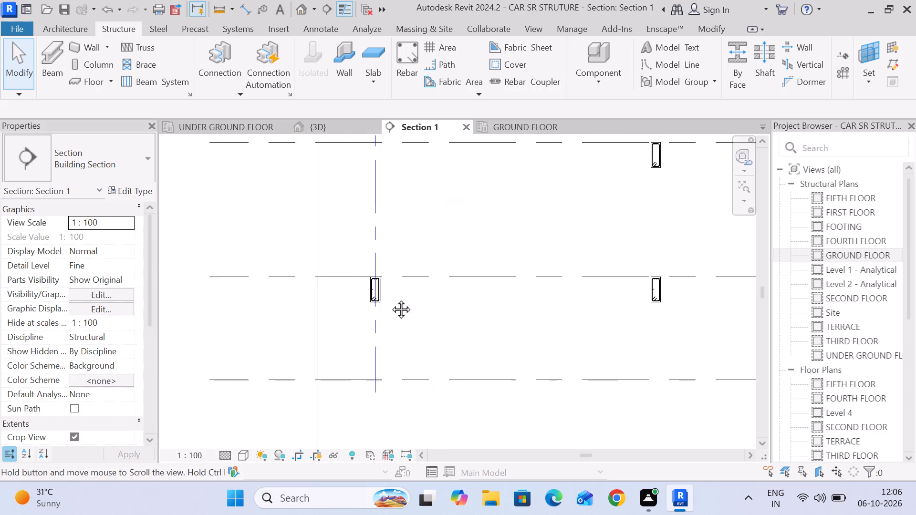
pyautogui.moveTo(390, 299); pyautogui.dragTo(375, 299, button='middle')
pyautogui.scroll(-4, 377, 290)
pyautogui.moveTo(376, 294); pyautogui.dragTo(352, 328, button='middle')
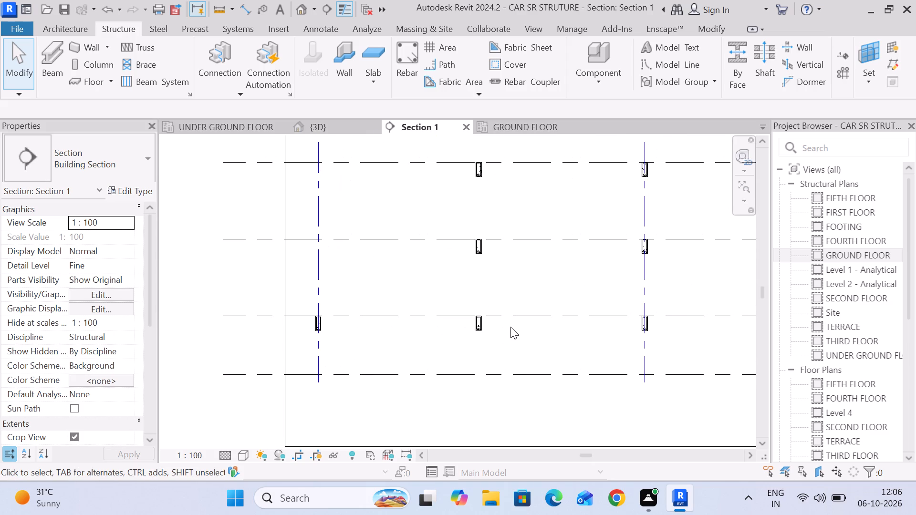
pyautogui.scroll(1, 510, 327)
pyautogui.moveTo(510, 326); pyautogui.dragTo(509, 383, button='middle')
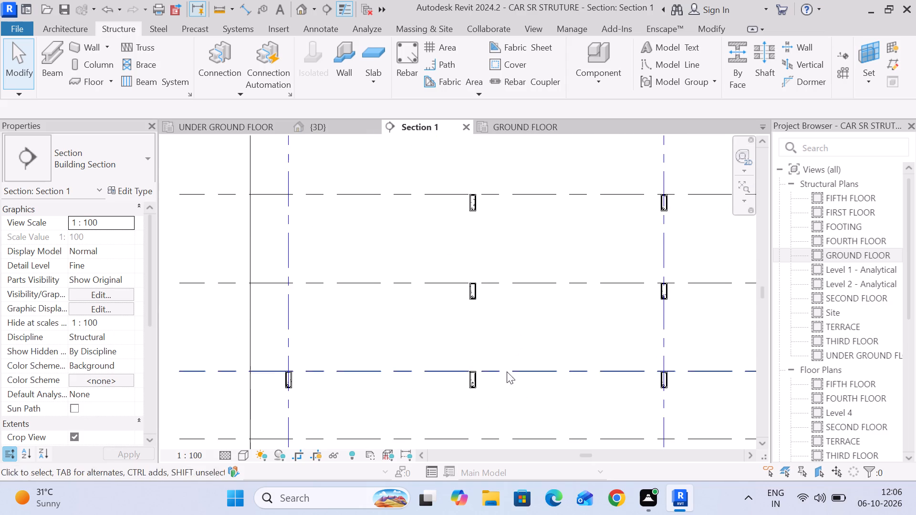
pyautogui.scroll(-3, 330, 337)
pyautogui.moveTo(329, 337); pyautogui.dragTo(370, 312, button='middle')
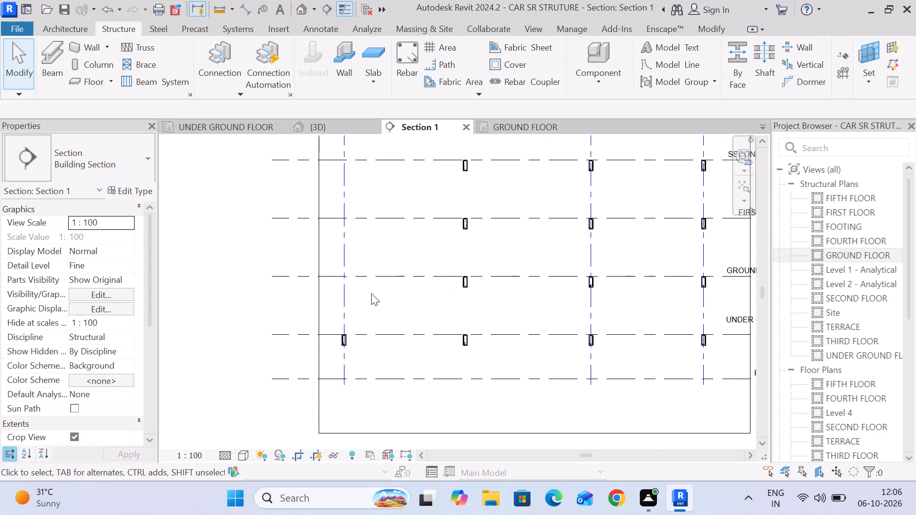
pyautogui.click(247, 122)
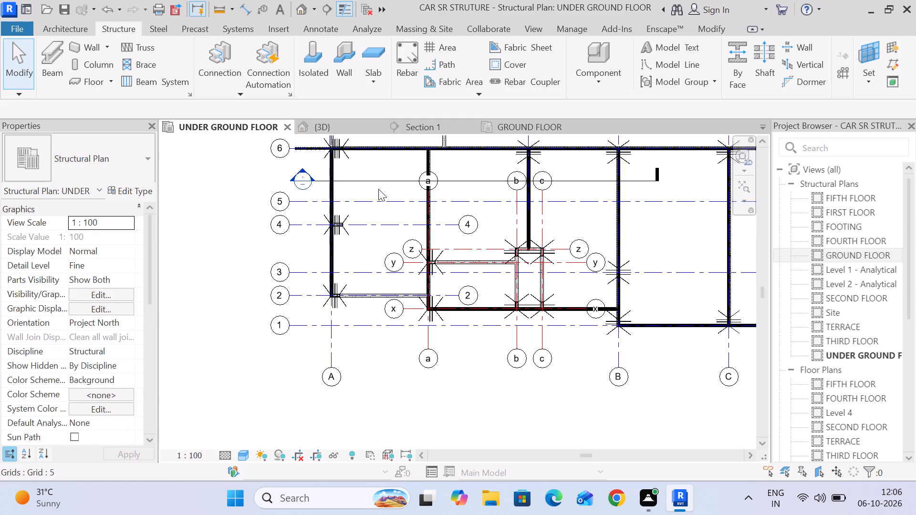
# Move the Section 1 line on the UNDER GROUND FLOOR plan to cut between grids 3 and 2, just below grid 3.
pyautogui.click(378, 179)
pyautogui.moveTo(460, 180); pyautogui.dragTo(458, 279)
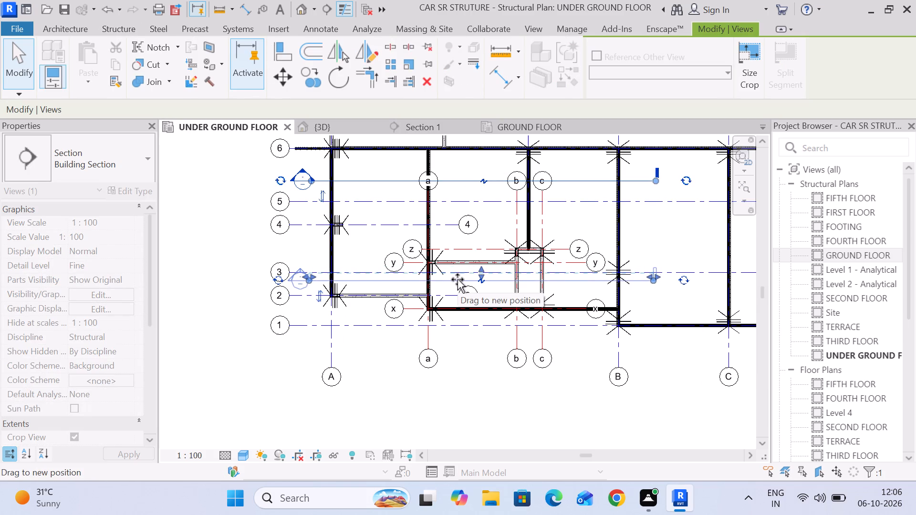
pyautogui.moveTo(458, 279); pyautogui.dragTo(456, 284)
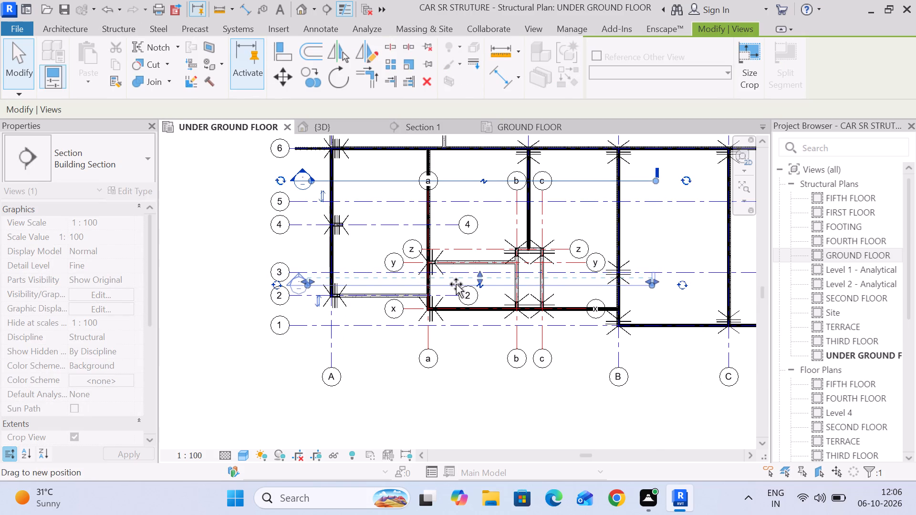
pyautogui.moveTo(456, 284); pyautogui.dragTo(457, 284)
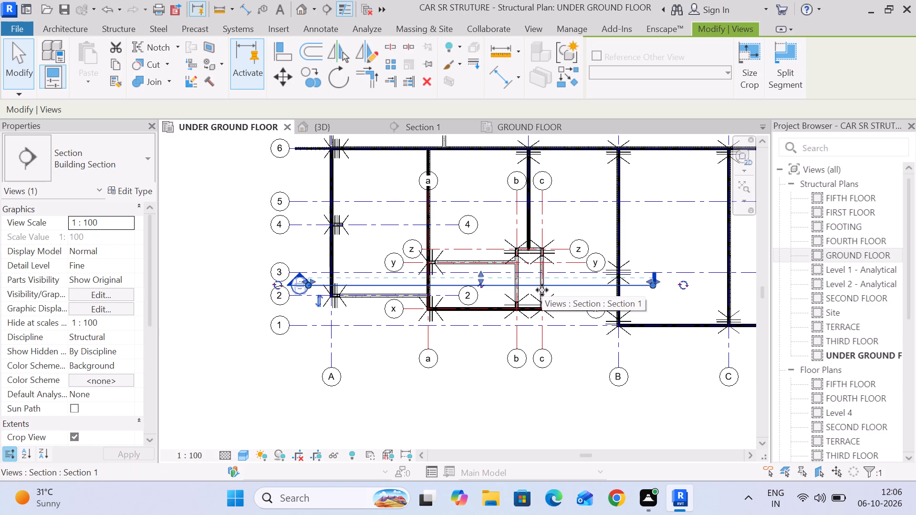
pyautogui.click(399, 123)
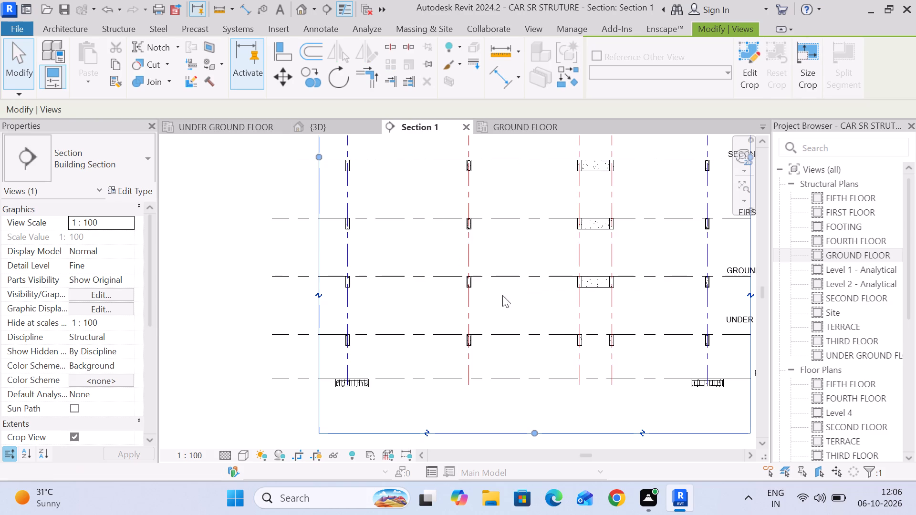
pyautogui.scroll(-3, 561, 326)
pyautogui.moveTo(555, 321); pyautogui.dragTo(492, 340, button='middle')
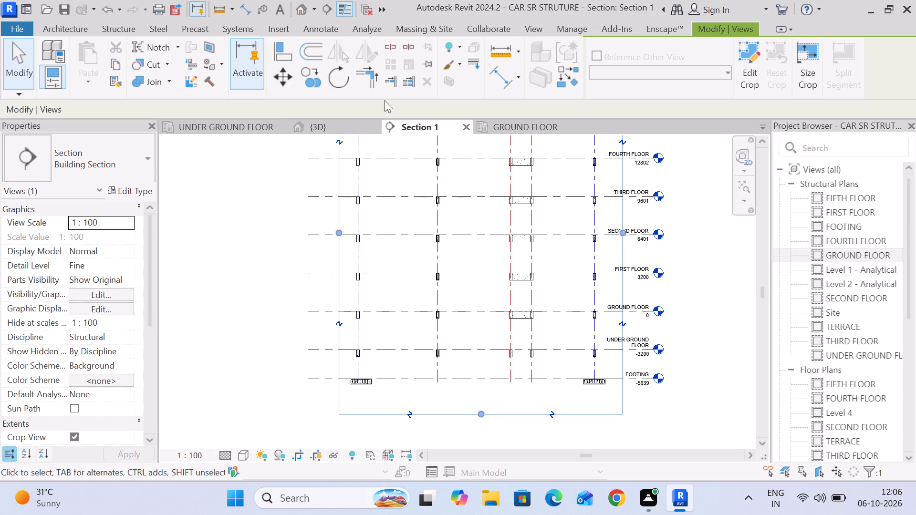
pyautogui.click(247, 126)
pyautogui.scroll(5, 536, 291)
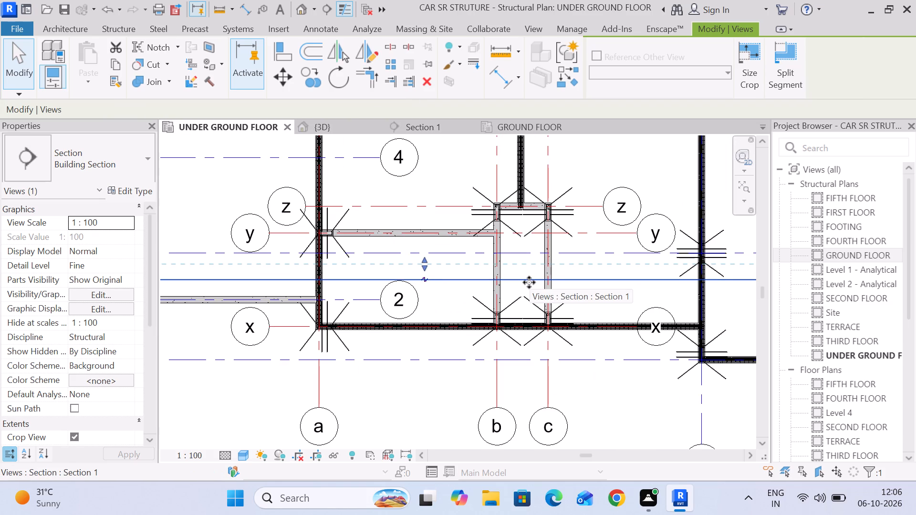
pyautogui.moveTo(529, 282); pyautogui.dragTo(529, 265)
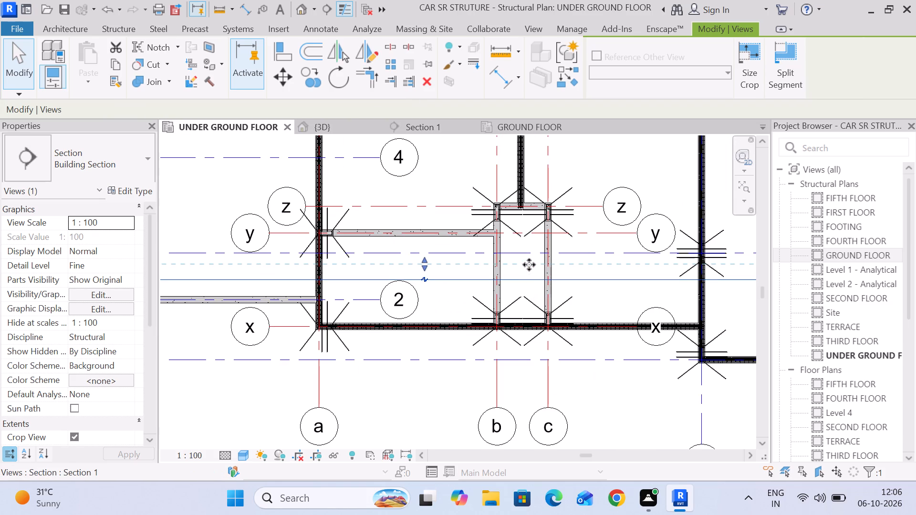
pyautogui.scroll(-5, 530, 265)
pyautogui.click(532, 273)
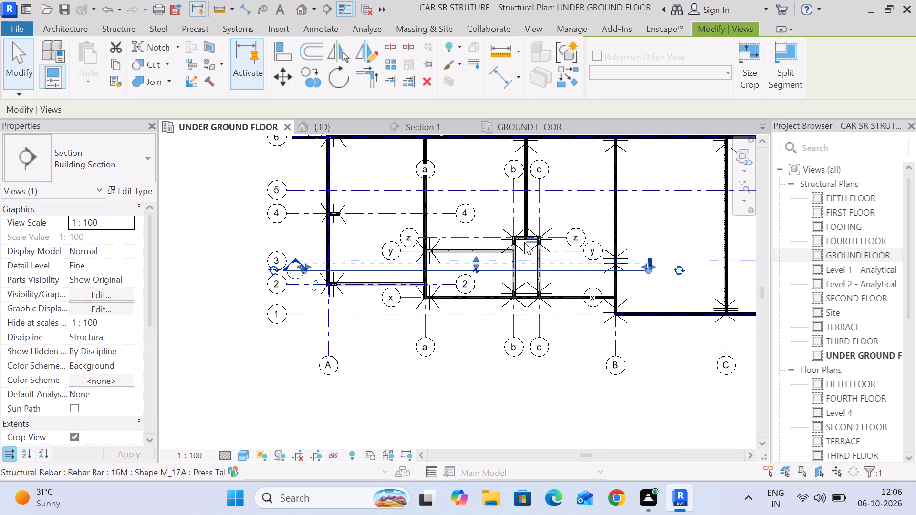
# Examine the beam cross-sections along grid A in Section 1 for floors with and without rebar.
pyautogui.click(413, 128)
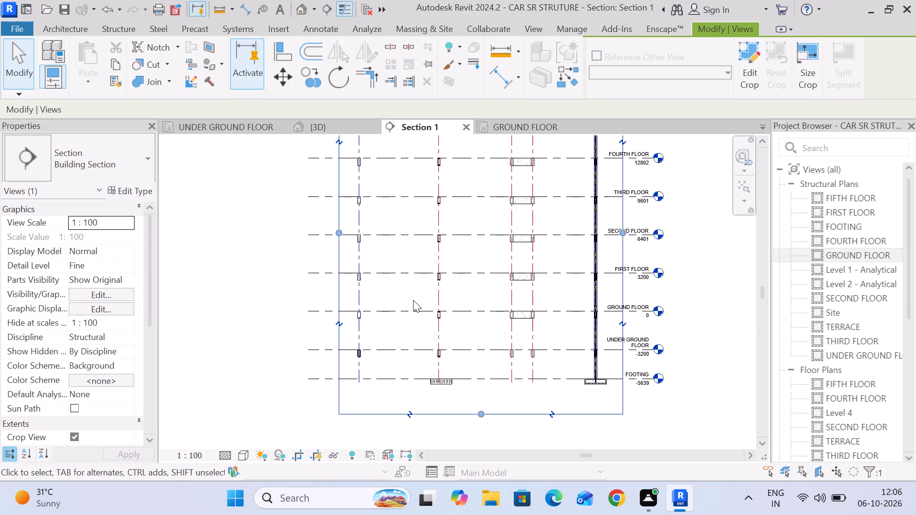
pyautogui.scroll(-2, 438, 342)
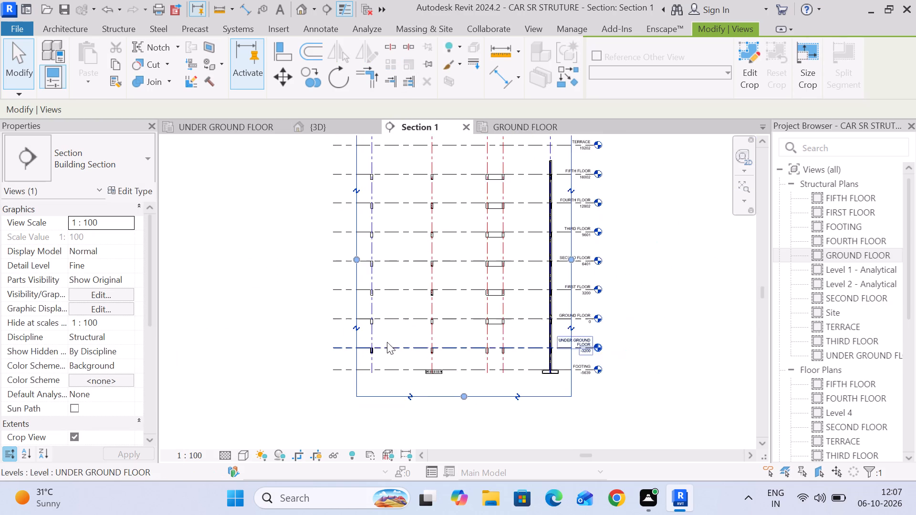
pyautogui.scroll(6, 386, 351)
pyautogui.scroll(1, 369, 258)
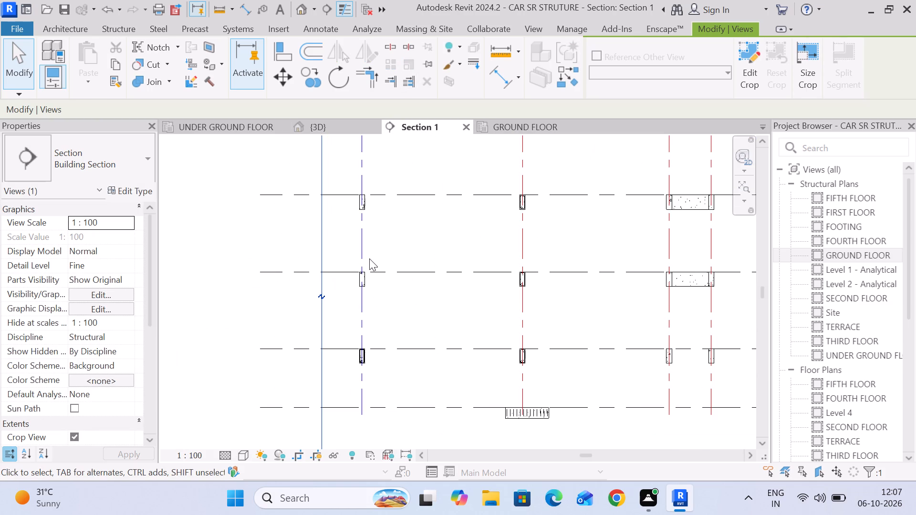
pyautogui.scroll(5, 360, 342)
pyautogui.scroll(-7, 360, 354)
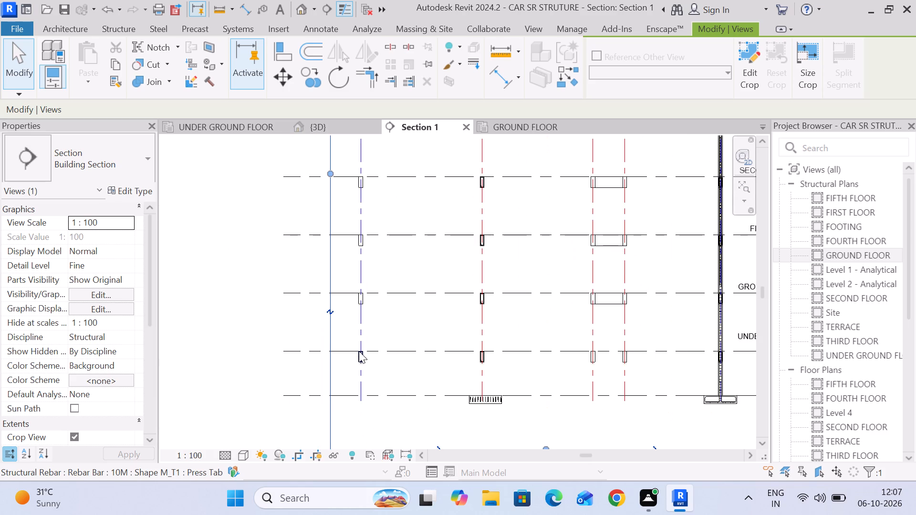
pyautogui.moveTo(400, 355); pyautogui.dragTo(389, 292, button='middle')
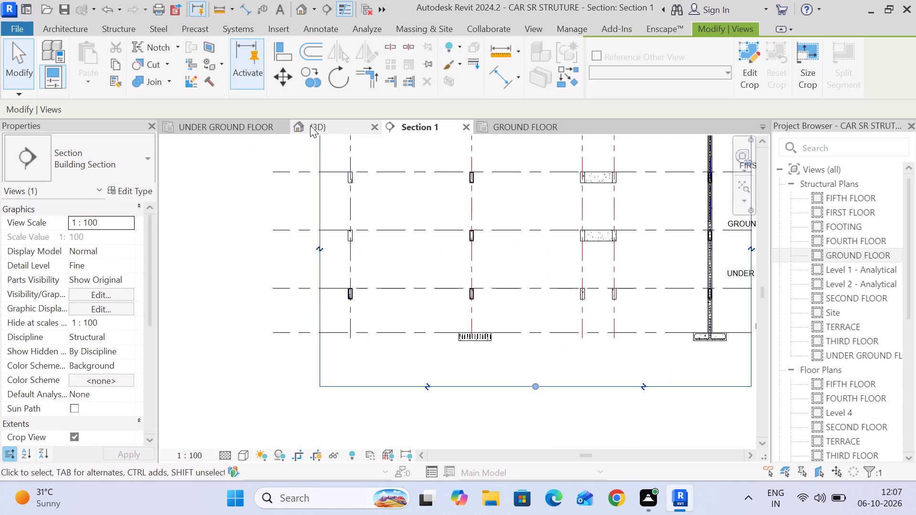
pyautogui.click(234, 125)
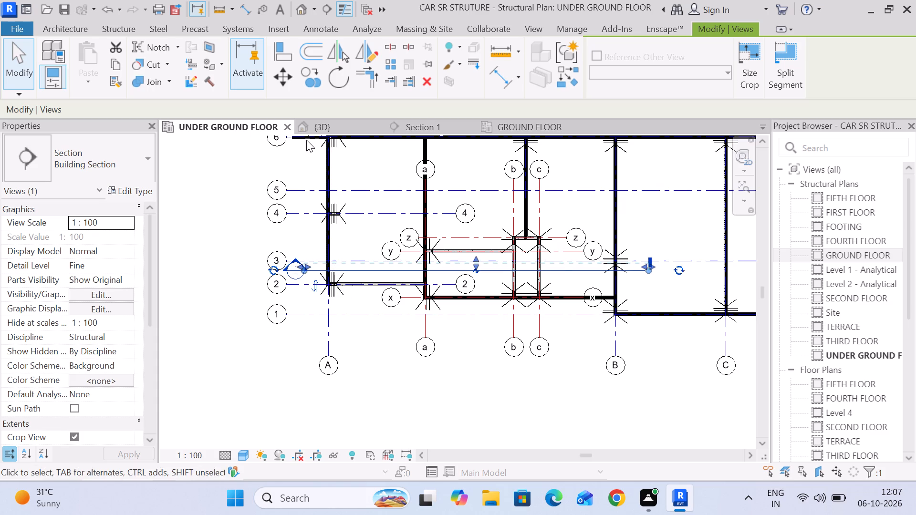
# Set the rebar cover of the grid A beams at GROUND, FIRST and SECOND FLOOR to beam <25 mm> in Section 1.
pyautogui.click(416, 125)
pyautogui.scroll(5, 352, 229)
pyautogui.click(115, 27)
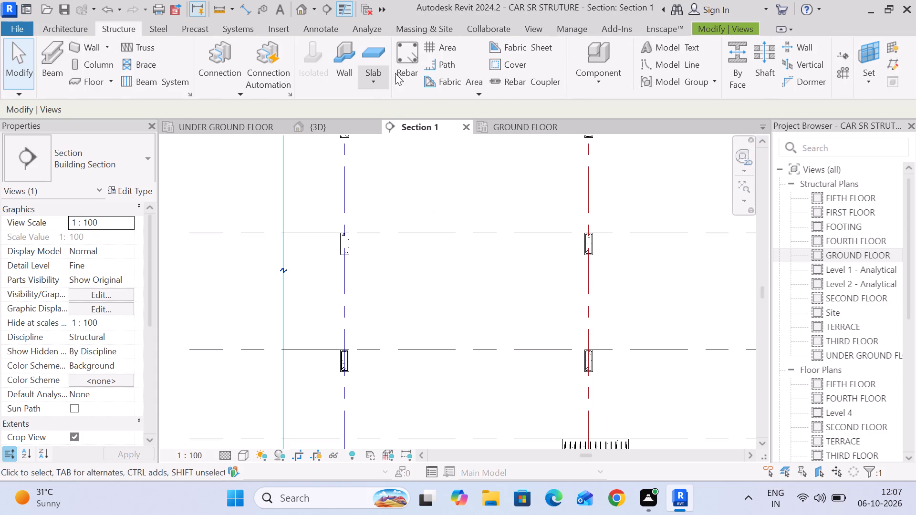
pyautogui.click(516, 63)
pyautogui.click(346, 252)
pyautogui.scroll(-3, 375, 192)
pyautogui.moveTo(375, 192); pyautogui.dragTo(368, 222, button='middle')
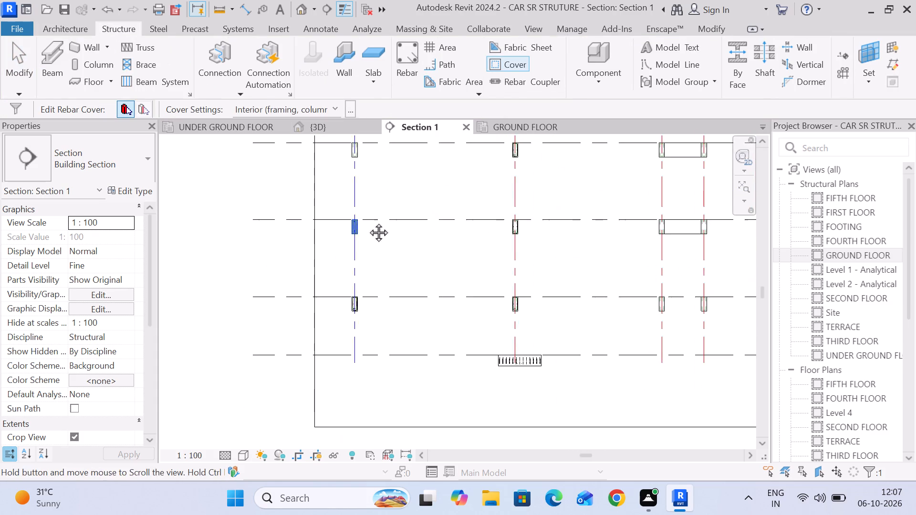
pyautogui.moveTo(368, 222); pyautogui.dragTo(359, 288, button='middle')
pyautogui.click(302, 106)
pyautogui.click(304, 128)
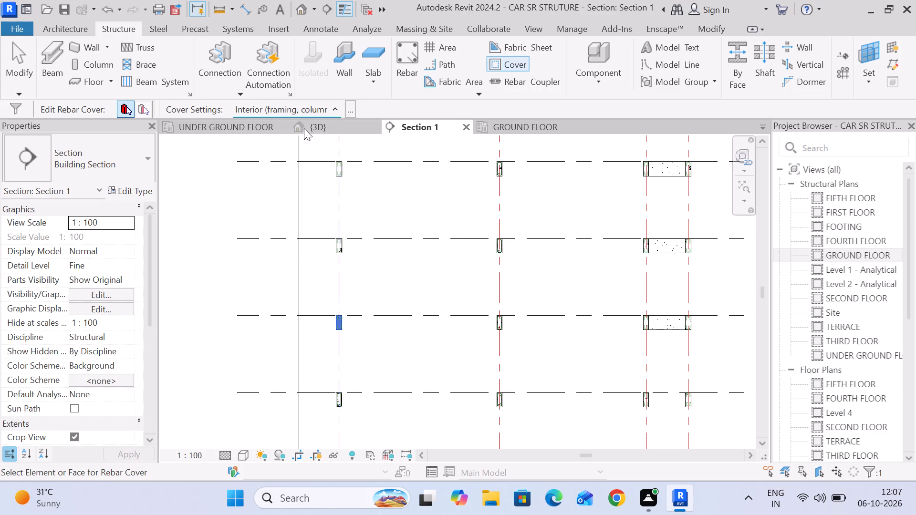
pyautogui.click(336, 249)
pyautogui.click(313, 107)
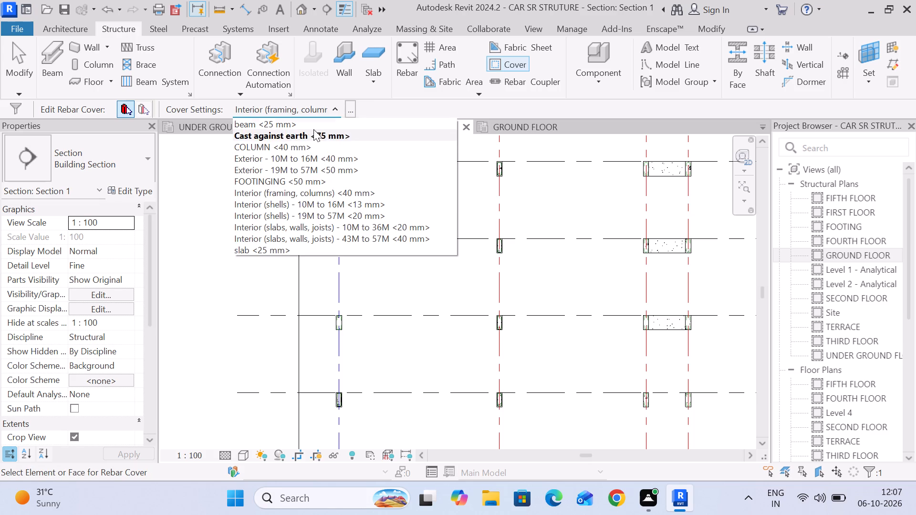
pyautogui.click(314, 123)
pyautogui.moveTo(336, 167); pyautogui.dragTo(336, 231, button='middle')
pyautogui.click(336, 231)
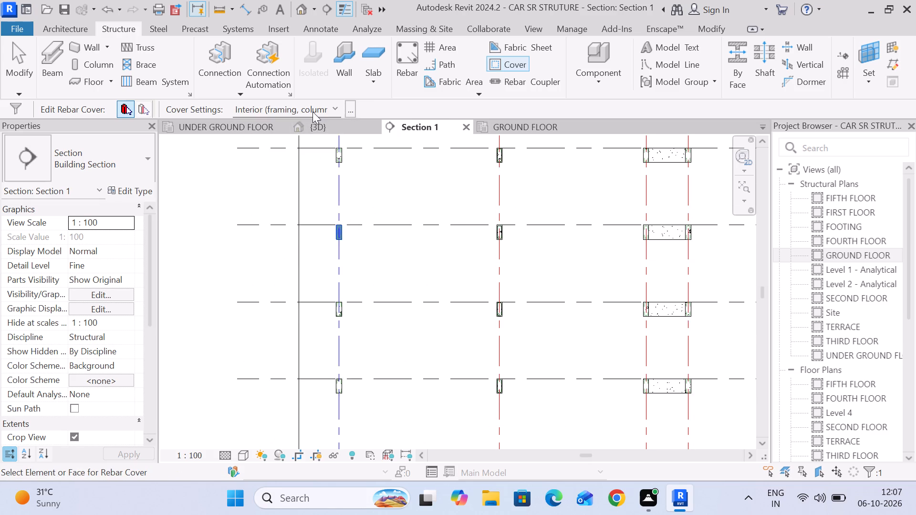
pyautogui.click(312, 109)
pyautogui.click(309, 123)
# Set the rebar cover of the grid A beams at THIRD, FOURTH and FIFTH FLOOR to beam <25 mm>.
pyautogui.moveTo(344, 189); pyautogui.dragTo(349, 258, button='middle')
pyautogui.click(346, 227)
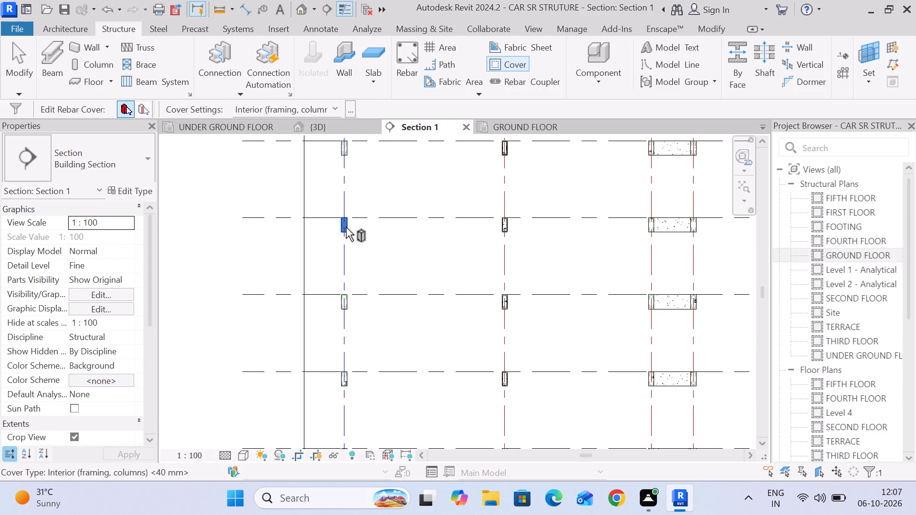
pyautogui.click(302, 104)
pyautogui.click(302, 121)
pyautogui.moveTo(352, 154); pyautogui.dragTo(352, 232, button='middle')
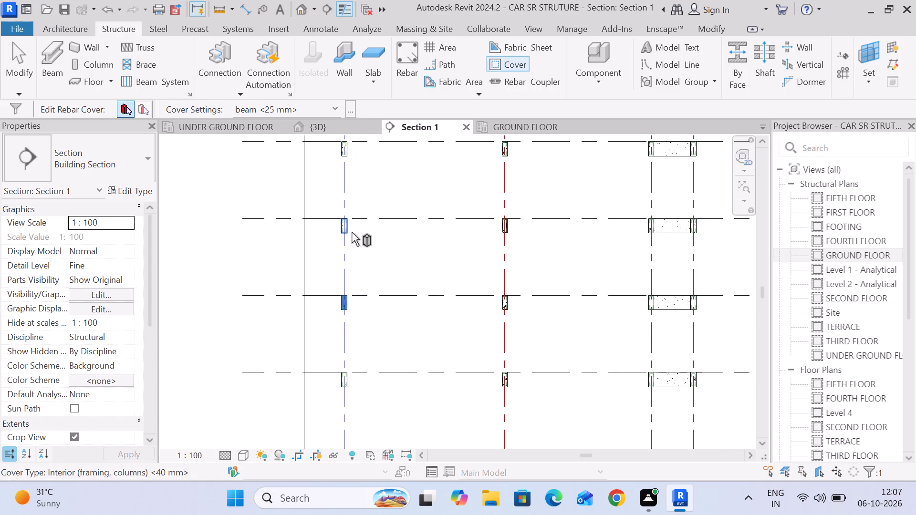
pyautogui.click(344, 231)
pyautogui.click(308, 107)
pyautogui.click(304, 123)
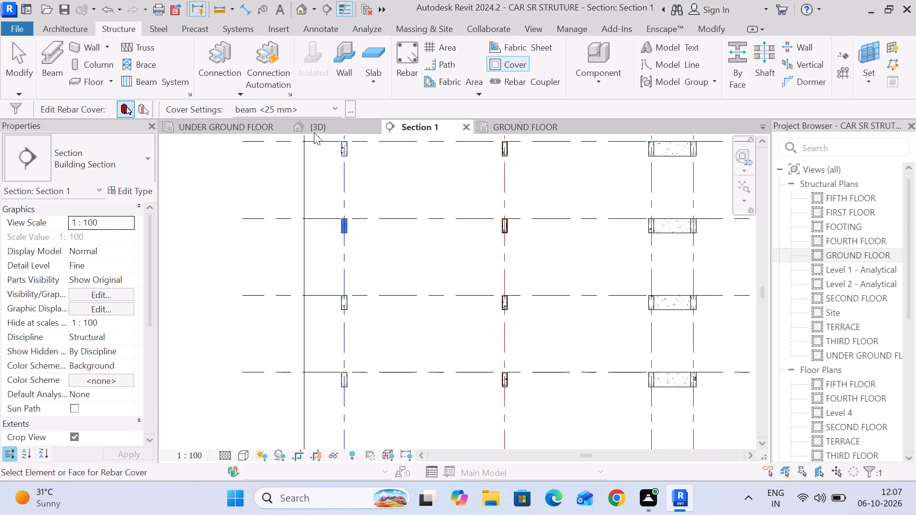
pyautogui.moveTo(333, 159); pyautogui.dragTo(339, 262, button='middle')
pyautogui.click(347, 251)
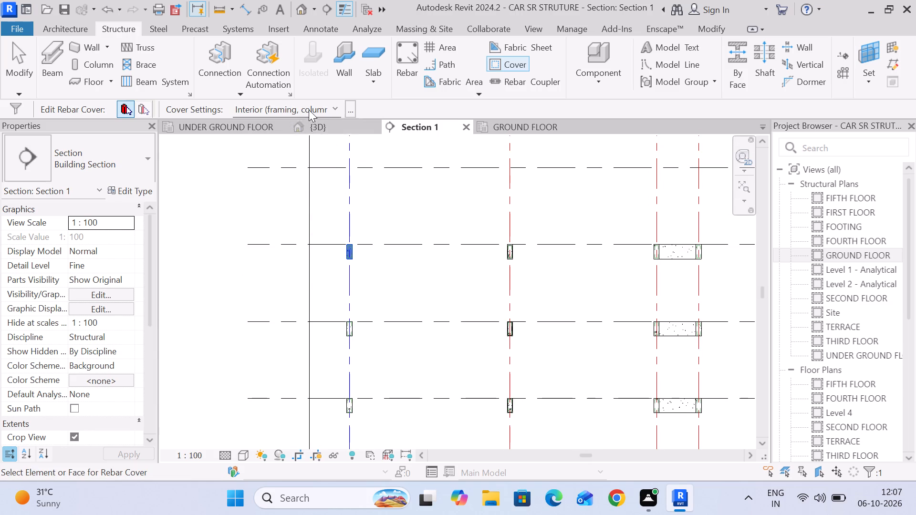
pyautogui.click(309, 110)
pyautogui.click(303, 121)
pyautogui.scroll(-5, 328, 237)
pyautogui.moveTo(402, 292); pyautogui.dragTo(348, 240, button='middle')
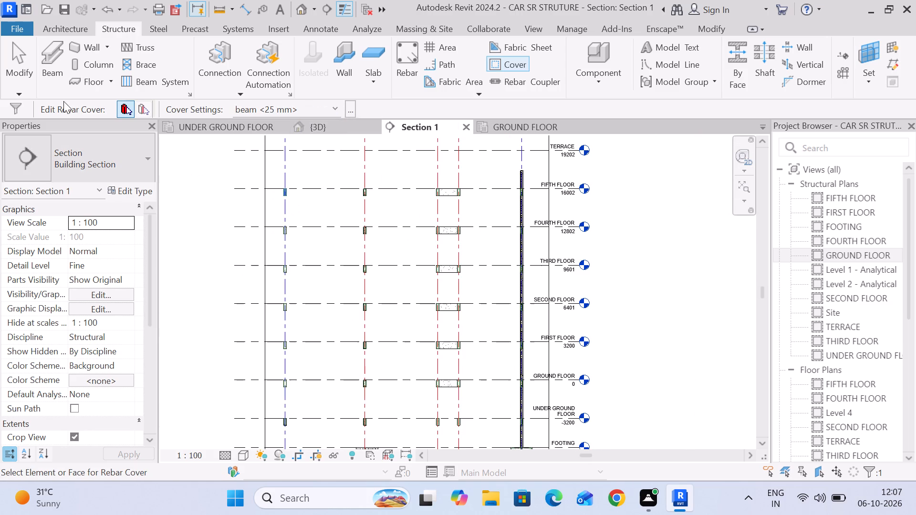
pyautogui.click(9, 60)
# Copy only the structural rebar of the grid A UNDER GROUND FLOOR beam up to the GROUND FLOOR beam, matching the beams' bottom midpoints.
pyautogui.scroll(-3, 78, 144)
pyautogui.scroll(-3, 284, 219)
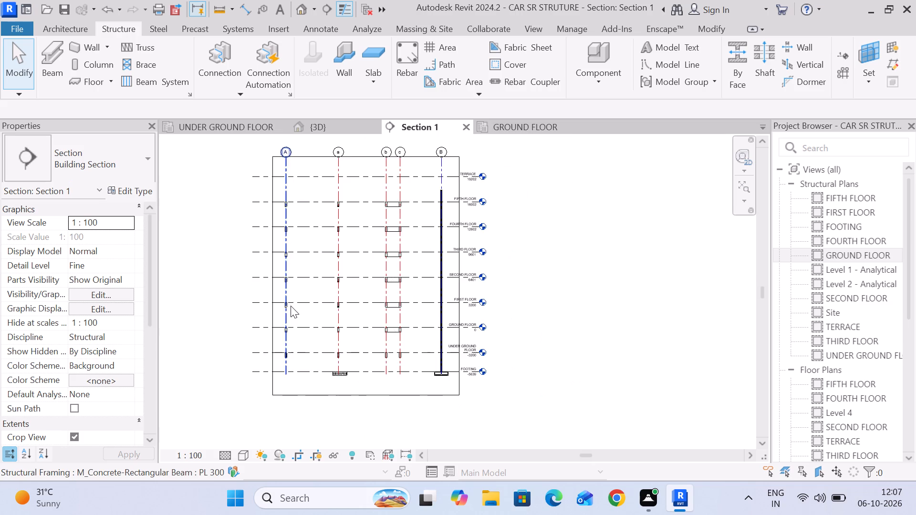
pyautogui.scroll(5, 292, 311)
pyautogui.moveTo(308, 353); pyautogui.dragTo(348, 276, button='middle')
pyautogui.scroll(5, 350, 295)
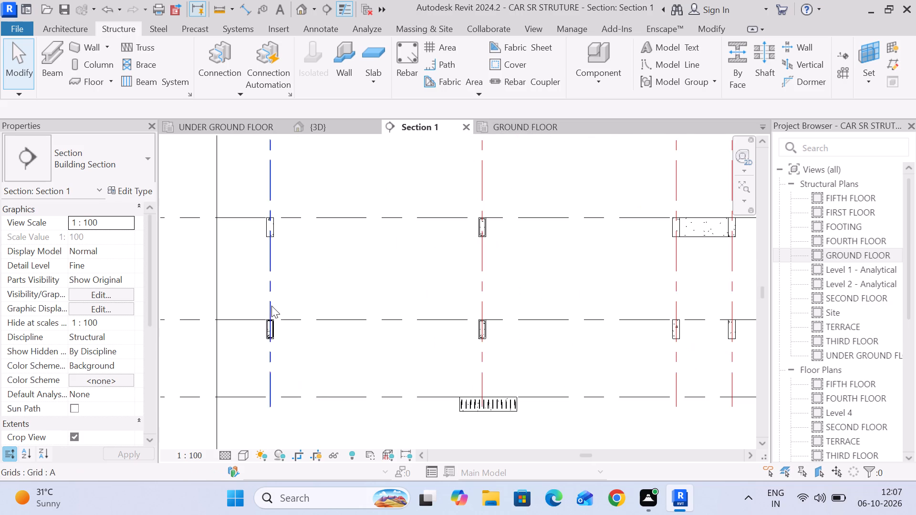
pyautogui.scroll(10, 273, 344)
pyautogui.moveTo(335, 330); pyautogui.dragTo(287, 286, button='middle')
pyautogui.scroll(-5, 287, 286)
pyautogui.moveTo(287, 286); pyautogui.dragTo(413, 253, button='middle')
pyautogui.scroll(-4, 413, 253)
pyautogui.moveTo(408, 253); pyautogui.dragTo(343, 253, button='middle')
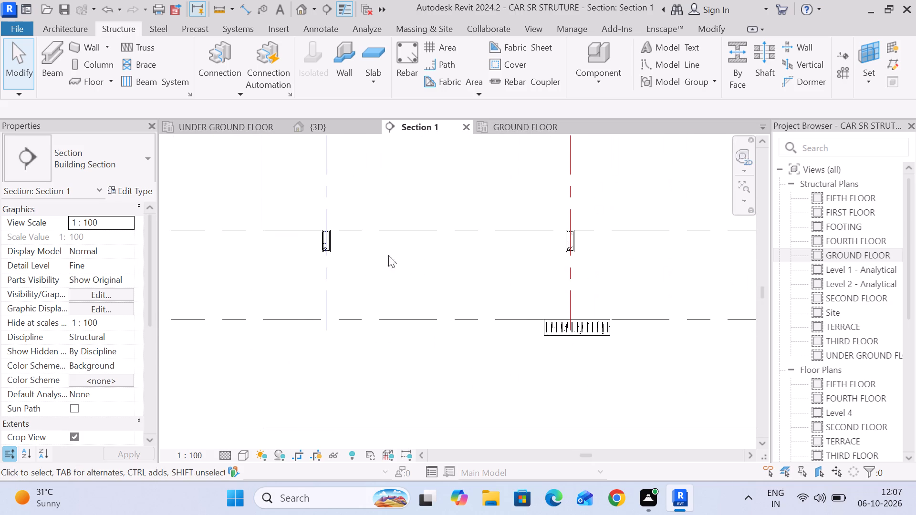
pyautogui.moveTo(310, 206); pyautogui.dragTo(337, 258)
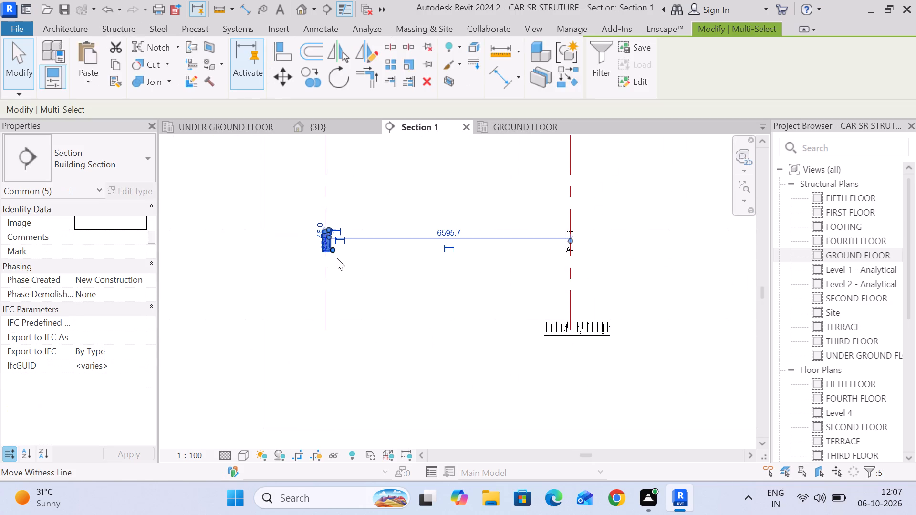
pyautogui.click(609, 55)
pyautogui.click(540, 181)
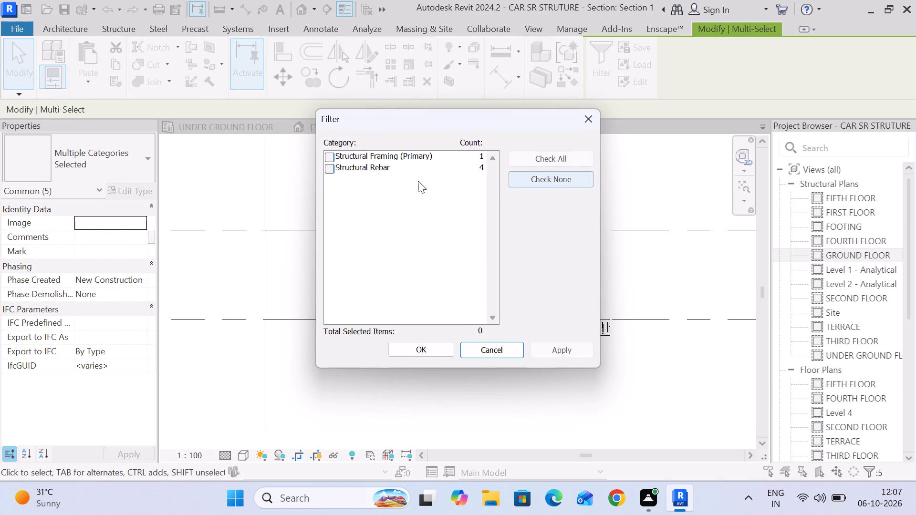
pyautogui.click(326, 167)
pyautogui.click(427, 345)
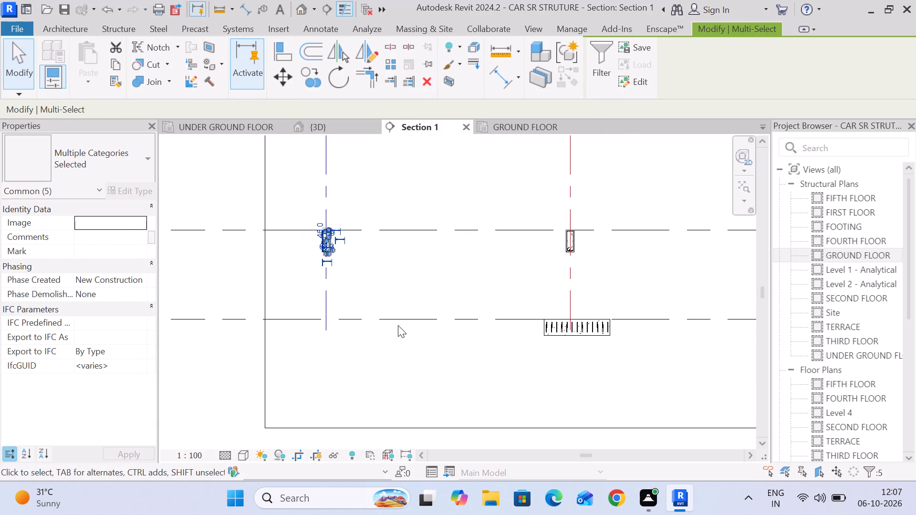
pyautogui.click(274, 88)
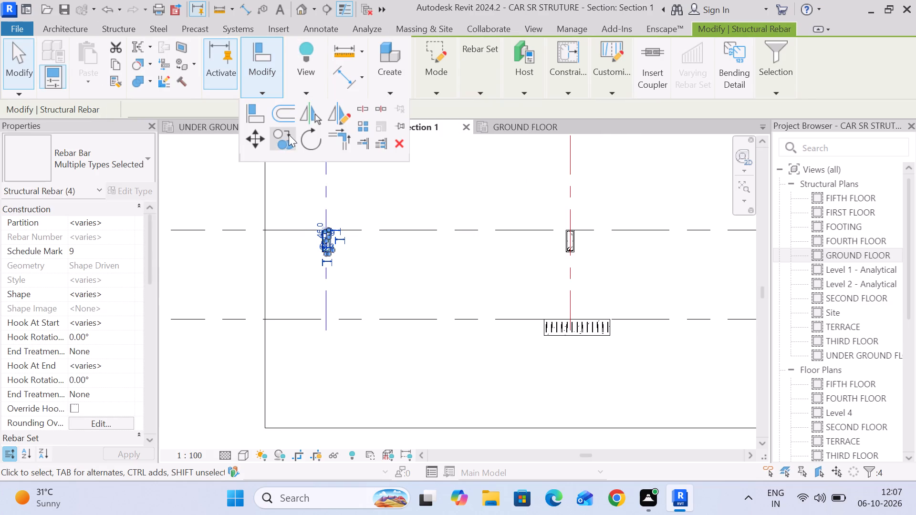
pyautogui.click(289, 134)
pyautogui.scroll(13, 326, 261)
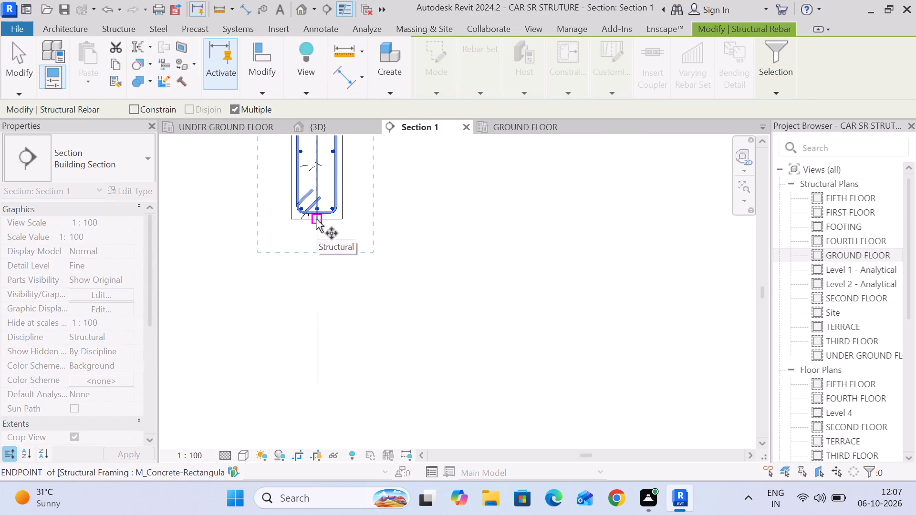
pyautogui.click(316, 219)
pyautogui.scroll(-6, 330, 219)
pyautogui.moveTo(332, 237); pyautogui.dragTo(343, 369, button='middle')
pyautogui.moveTo(322, 166); pyautogui.dragTo(341, 351, button='middle')
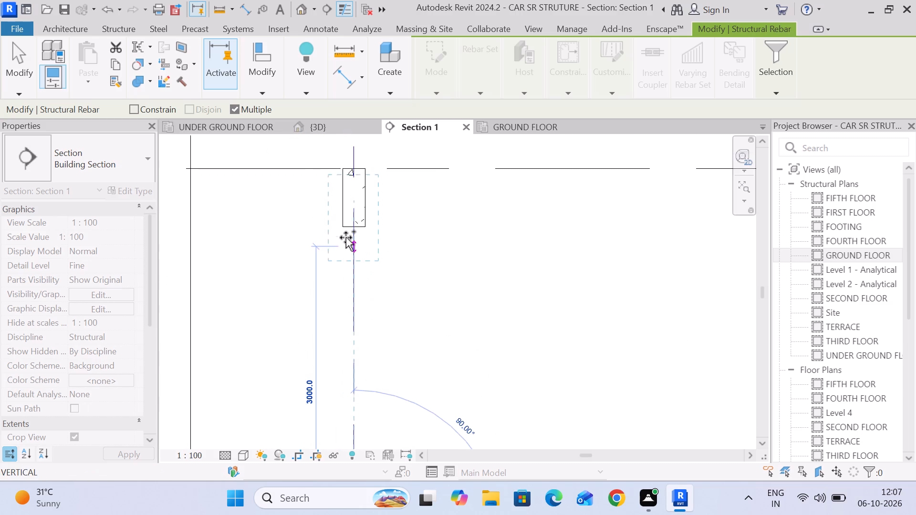
pyautogui.scroll(1, 351, 231)
pyautogui.click(354, 224)
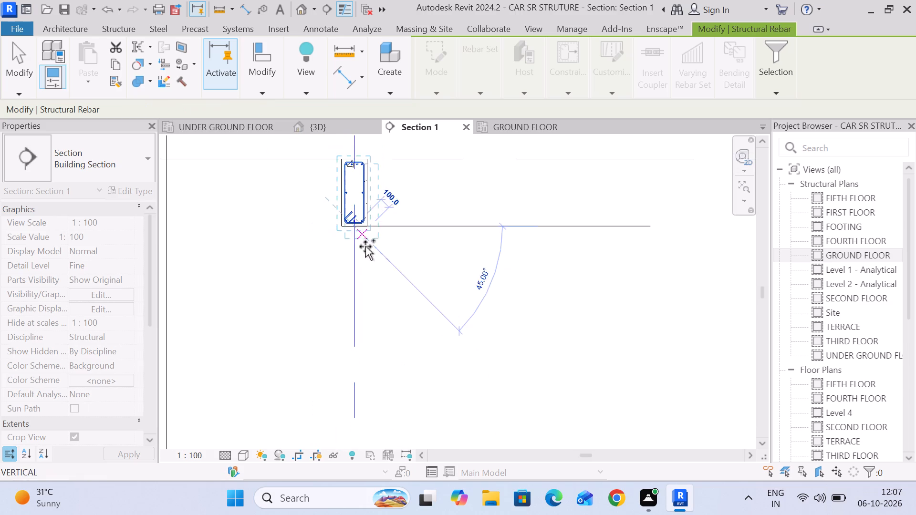
pyautogui.scroll(-5, 376, 260)
pyautogui.click(11, 71)
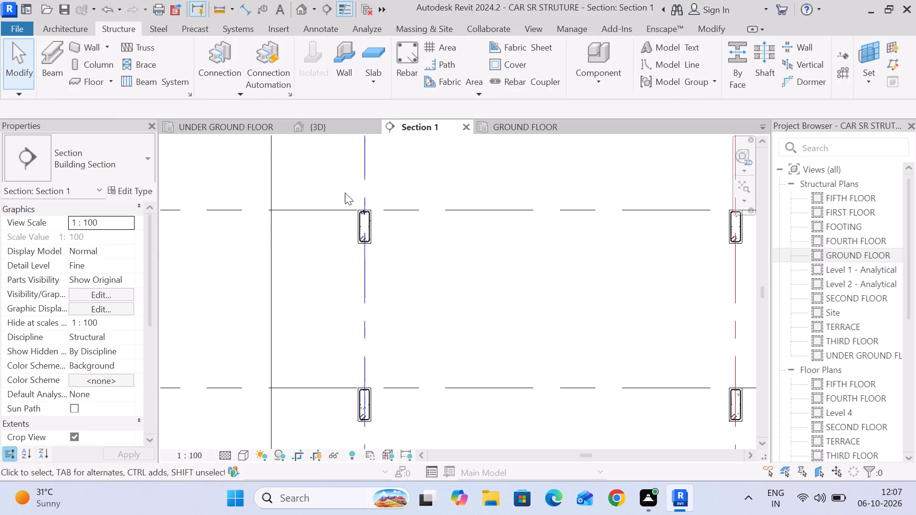
# Examine the grid A beams' rebar in the GROUND FLOOR plan and across the floors in Section 1.
pyautogui.click(343, 192)
pyautogui.click(217, 124)
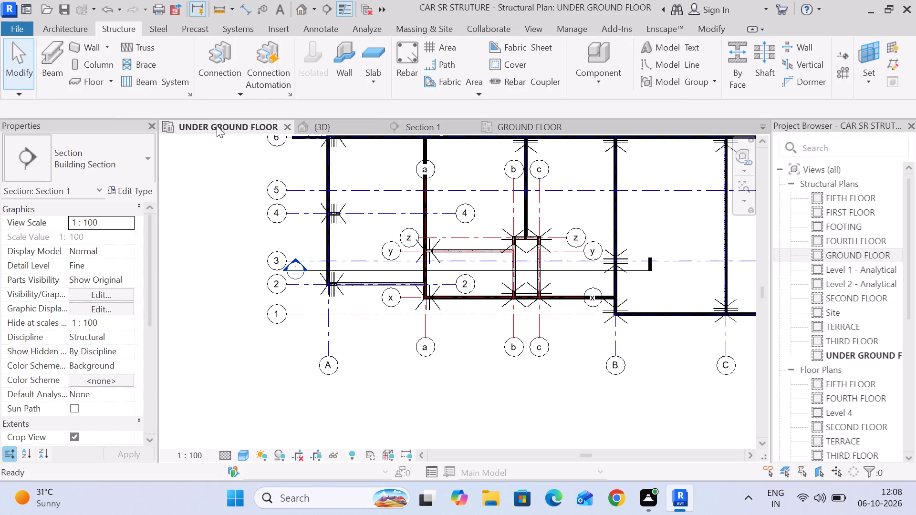
pyautogui.click(504, 123)
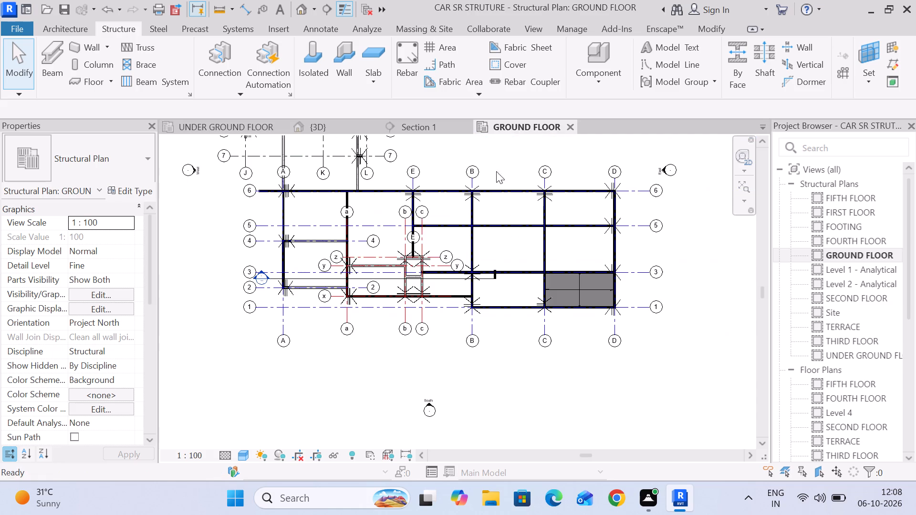
pyautogui.scroll(5, 285, 255)
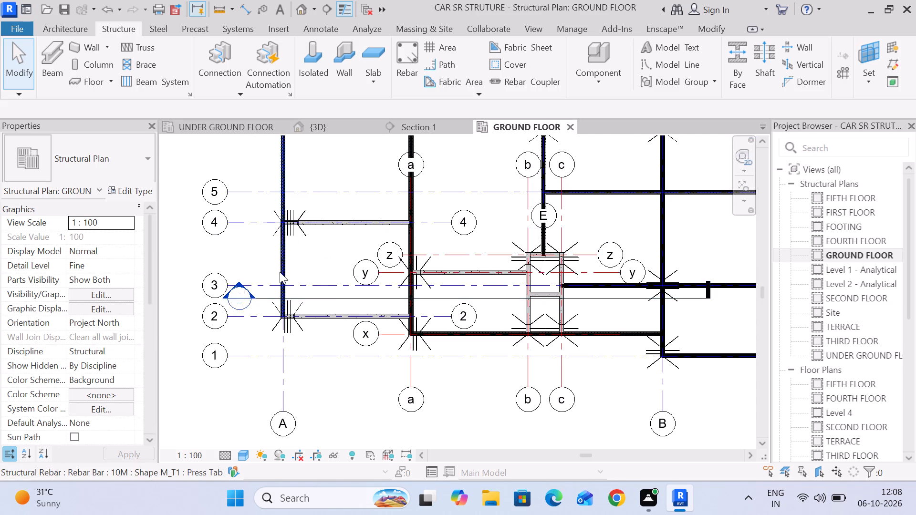
pyautogui.scroll(6, 280, 271)
pyautogui.moveTo(323, 251); pyautogui.dragTo(397, 217, button='middle')
pyautogui.click(423, 127)
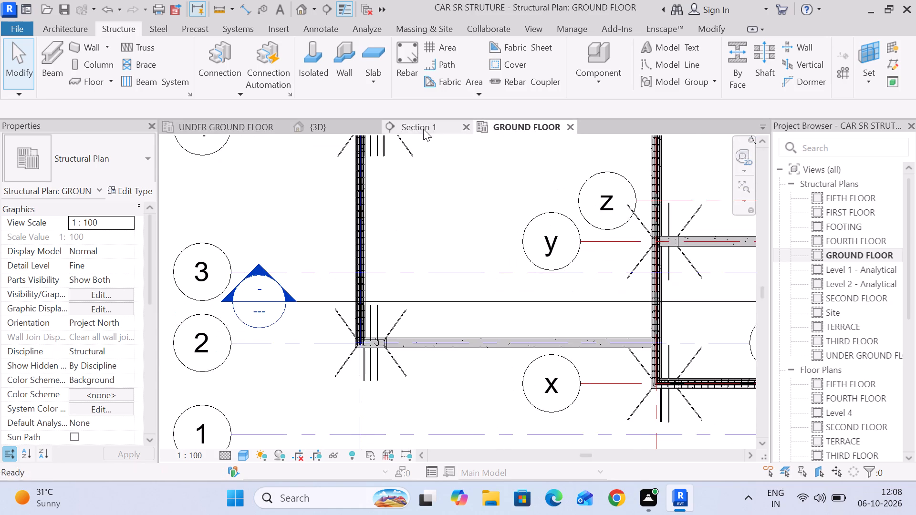
pyautogui.moveTo(367, 401); pyautogui.dragTo(367, 359, button='middle')
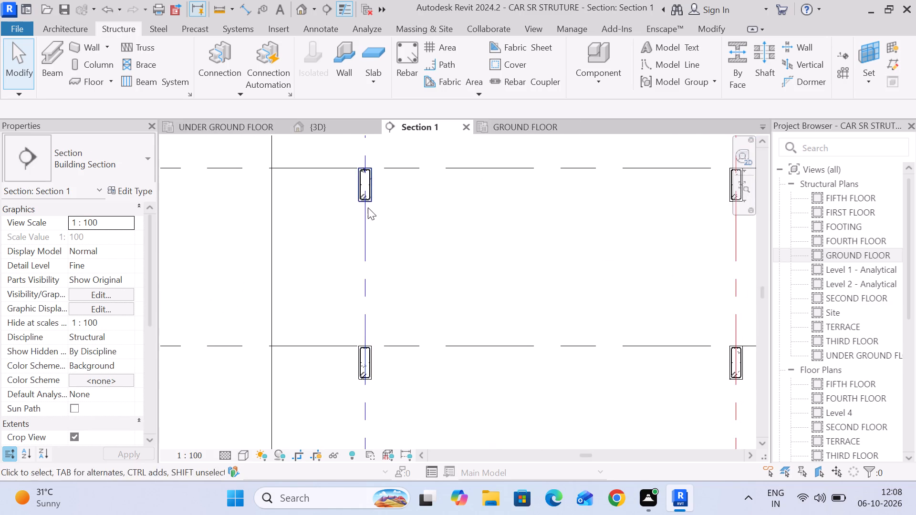
pyautogui.scroll(-6, 369, 217)
pyautogui.scroll(6, 369, 247)
pyautogui.scroll(5, 357, 178)
pyautogui.scroll(-10, 388, 225)
pyautogui.scroll(5, 598, 385)
pyautogui.scroll(6, 559, 377)
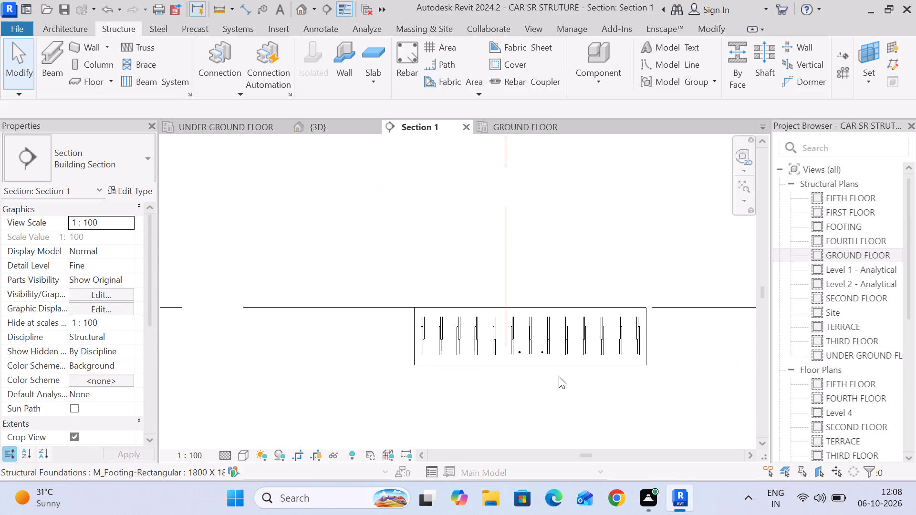
pyautogui.scroll(-15, 554, 363)
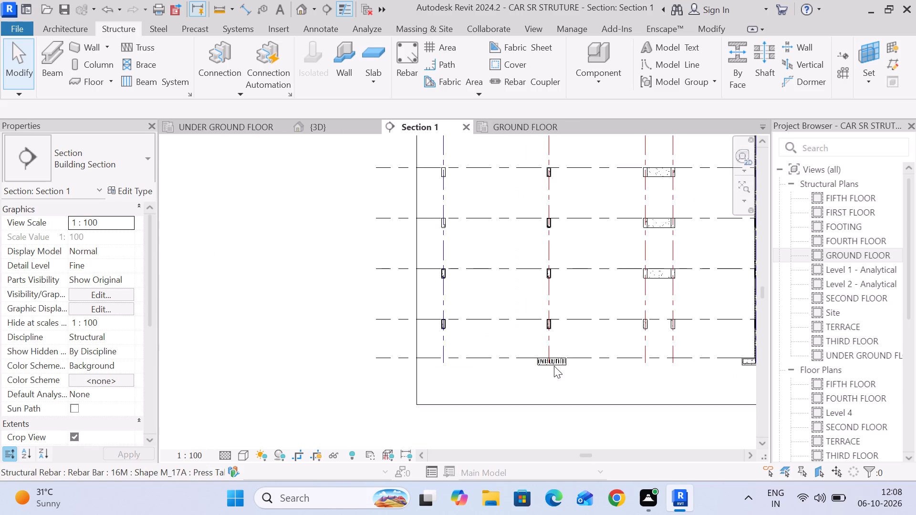
pyautogui.moveTo(585, 381); pyautogui.dragTo(454, 299, button='middle')
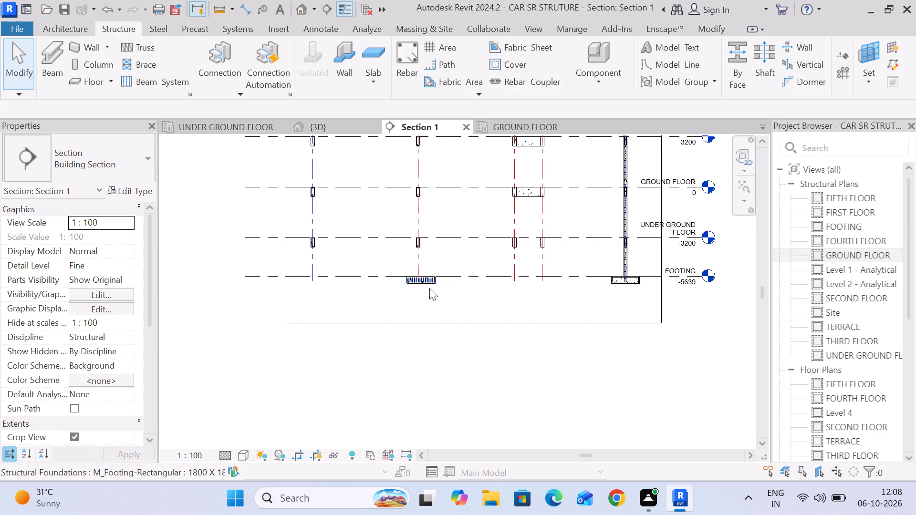
pyautogui.scroll(-3, 429, 288)
pyautogui.moveTo(396, 287); pyautogui.dragTo(502, 428, button='middle')
# Shorten the 16M bottom bars of the GROUND FLOOR grid A beam from grid 6 to end inside the column at grid 4.
pyautogui.scroll(7, 441, 352)
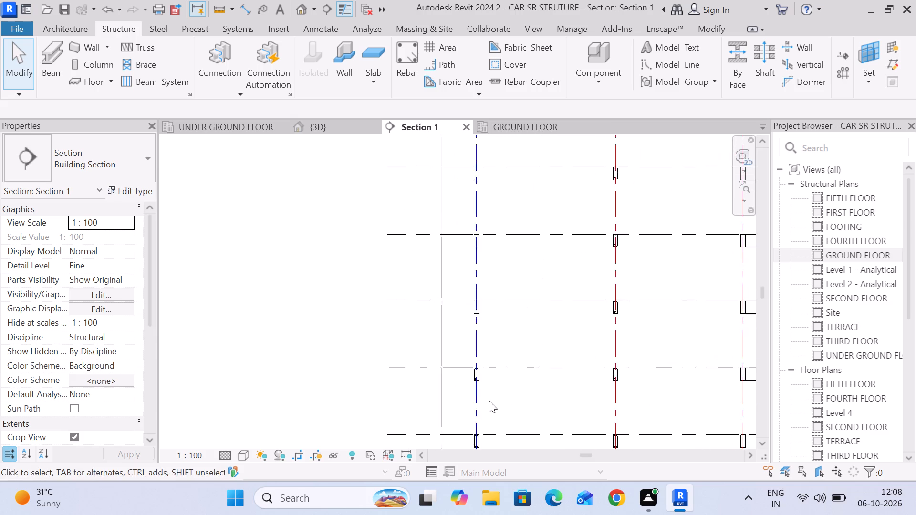
pyautogui.scroll(16, 489, 401)
pyautogui.moveTo(496, 409); pyautogui.dragTo(473, 377, button='middle')
pyautogui.scroll(7, 436, 315)
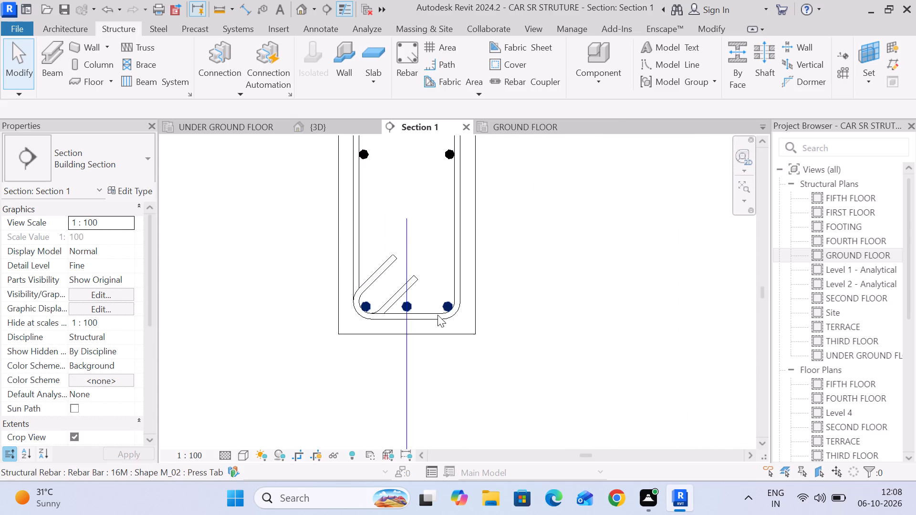
pyautogui.click(402, 302)
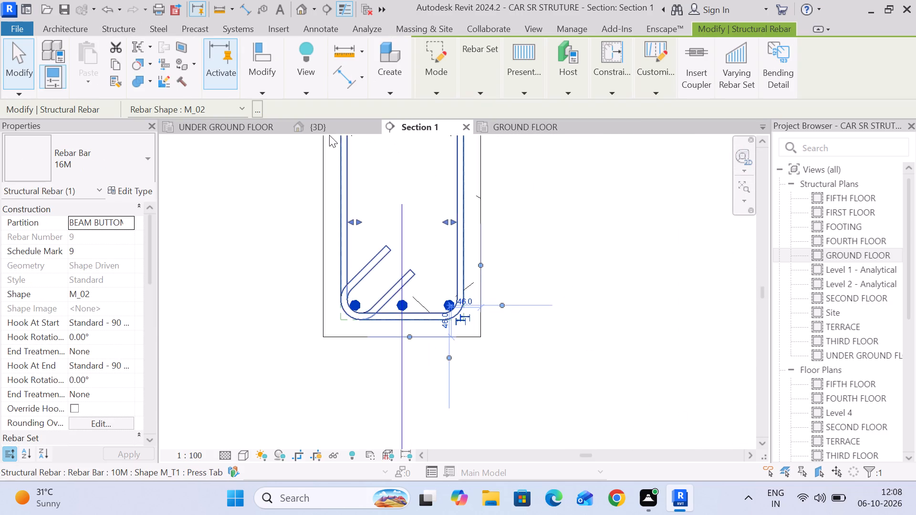
pyautogui.click(526, 130)
pyautogui.scroll(10, 361, 350)
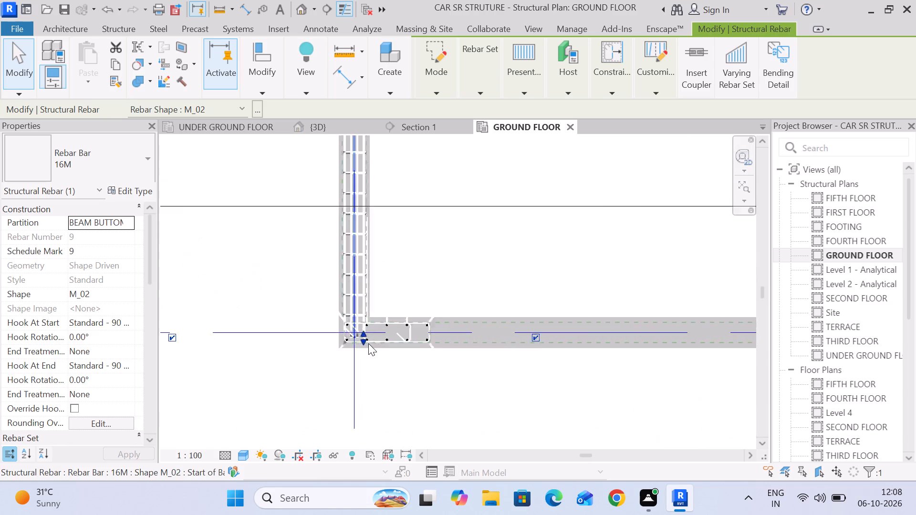
pyautogui.scroll(2, 368, 343)
pyautogui.scroll(-15, 376, 342)
pyautogui.scroll(2, 379, 182)
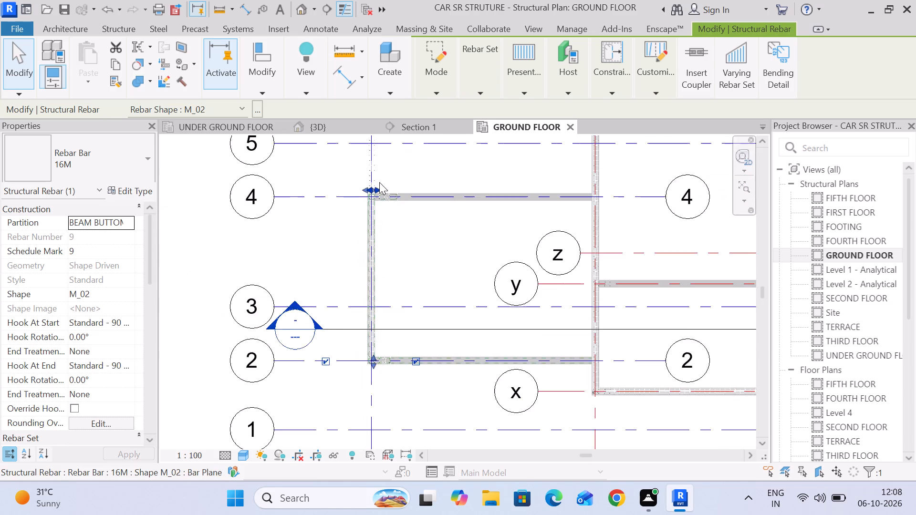
pyautogui.scroll(17, 379, 182)
pyautogui.scroll(-13, 463, 206)
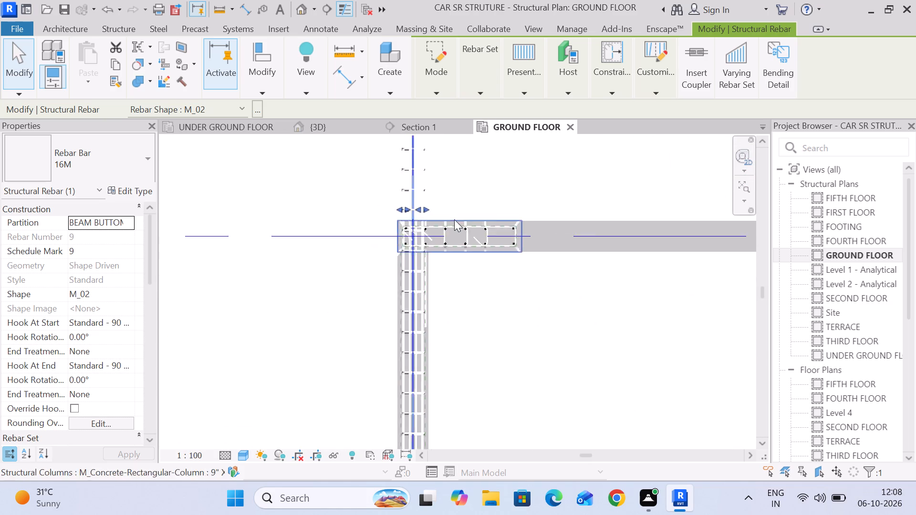
pyautogui.scroll(-2, 454, 219)
pyautogui.moveTo(457, 178); pyautogui.dragTo(458, 403, button='middle')
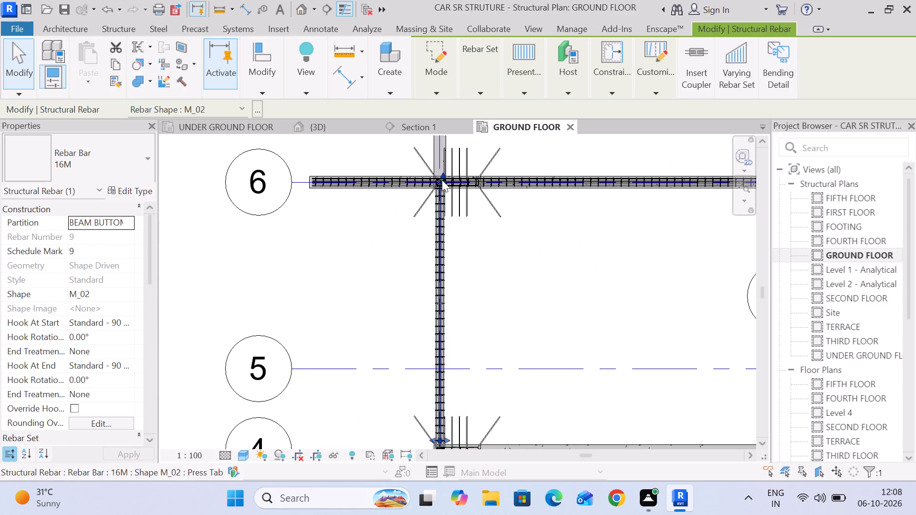
pyautogui.moveTo(442, 180); pyautogui.dragTo(451, 313)
pyautogui.moveTo(481, 386); pyautogui.dragTo(484, 239, button='middle')
pyautogui.moveTo(446, 167); pyautogui.dragTo(450, 262)
pyautogui.scroll(14, 449, 289)
pyautogui.moveTo(479, 335); pyautogui.dragTo(507, 271, button='middle')
pyautogui.scroll(1, 508, 268)
pyautogui.moveTo(508, 276); pyautogui.dragTo(508, 345, button='middle')
pyautogui.scroll(1, 510, 344)
pyautogui.scroll(-4, 512, 341)
pyautogui.moveTo(471, 206); pyautogui.dragTo(471, 298)
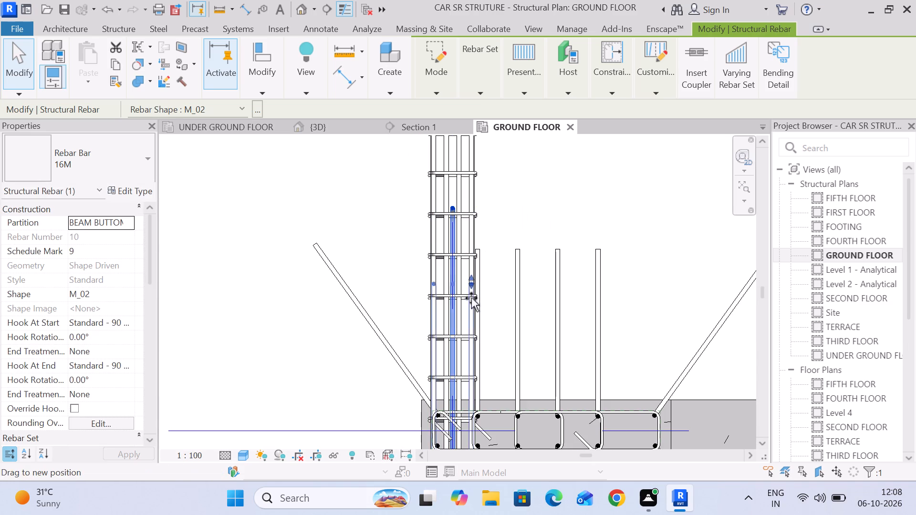
pyautogui.moveTo(471, 298); pyautogui.dragTo(474, 331)
pyautogui.moveTo(507, 387); pyautogui.dragTo(513, 246, button='middle')
pyautogui.scroll(3, 468, 285)
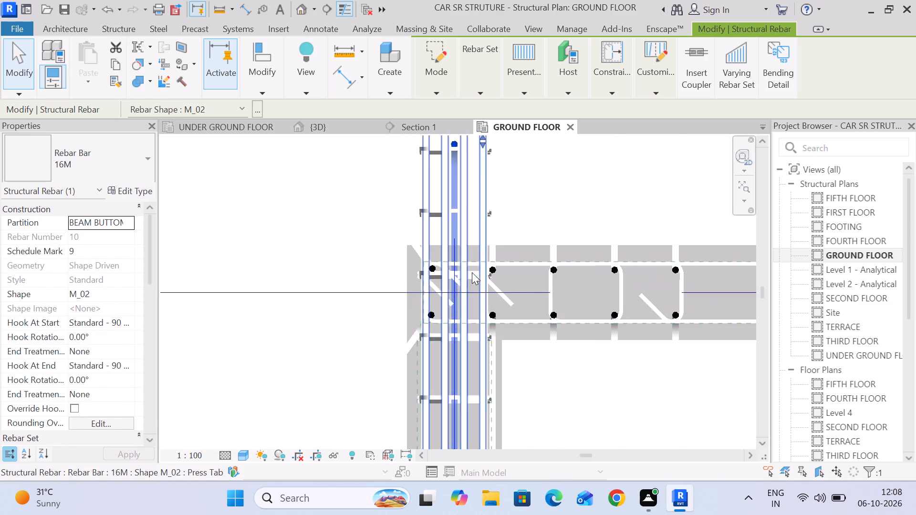
pyautogui.moveTo(482, 144); pyautogui.dragTo(494, 270)
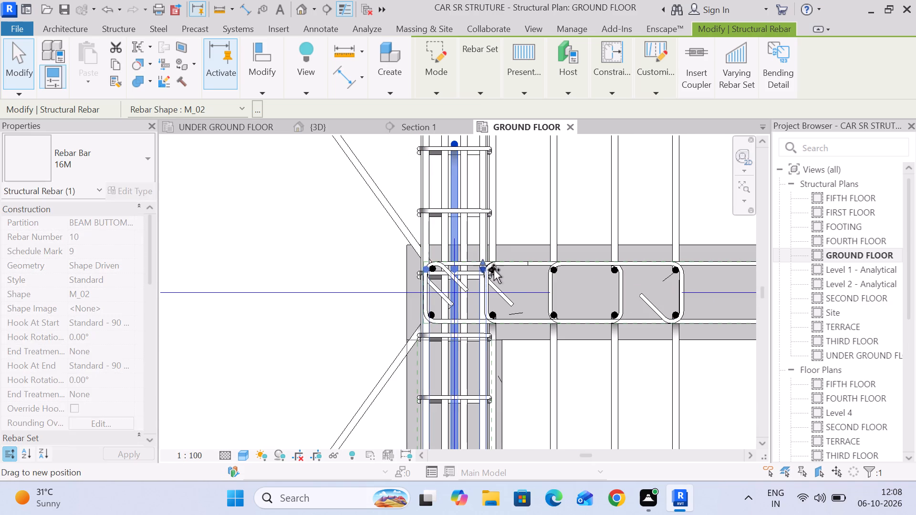
pyautogui.moveTo(494, 270); pyautogui.dragTo(496, 277)
pyautogui.scroll(-15, 502, 277)
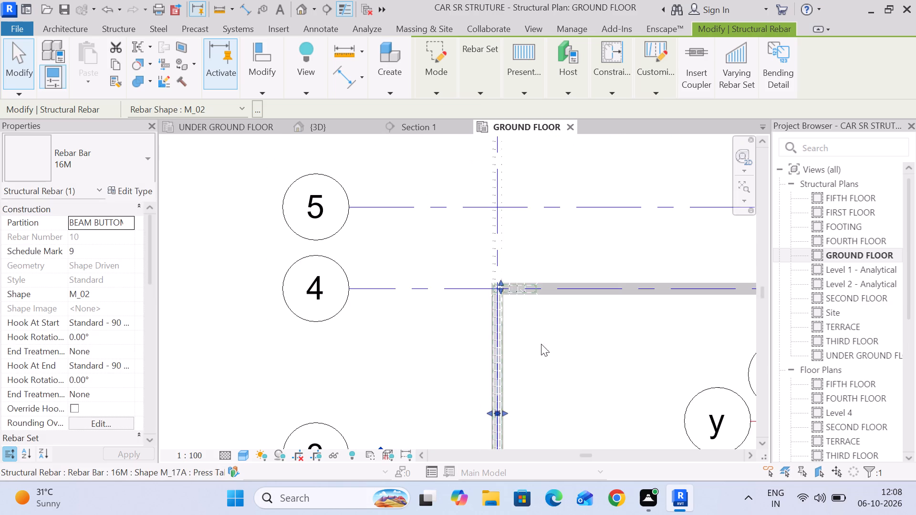
pyautogui.scroll(-5, 542, 347)
pyautogui.moveTo(542, 349); pyautogui.dragTo(475, 256, button='middle')
# Shorten the 16M middle side bars of the GROUND FLOOR grid A beam from grid 6 to end inside the grid 4 column.
pyautogui.click(413, 123)
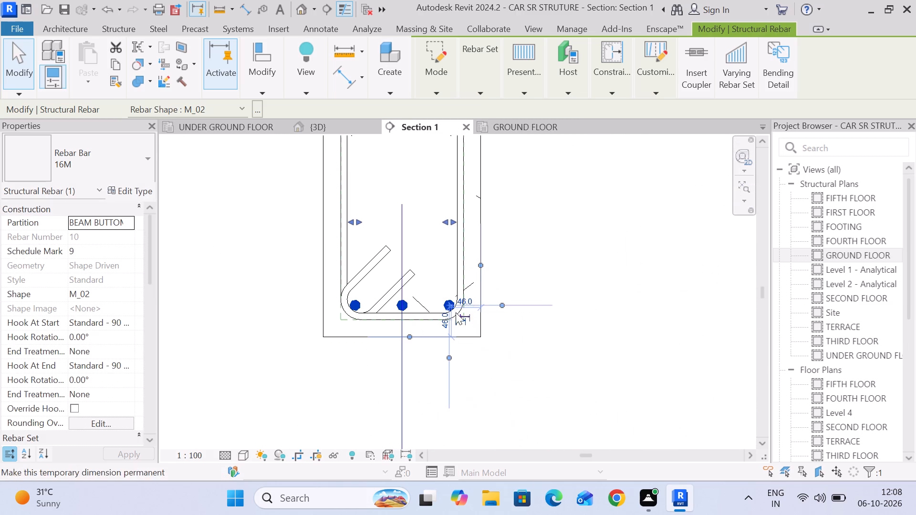
pyautogui.click(592, 248)
pyautogui.moveTo(421, 166); pyautogui.dragTo(437, 346, button='middle')
pyautogui.scroll(4, 460, 331)
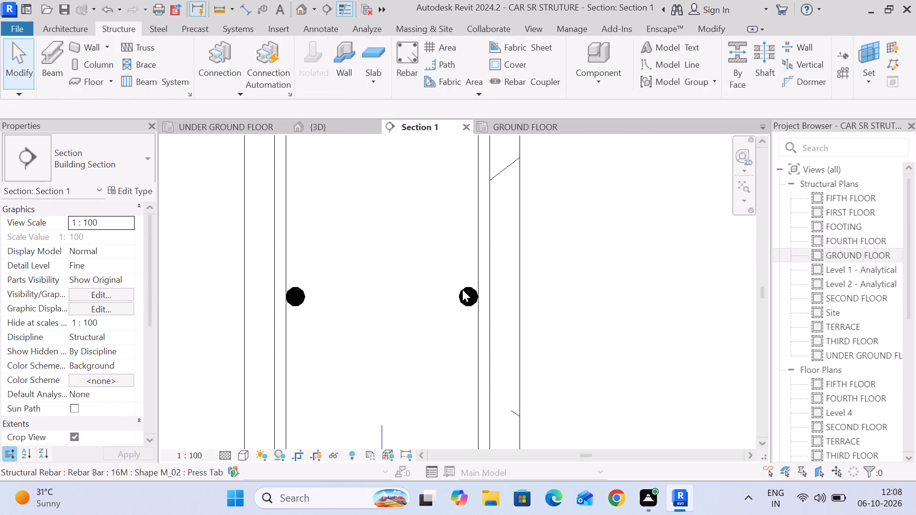
pyautogui.click(462, 289)
pyautogui.click(599, 291)
pyautogui.scroll(11, 488, 290)
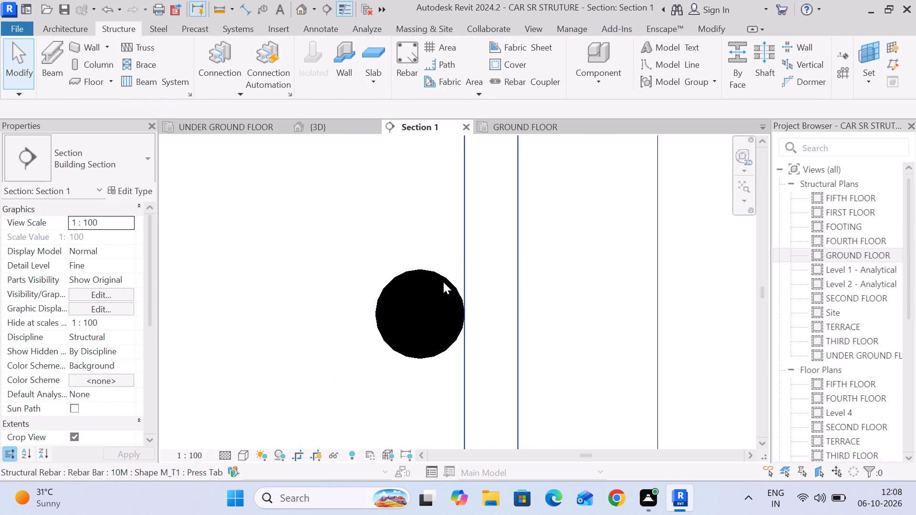
pyautogui.click(442, 280)
pyautogui.scroll(-19, 458, 282)
pyautogui.scroll(-6, 458, 288)
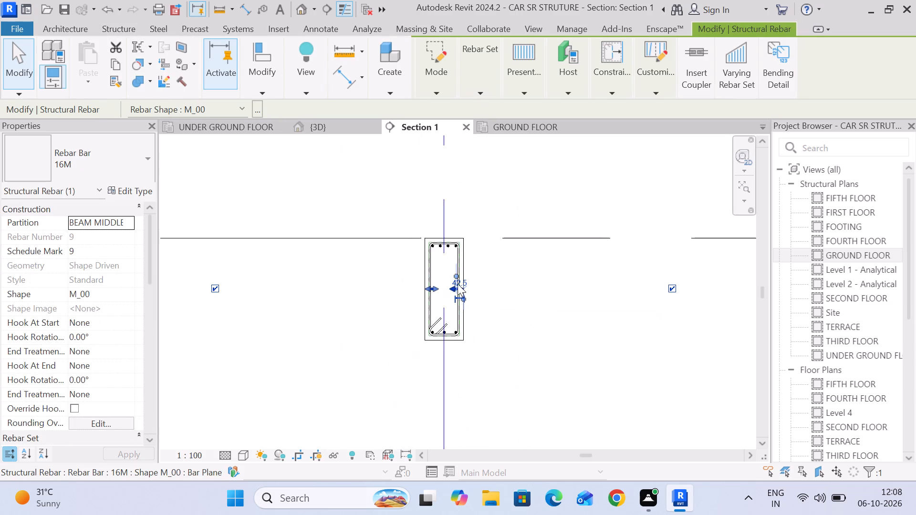
pyautogui.click(528, 130)
pyautogui.scroll(-3, 492, 267)
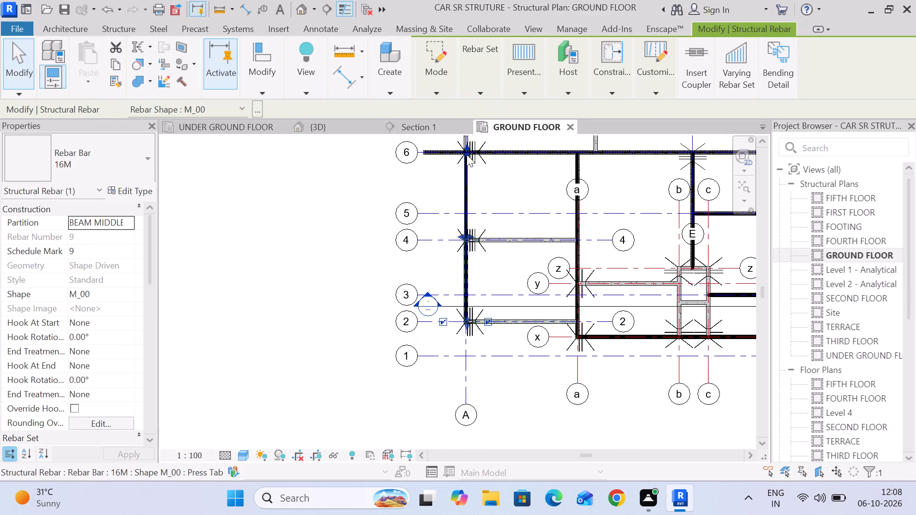
pyautogui.moveTo(467, 154); pyautogui.dragTo(467, 218)
pyautogui.scroll(12, 469, 227)
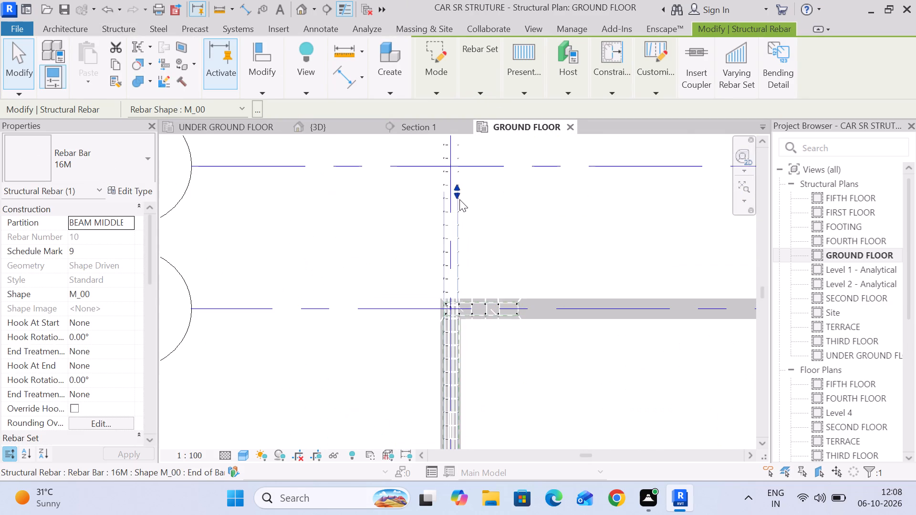
pyautogui.moveTo(459, 199); pyautogui.dragTo(465, 239)
pyautogui.scroll(6, 454, 259)
pyautogui.moveTo(473, 283); pyautogui.dragTo(488, 246, button='middle')
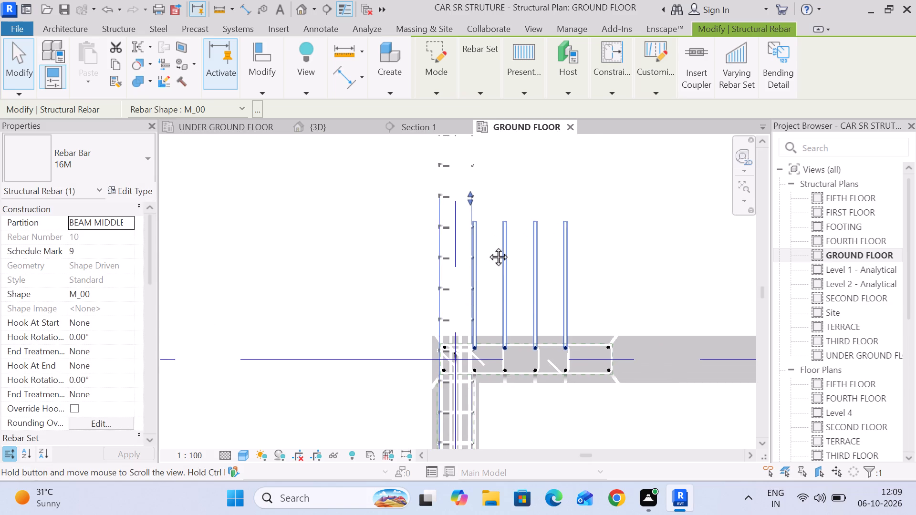
pyautogui.moveTo(488, 246); pyautogui.dragTo(488, 242, button='middle')
pyautogui.scroll(2, 487, 234)
pyautogui.moveTo(472, 154); pyautogui.dragTo(506, 309)
pyautogui.scroll(7, 485, 343)
pyautogui.moveTo(484, 374); pyautogui.dragTo(494, 305, button='middle')
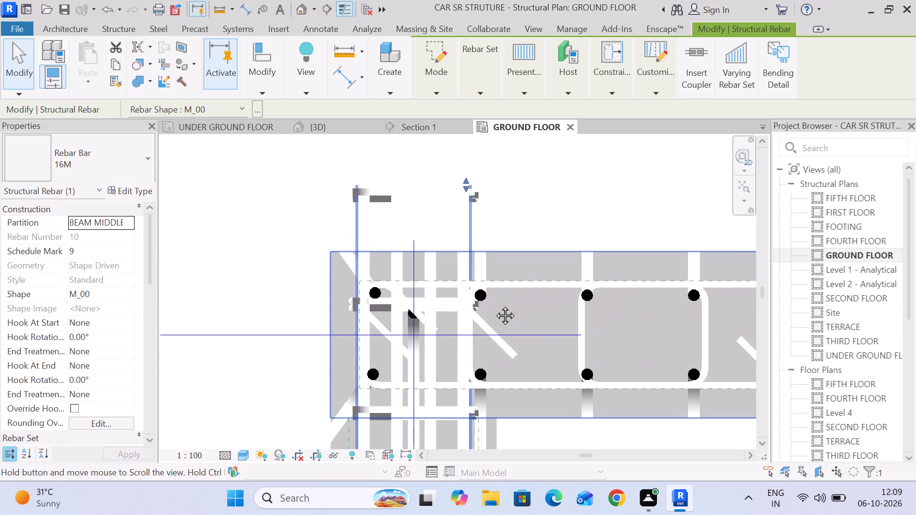
pyautogui.moveTo(494, 305); pyautogui.dragTo(505, 279, button='middle')
pyautogui.moveTo(474, 154); pyautogui.dragTo(502, 274)
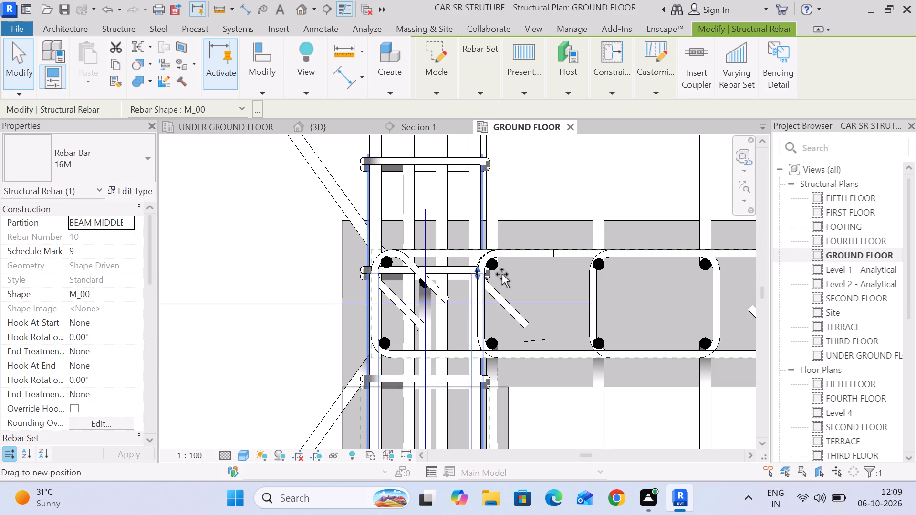
pyautogui.moveTo(502, 274); pyautogui.dragTo(502, 275)
pyautogui.scroll(-8, 505, 275)
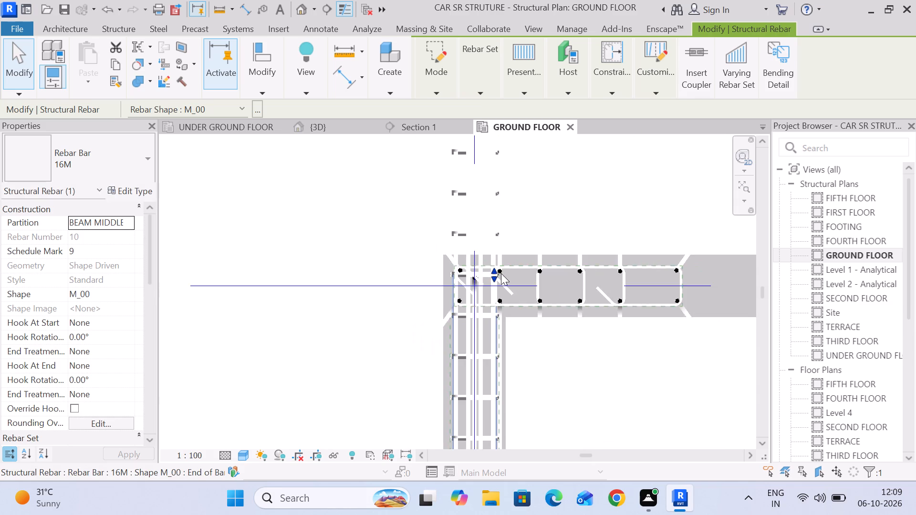
pyautogui.scroll(-11, 501, 273)
pyautogui.moveTo(569, 359); pyautogui.dragTo(529, 282, button='middle')
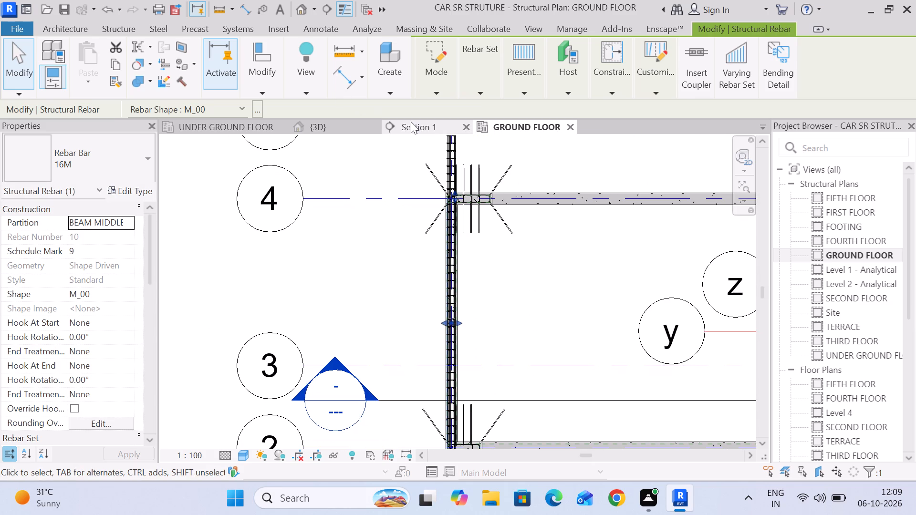
# Shorten the 16M upper bars of the GROUND FLOOR grid A beam from grid 6 to end inside the grid 4 column.
pyautogui.click(414, 127)
pyautogui.scroll(6, 489, 259)
pyautogui.click(487, 248)
pyautogui.scroll(11, 400, 229)
pyautogui.click(391, 234)
pyautogui.scroll(-6, 394, 234)
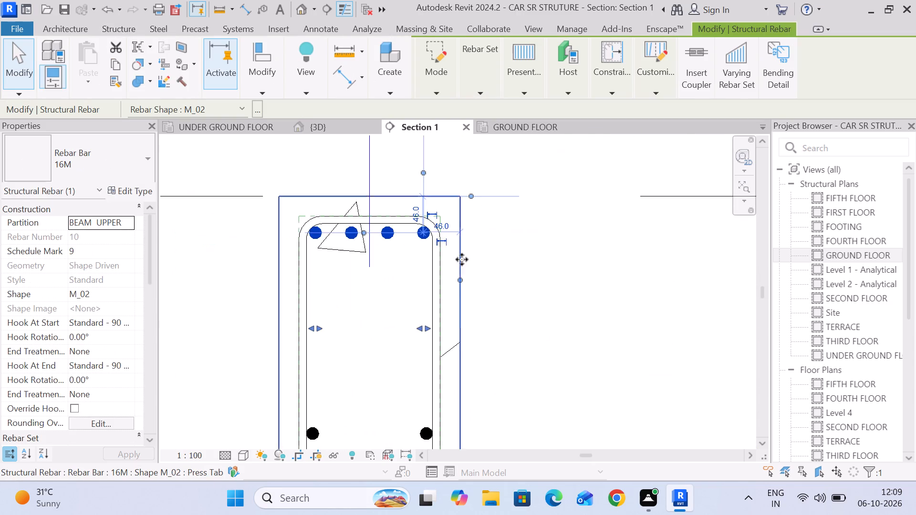
pyautogui.scroll(-4, 512, 253)
pyautogui.moveTo(508, 253); pyautogui.dragTo(518, 185, button='middle')
pyautogui.scroll(-3, 518, 197)
pyautogui.moveTo(515, 200); pyautogui.dragTo(438, 199, button='middle')
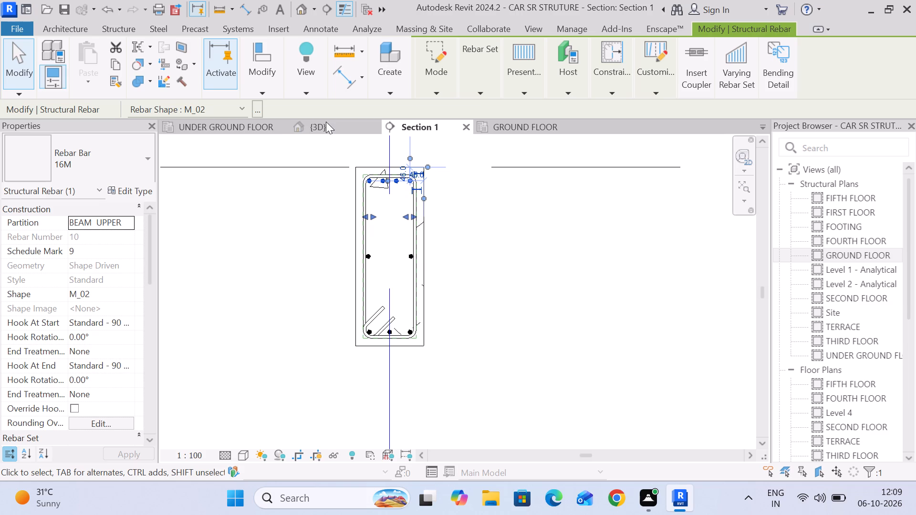
pyautogui.click(500, 127)
pyautogui.scroll(-5, 511, 206)
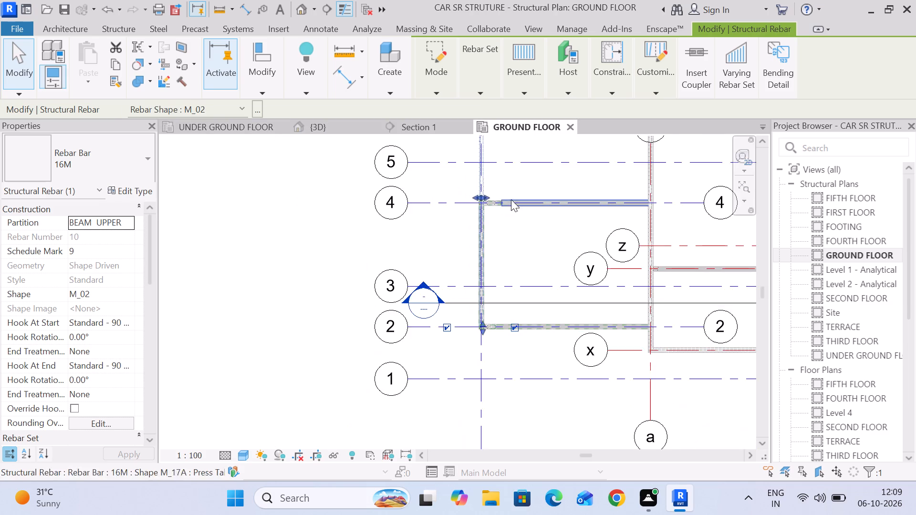
pyautogui.moveTo(511, 199); pyautogui.dragTo(488, 337, button='middle')
pyautogui.moveTo(458, 204); pyautogui.dragTo(463, 280)
pyautogui.scroll(5, 462, 305)
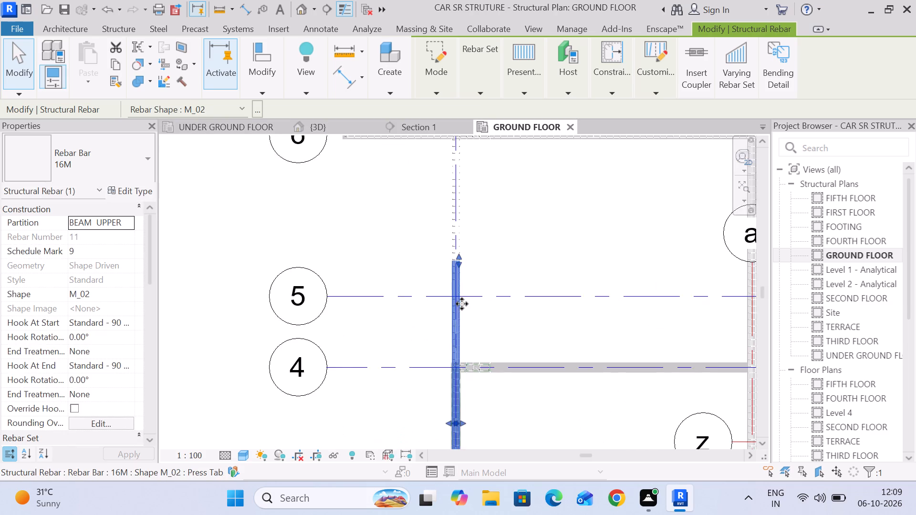
pyautogui.moveTo(471, 306); pyautogui.dragTo(496, 236, button='middle')
pyautogui.moveTo(481, 180); pyautogui.dragTo(482, 252)
pyautogui.scroll(3, 484, 279)
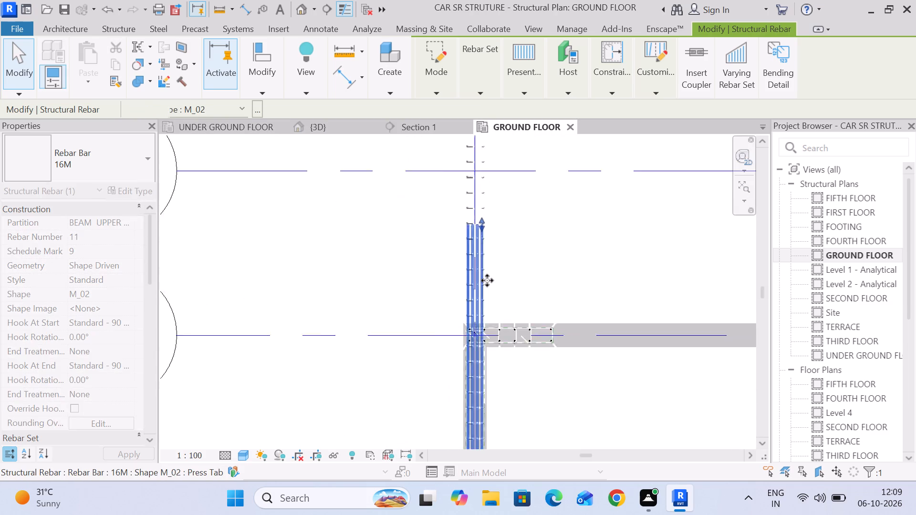
pyautogui.scroll(6, 487, 280)
pyautogui.moveTo(489, 285); pyautogui.dragTo(498, 246, button='middle')
pyautogui.moveTo(483, 144); pyautogui.dragTo(489, 253)
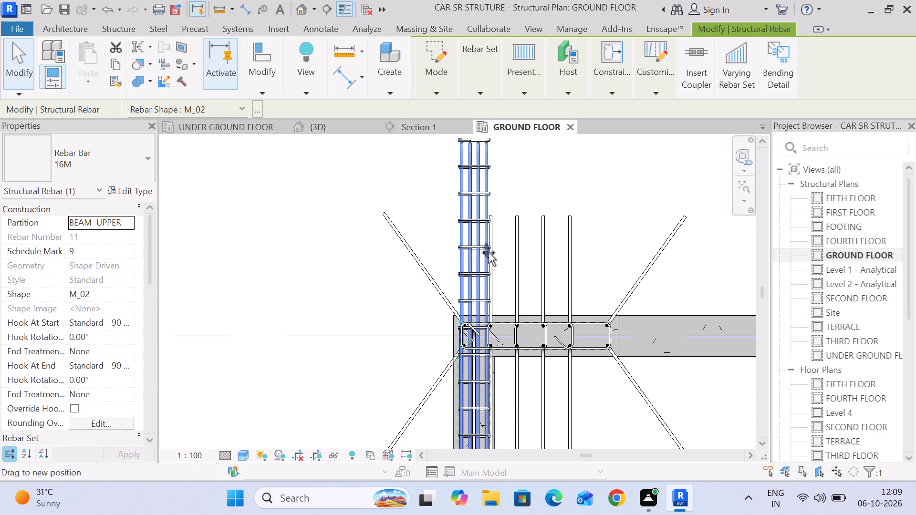
pyautogui.moveTo(489, 253); pyautogui.dragTo(489, 255)
pyautogui.scroll(5, 487, 300)
pyautogui.moveTo(505, 316); pyautogui.dragTo(522, 273, button='middle')
pyautogui.moveTo(500, 166); pyautogui.dragTo(523, 312)
pyautogui.scroll(-6, 527, 312)
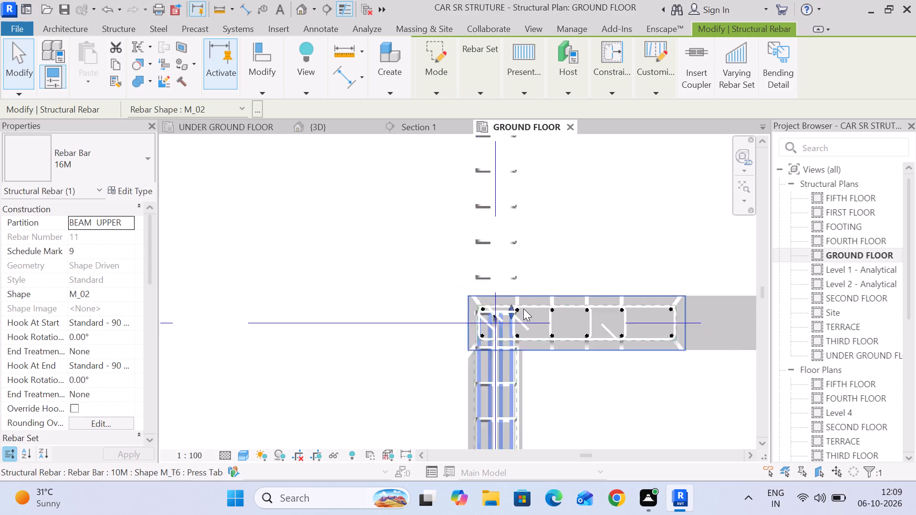
pyautogui.moveTo(520, 308); pyautogui.dragTo(407, 193, button='middle')
pyautogui.click(527, 320)
# Pull the 10M stirrup set of the GROUND FLOOR grid A beam back from grid 6 to stop at the grid 4 column.
pyautogui.scroll(-6, 534, 320)
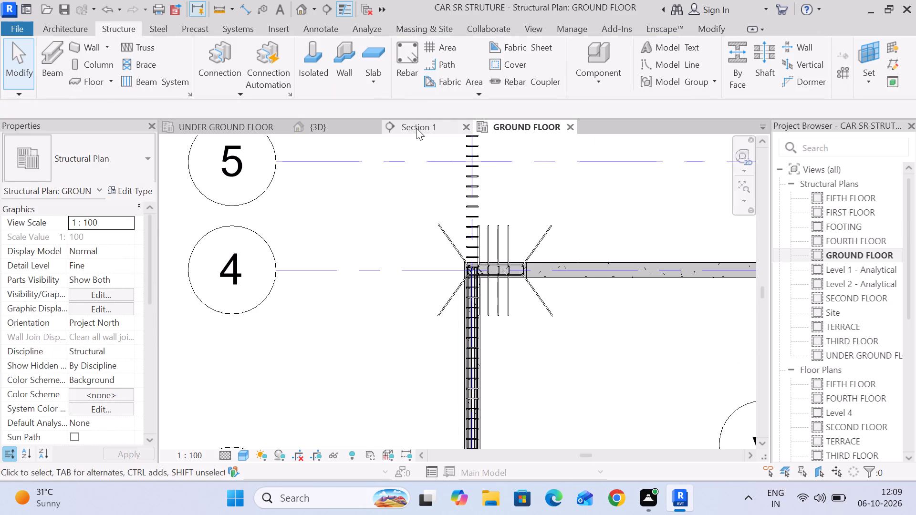
pyautogui.click(416, 128)
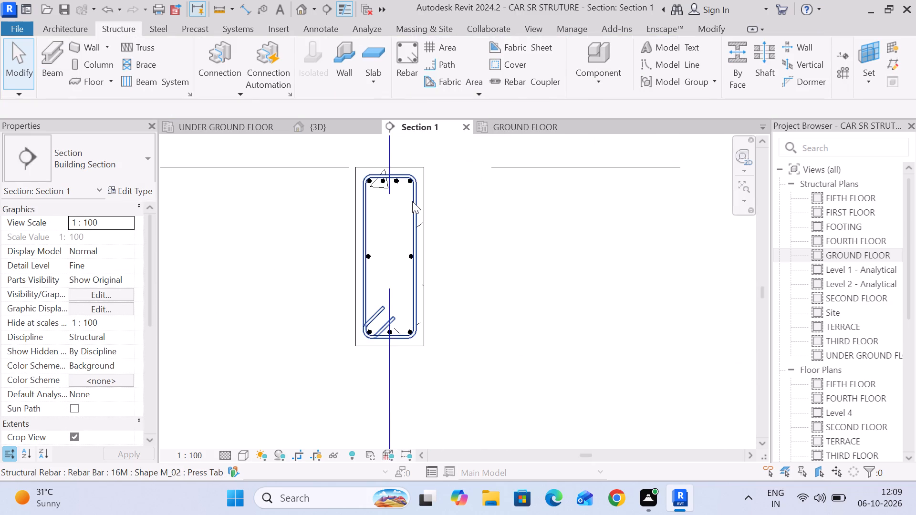
pyautogui.click(412, 201)
pyautogui.click(500, 127)
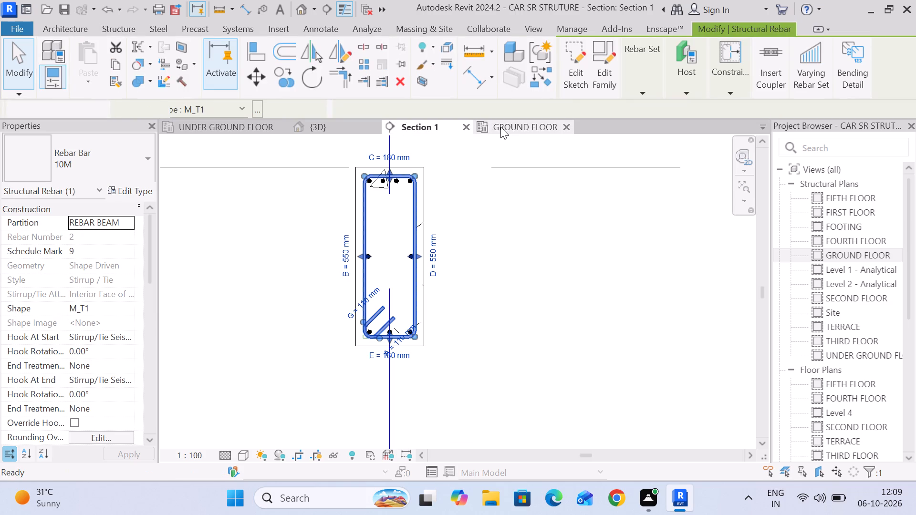
pyautogui.scroll(-7, 507, 144)
pyautogui.moveTo(513, 172); pyautogui.dragTo(467, 368, button='middle')
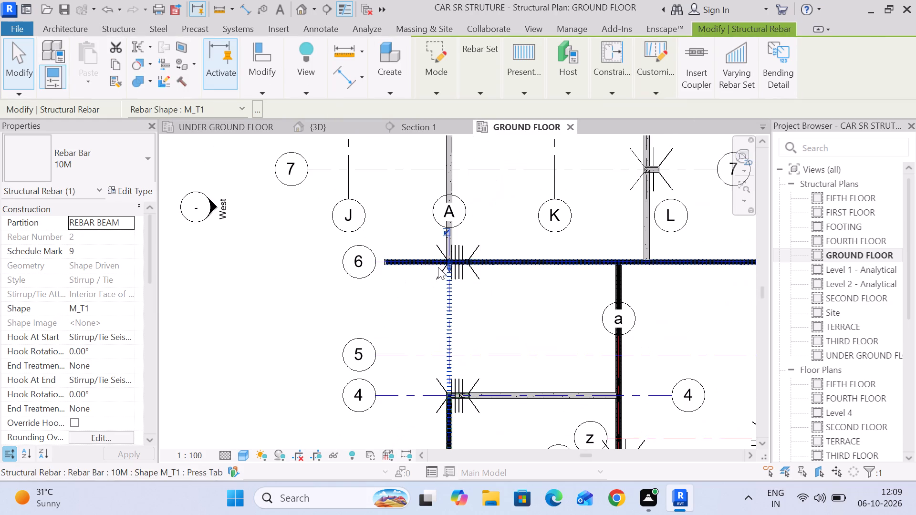
pyautogui.moveTo(449, 267); pyautogui.dragTo(464, 327)
pyautogui.moveTo(491, 366); pyautogui.dragTo(486, 261, button='middle')
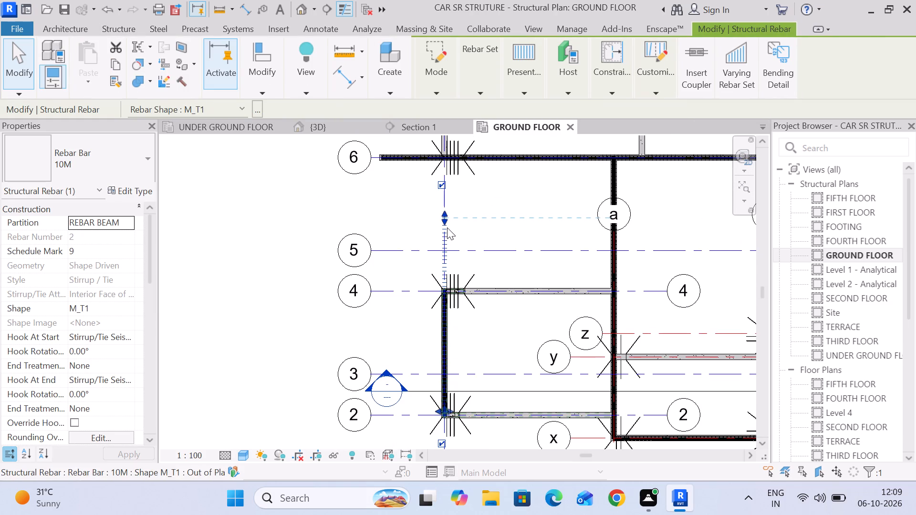
pyautogui.moveTo(444, 222); pyautogui.dragTo(445, 300)
pyautogui.scroll(17, 447, 311)
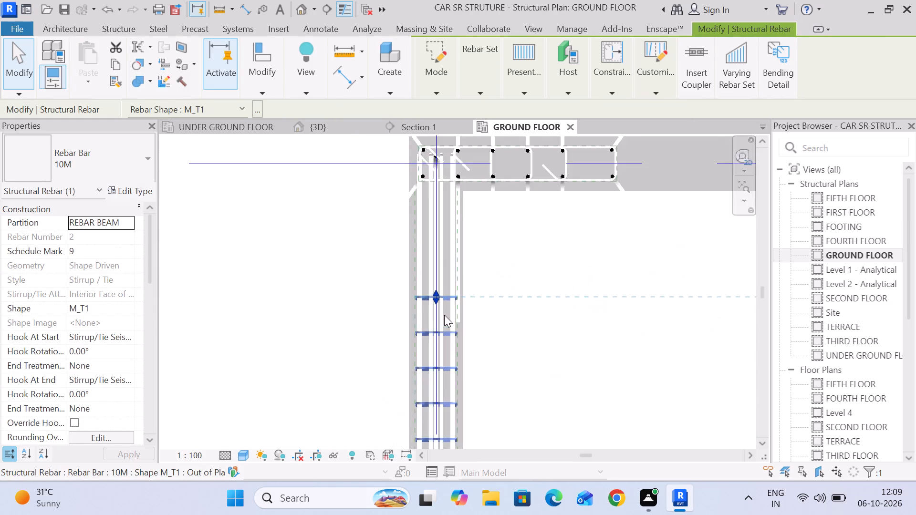
pyautogui.moveTo(436, 294); pyautogui.dragTo(445, 175)
pyautogui.click(640, 279)
# Examine the GROUND FLOOR grid A beam's rebar down to its end at the grid 2 column.
pyautogui.scroll(-10, 646, 279)
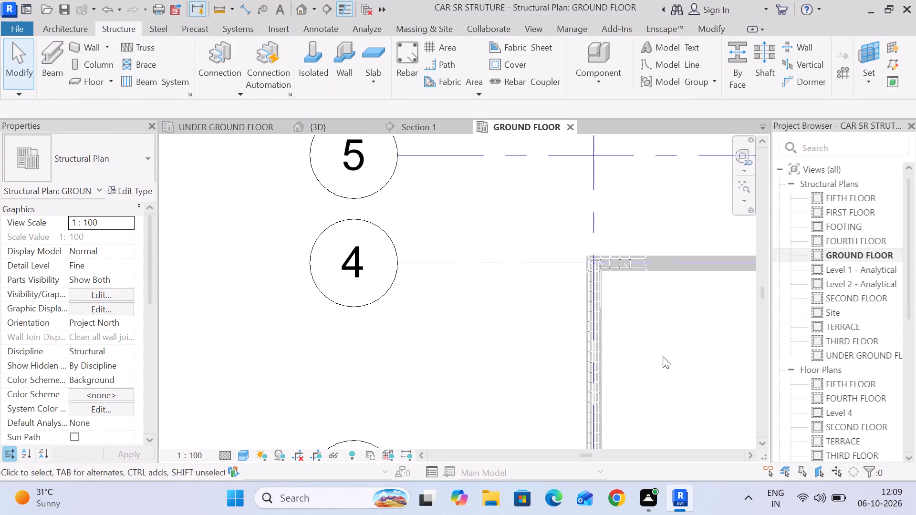
pyautogui.moveTo(666, 360); pyautogui.dragTo(457, 206, button='middle')
pyautogui.scroll(1, 455, 205)
pyautogui.scroll(-5, 455, 216)
pyautogui.scroll(11, 435, 336)
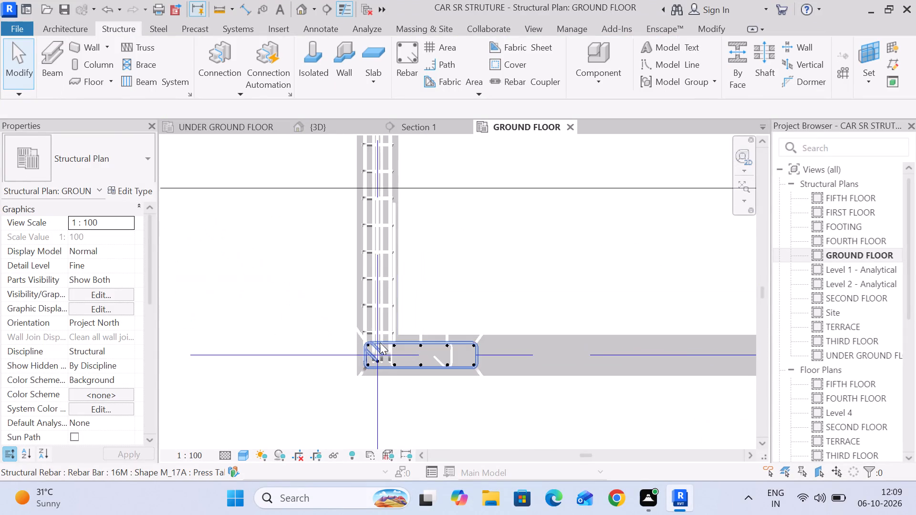
pyautogui.scroll(-6, 532, 290)
pyautogui.moveTo(585, 279); pyautogui.dragTo(501, 281, button='middle')
pyautogui.scroll(-5, 502, 281)
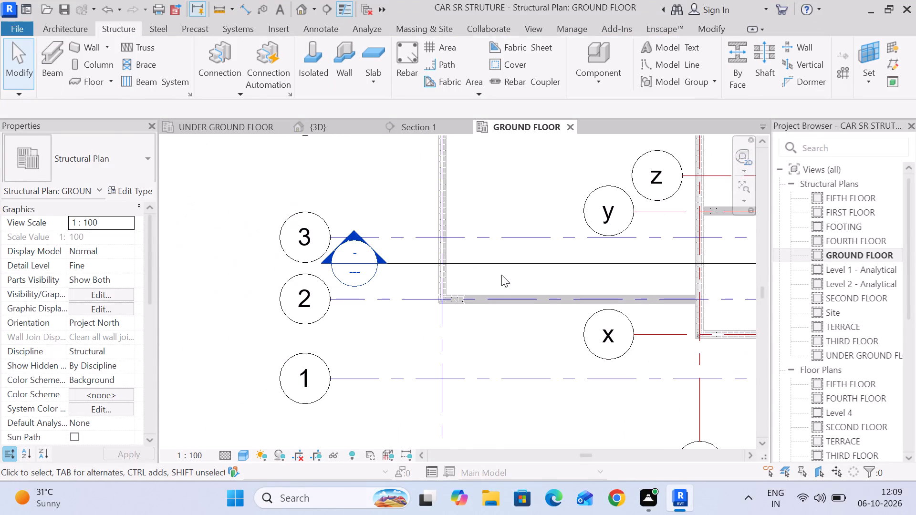
# Copy only the structural rebar of the grid A GROUND FLOOR beam to the FIRST FLOOR beam, matching bottom midpoints, with multiple copies enabled.
pyautogui.click(420, 122)
pyautogui.scroll(-13, 452, 299)
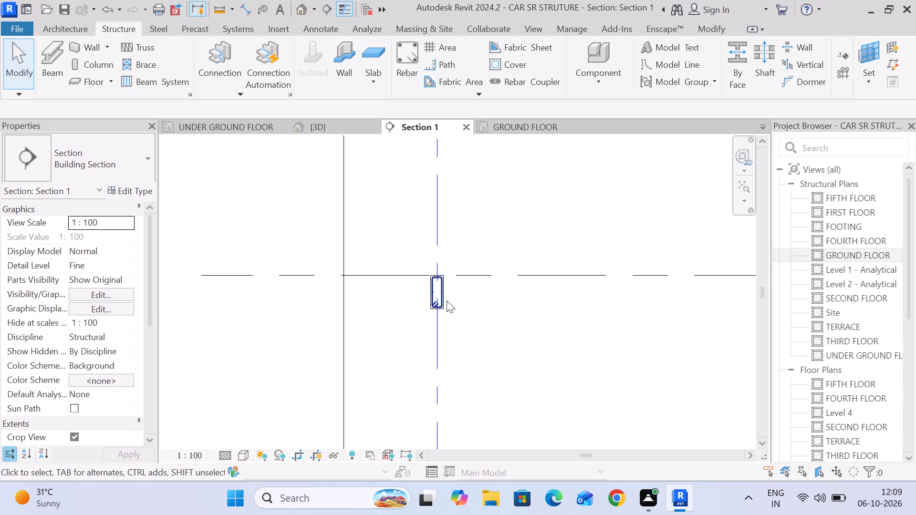
pyautogui.scroll(-11, 447, 300)
pyautogui.scroll(9, 454, 320)
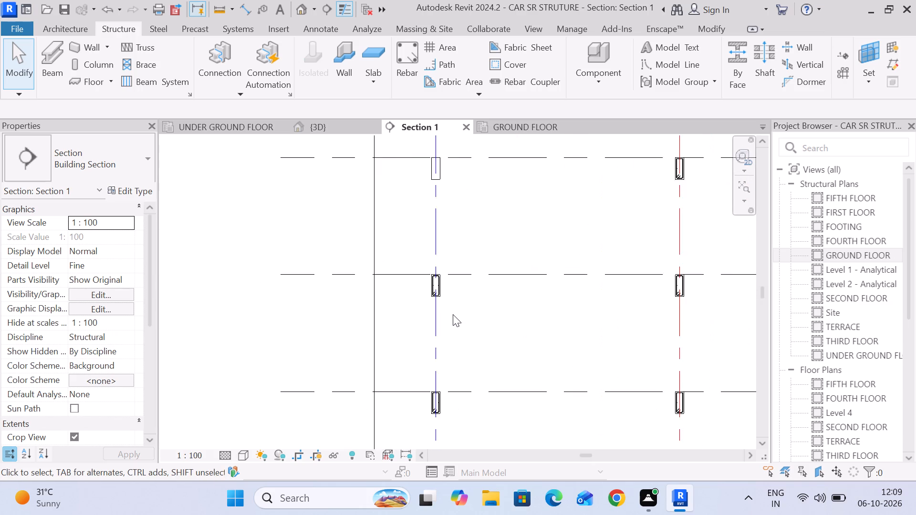
pyautogui.scroll(5, 453, 314)
pyautogui.moveTo(395, 213); pyautogui.dragTo(432, 299)
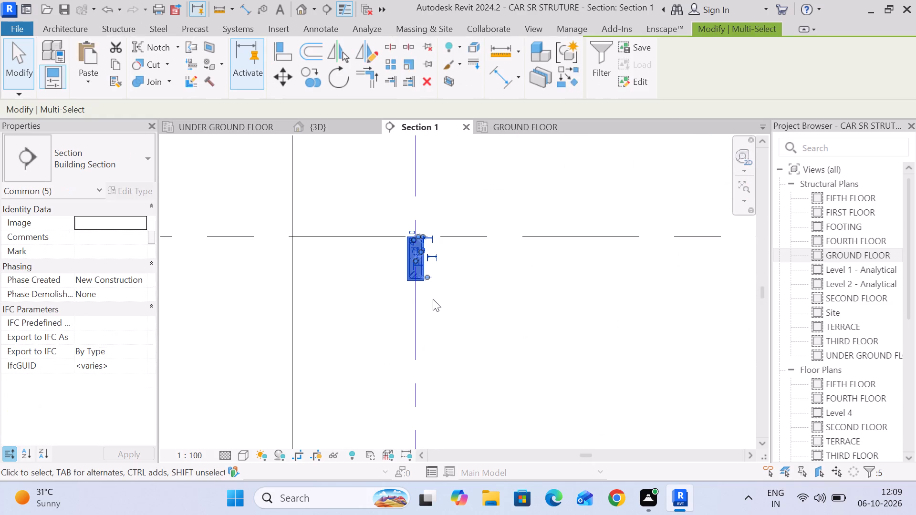
pyautogui.click(602, 64)
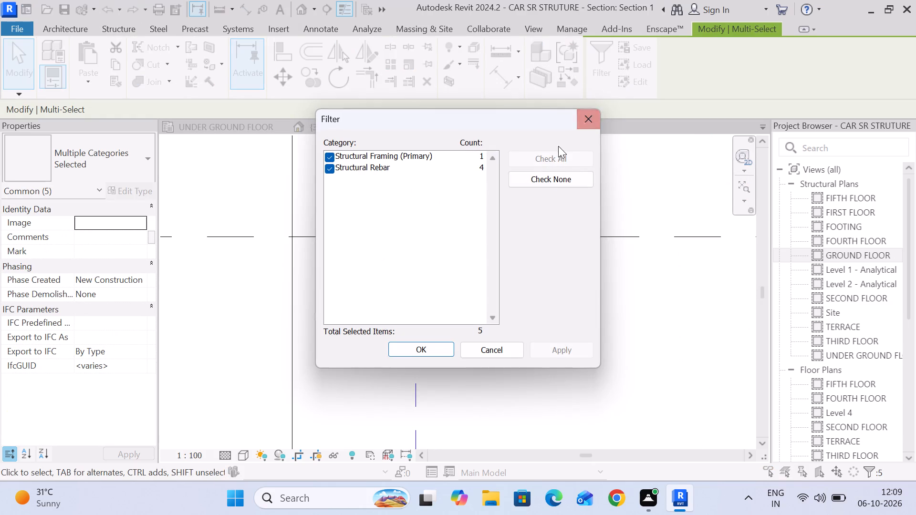
pyautogui.click(545, 179)
pyautogui.click(329, 165)
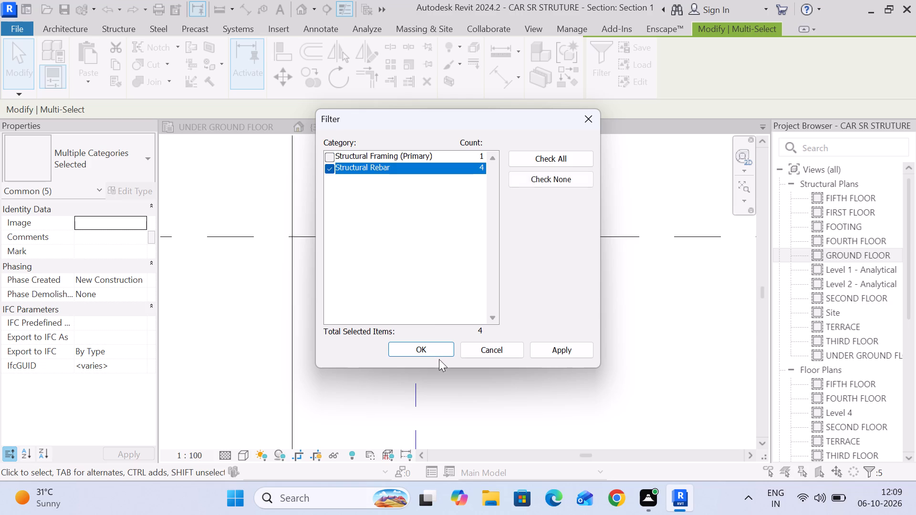
pyautogui.click(435, 351)
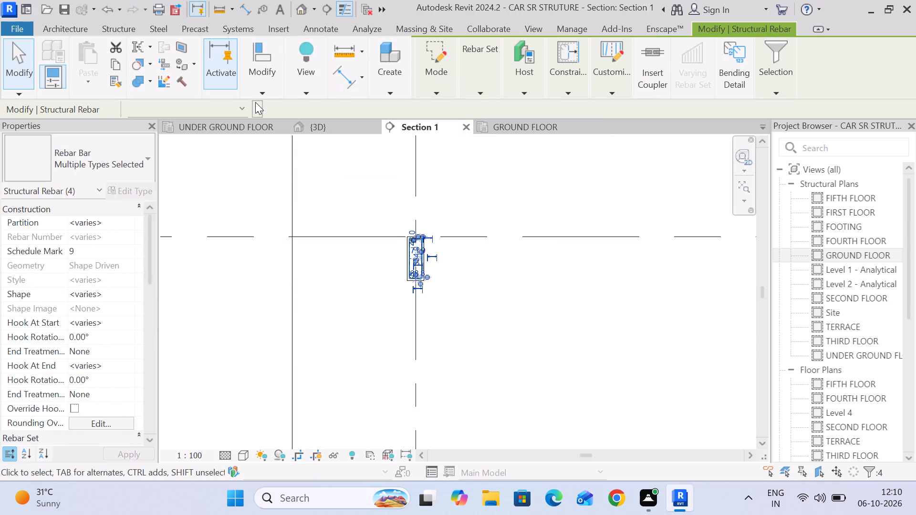
pyautogui.click(261, 83)
pyautogui.click(288, 136)
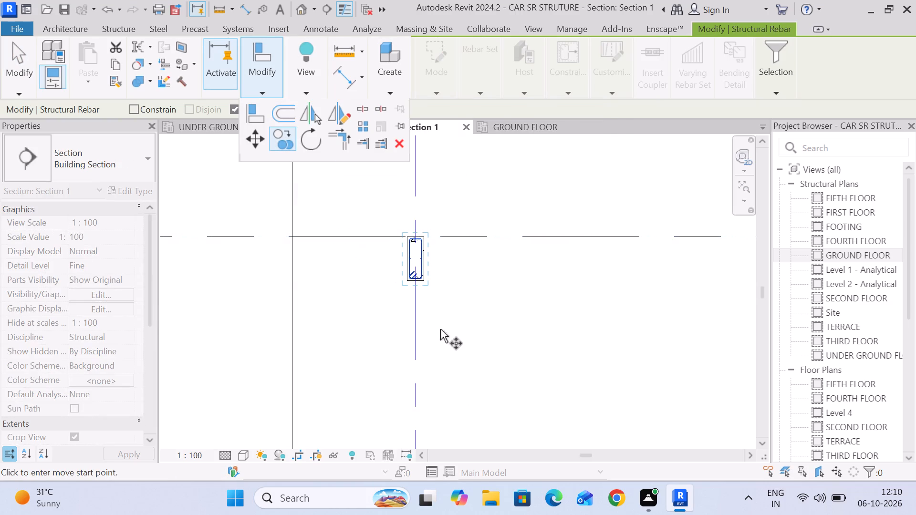
pyautogui.scroll(11, 395, 274)
pyautogui.click(426, 290)
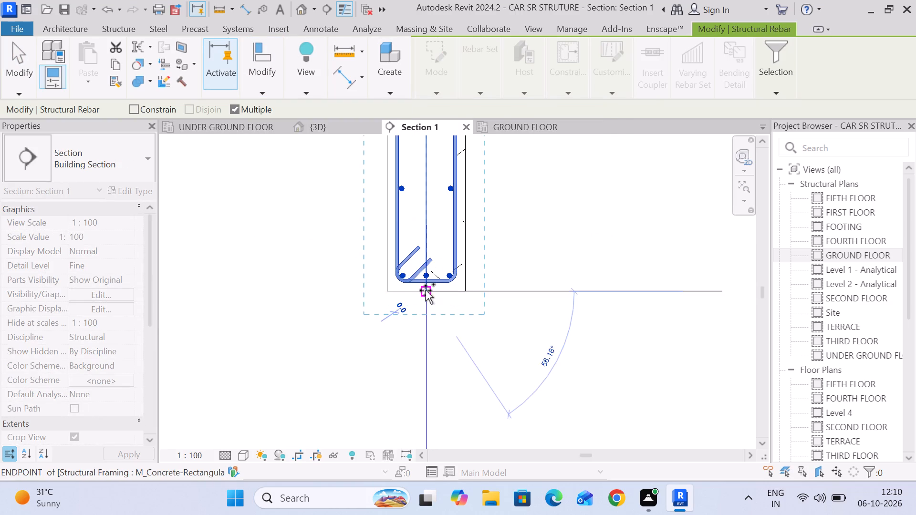
pyautogui.scroll(-13, 430, 292)
pyautogui.moveTo(429, 206); pyautogui.dragTo(432, 412, button='middle')
pyautogui.scroll(8, 434, 326)
pyautogui.click(434, 326)
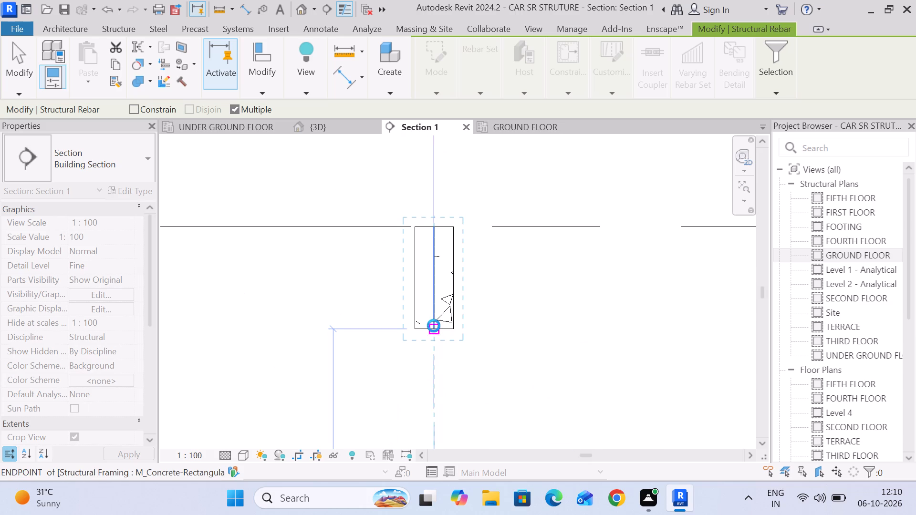
# Place further copies of the rebar in the grid A beams at SECOND FLOOR and THIRD FLOOR, matching the bottom midpoints.
pyautogui.scroll(-5, 444, 310)
pyautogui.moveTo(445, 314); pyautogui.dragTo(403, 457, button='middle')
pyautogui.moveTo(415, 247); pyautogui.dragTo(402, 351, button='middle')
pyautogui.scroll(3, 380, 308)
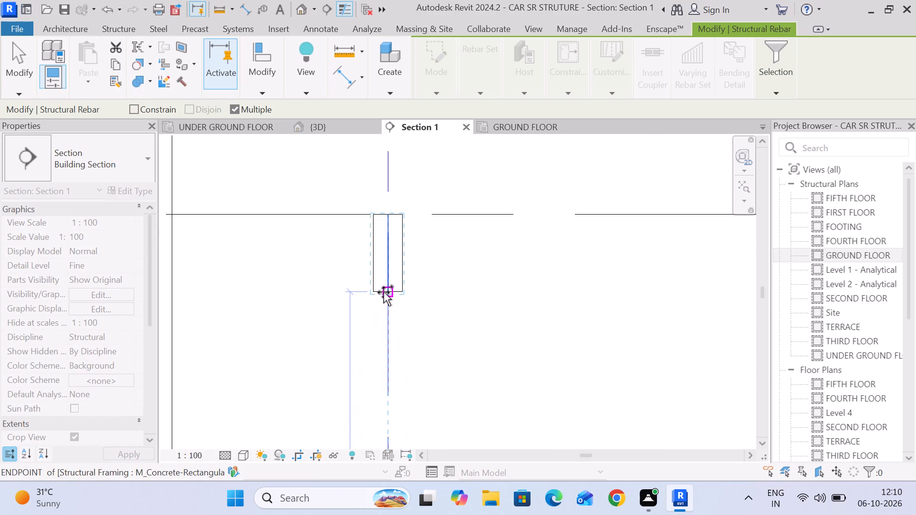
pyautogui.click(386, 291)
pyautogui.moveTo(402, 200); pyautogui.dragTo(403, 431, button='middle')
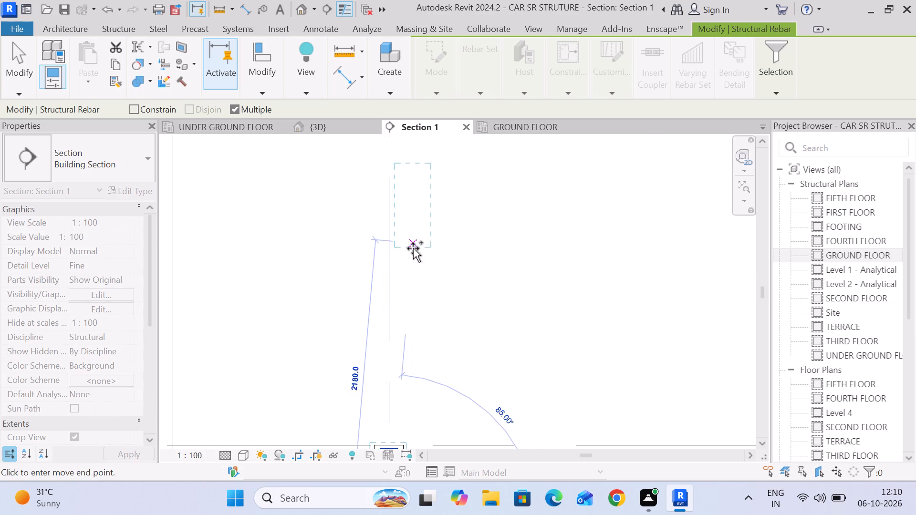
pyautogui.scroll(-5, 414, 254)
pyautogui.moveTo(410, 211); pyautogui.dragTo(398, 371, button='middle')
pyautogui.scroll(5, 389, 306)
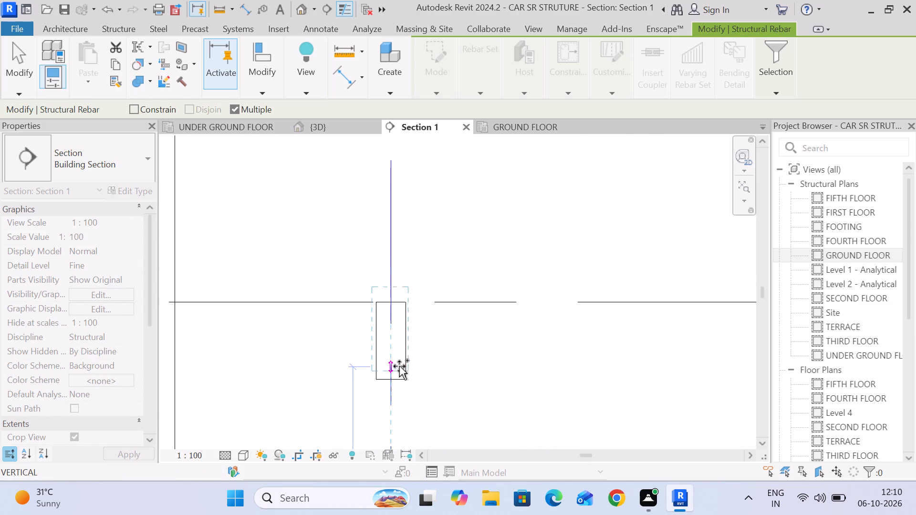
pyautogui.click(390, 381)
# Place the remaining rebar copies in the grid A beams at FOURTH FLOOR and FIFTH FLOOR, matching the bottom midpoints, and end the copying.
pyautogui.scroll(-5, 411, 364)
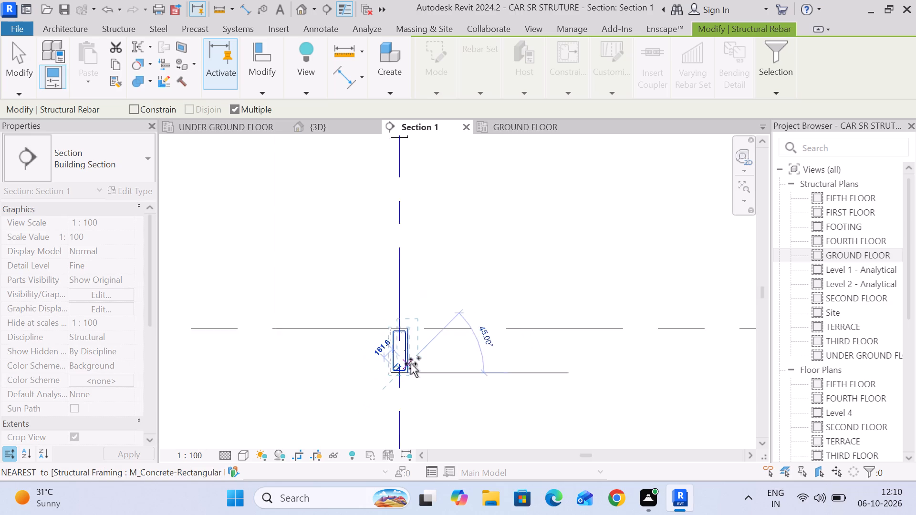
pyautogui.moveTo(409, 271); pyautogui.dragTo(388, 405, button='middle')
pyautogui.scroll(4, 380, 316)
pyautogui.click(378, 290)
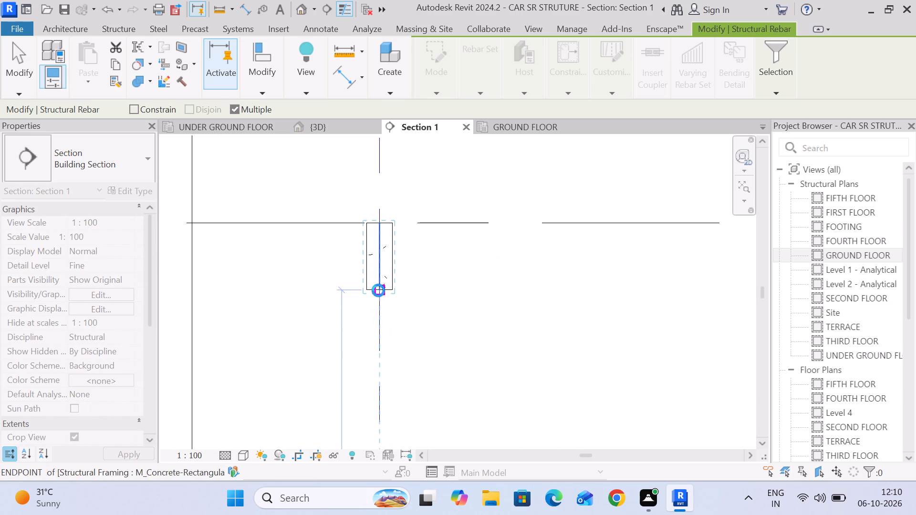
pyautogui.scroll(-5, 389, 268)
pyautogui.moveTo(389, 278); pyautogui.dragTo(401, 452, button='middle')
pyautogui.scroll(5, 401, 267)
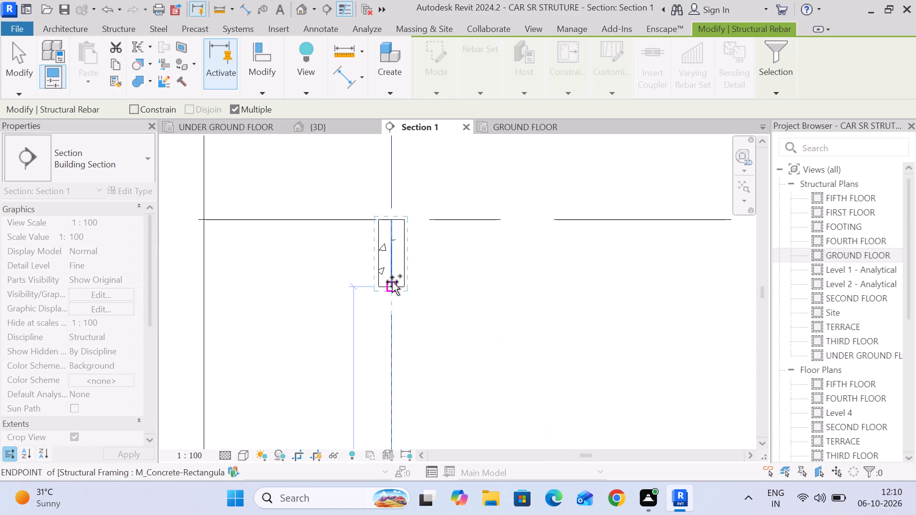
pyautogui.click(392, 285)
pyautogui.moveTo(415, 193); pyautogui.dragTo(405, 367, button='middle')
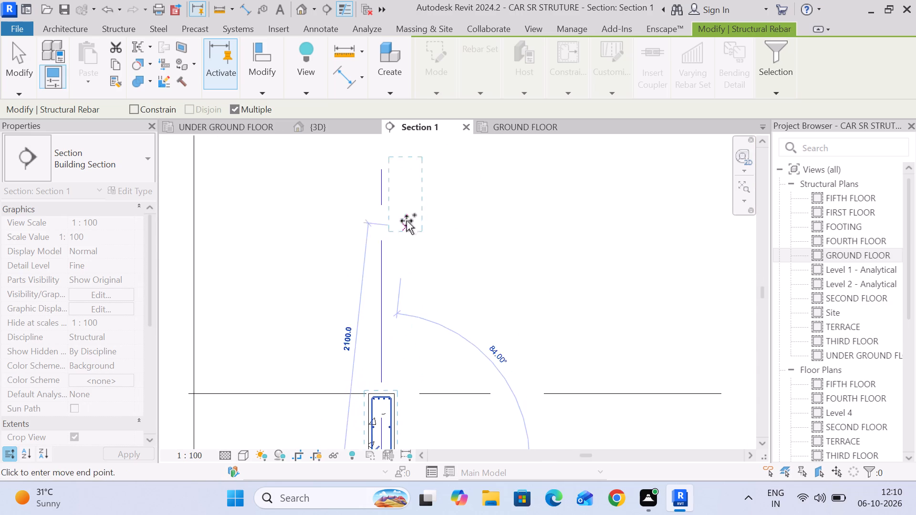
pyautogui.moveTo(406, 250); pyautogui.dragTo(388, 412, button='middle')
pyautogui.scroll(-5, 379, 261)
pyautogui.moveTo(380, 265); pyautogui.dragTo(368, 451, button='middle')
pyautogui.scroll(2, 358, 328)
pyautogui.scroll(-3, 358, 328)
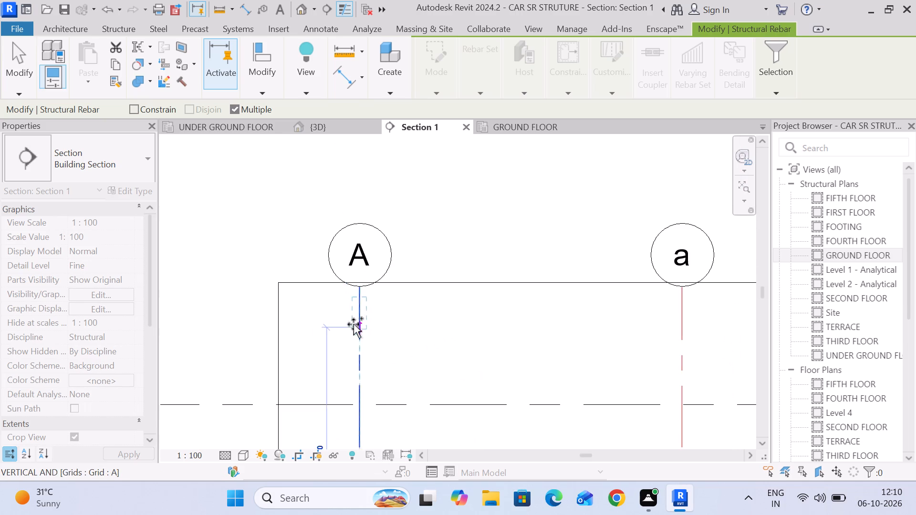
pyautogui.click(10, 71)
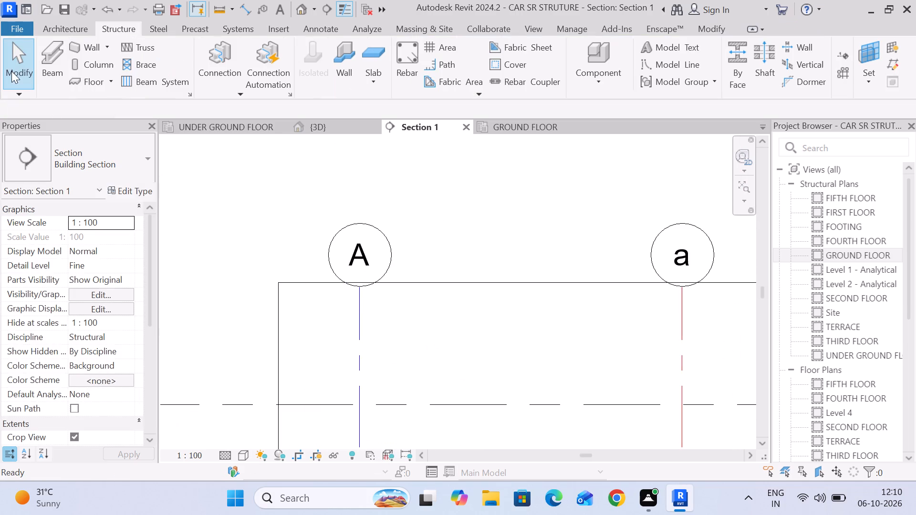
# Check the rebar cover setting of the grid A beam at FIFTH FLOOR in Section 1.
pyautogui.scroll(-5, 266, 268)
pyautogui.moveTo(349, 352); pyautogui.dragTo(342, 256, button='middle')
pyautogui.scroll(-4, 358, 336)
pyautogui.moveTo(356, 340); pyautogui.dragTo(354, 236, button='middle')
pyautogui.scroll(-1, 353, 226)
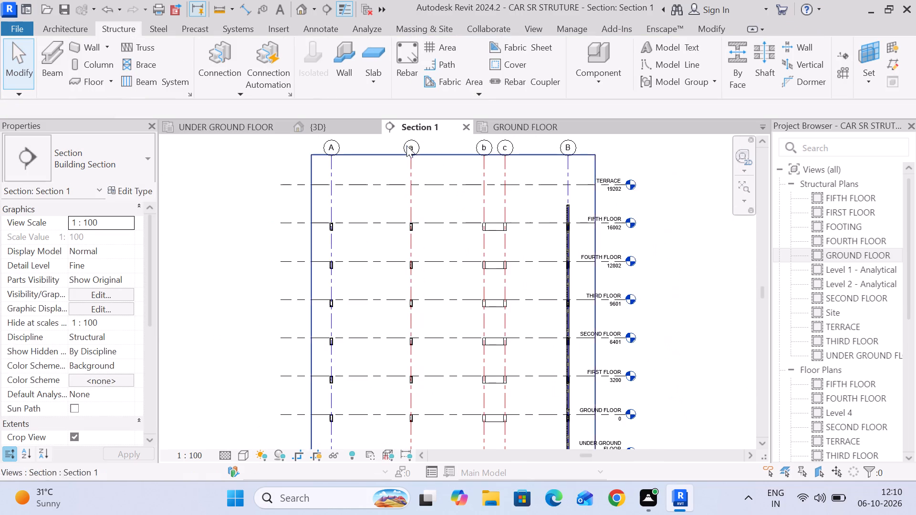
pyautogui.click(503, 65)
pyautogui.scroll(7, 337, 230)
pyautogui.click(330, 231)
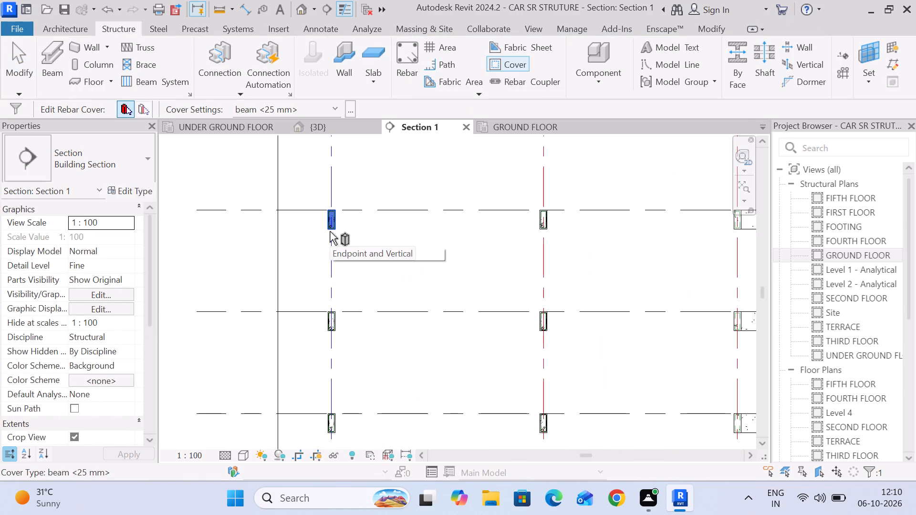
pyautogui.click(13, 65)
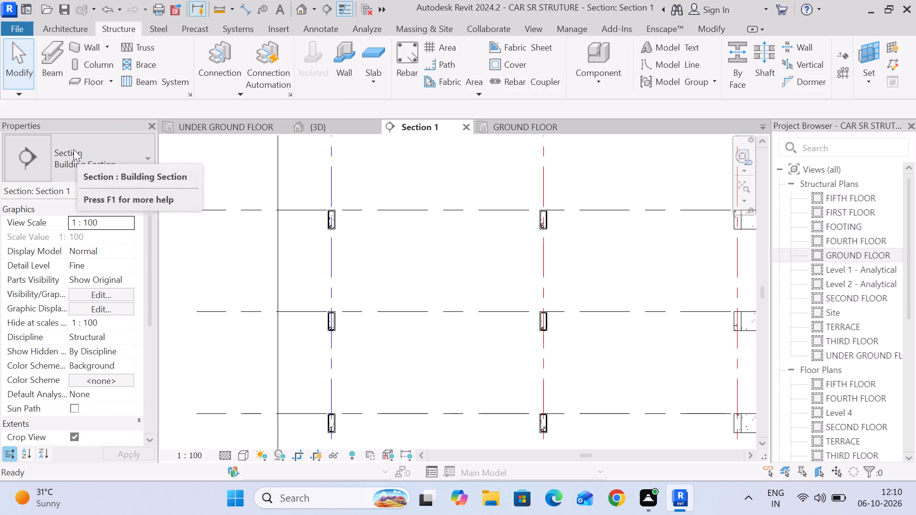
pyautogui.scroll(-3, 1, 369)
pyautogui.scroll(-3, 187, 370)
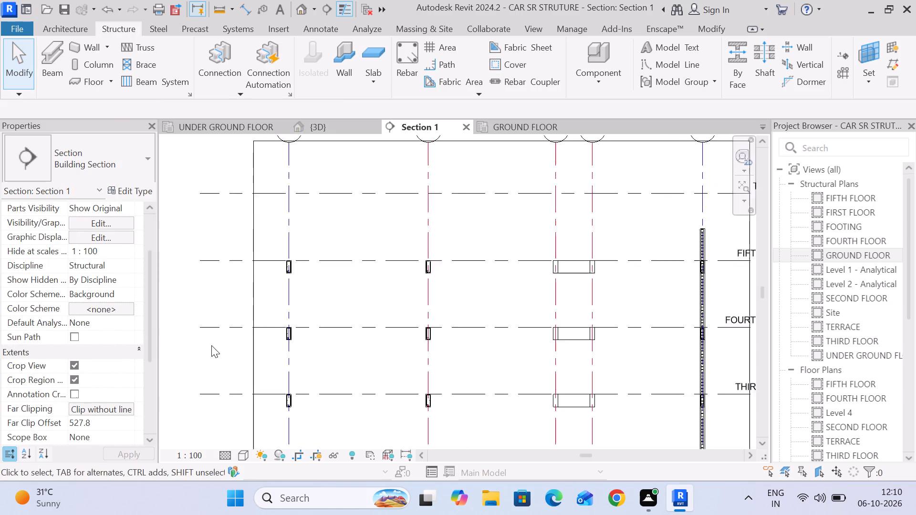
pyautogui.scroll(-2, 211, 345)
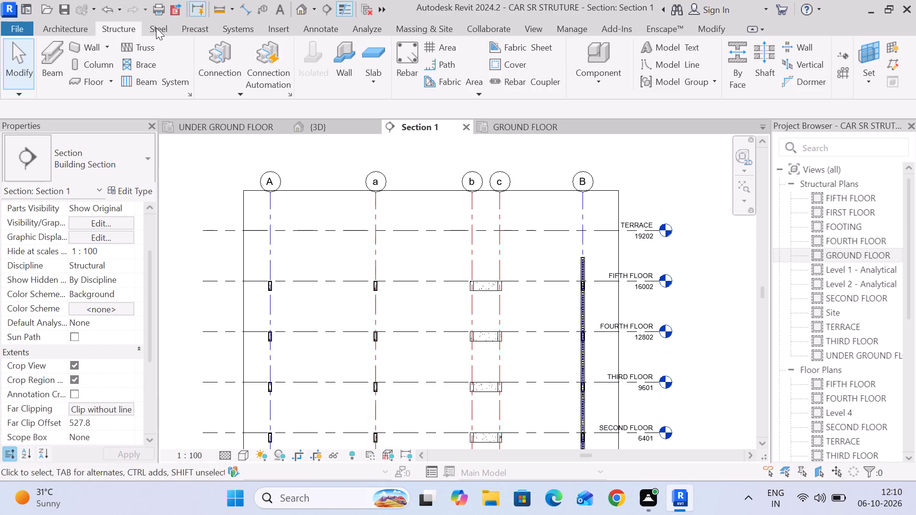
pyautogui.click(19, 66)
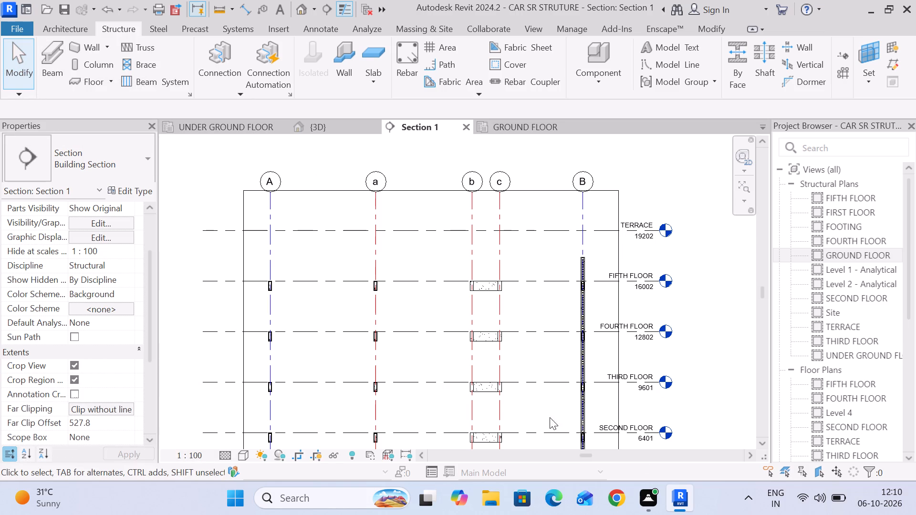
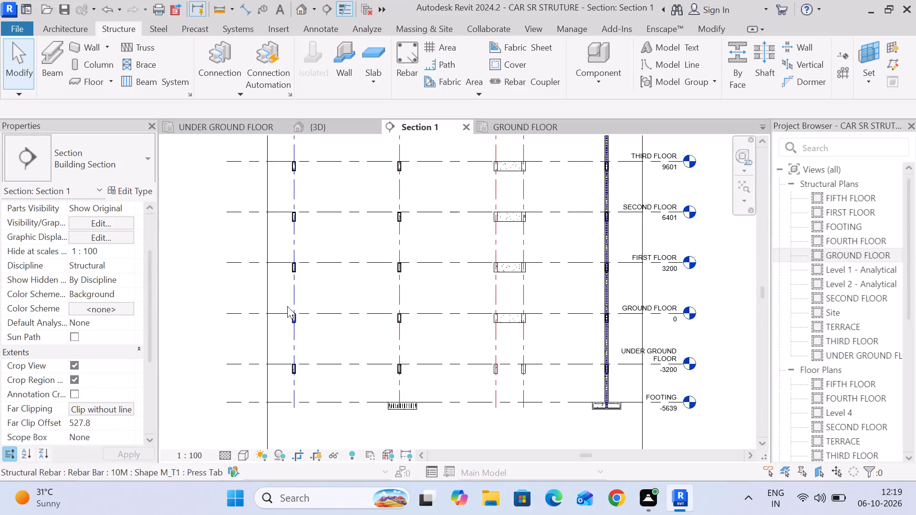
# Check the rebar cover setting of an upper-floor beam on grid A in Section 1.
pyautogui.moveTo(304, 233); pyautogui.dragTo(310, 382, button='middle')
pyautogui.scroll(13, 292, 224)
pyautogui.scroll(7, 250, 217)
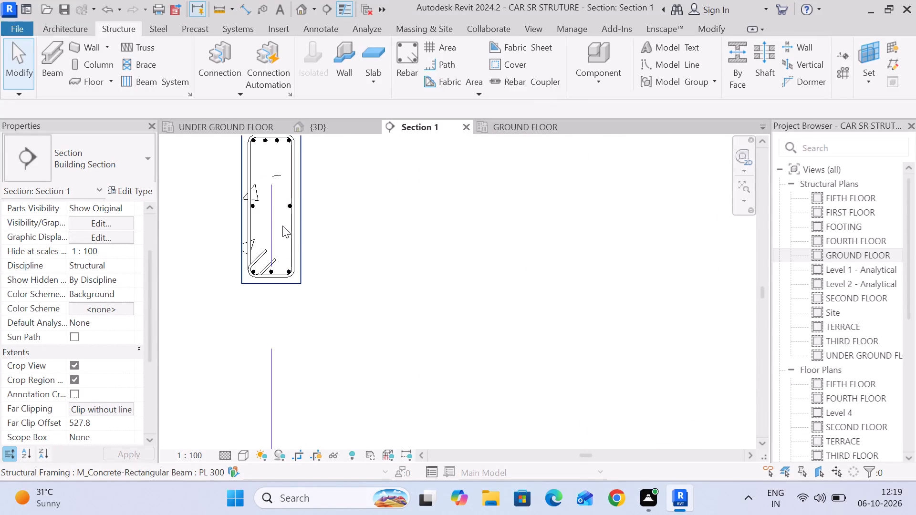
pyautogui.scroll(-4, 291, 233)
pyautogui.click(502, 56)
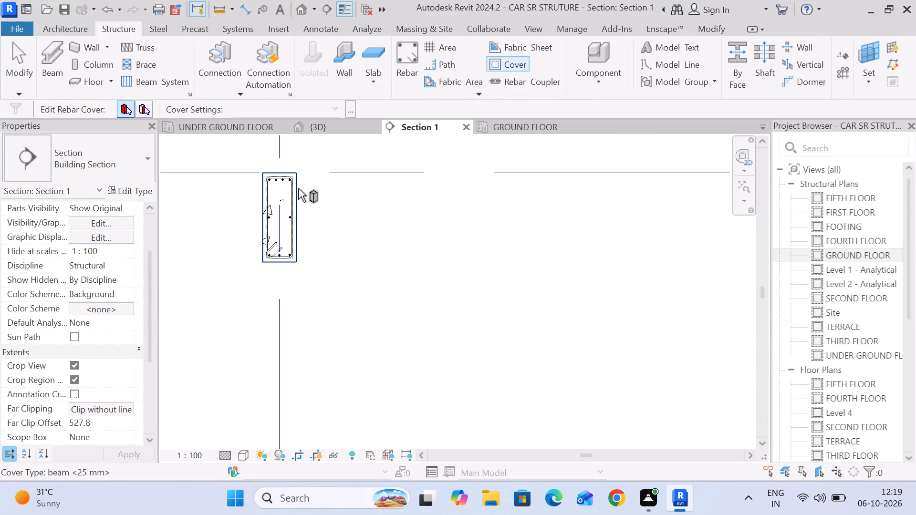
pyautogui.click(296, 188)
pyautogui.click(30, 73)
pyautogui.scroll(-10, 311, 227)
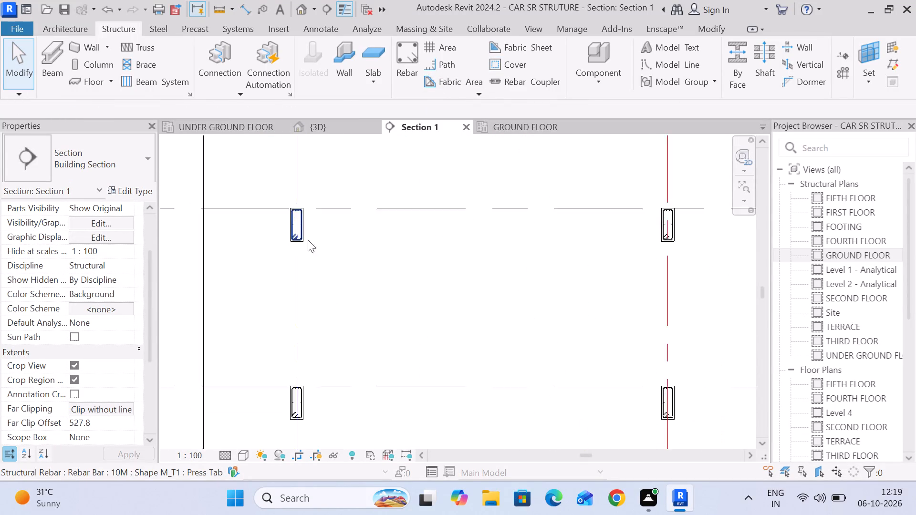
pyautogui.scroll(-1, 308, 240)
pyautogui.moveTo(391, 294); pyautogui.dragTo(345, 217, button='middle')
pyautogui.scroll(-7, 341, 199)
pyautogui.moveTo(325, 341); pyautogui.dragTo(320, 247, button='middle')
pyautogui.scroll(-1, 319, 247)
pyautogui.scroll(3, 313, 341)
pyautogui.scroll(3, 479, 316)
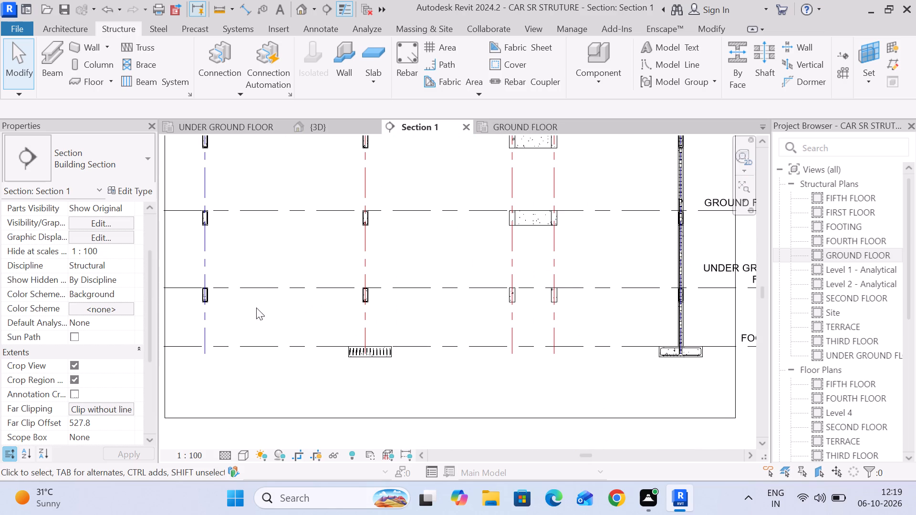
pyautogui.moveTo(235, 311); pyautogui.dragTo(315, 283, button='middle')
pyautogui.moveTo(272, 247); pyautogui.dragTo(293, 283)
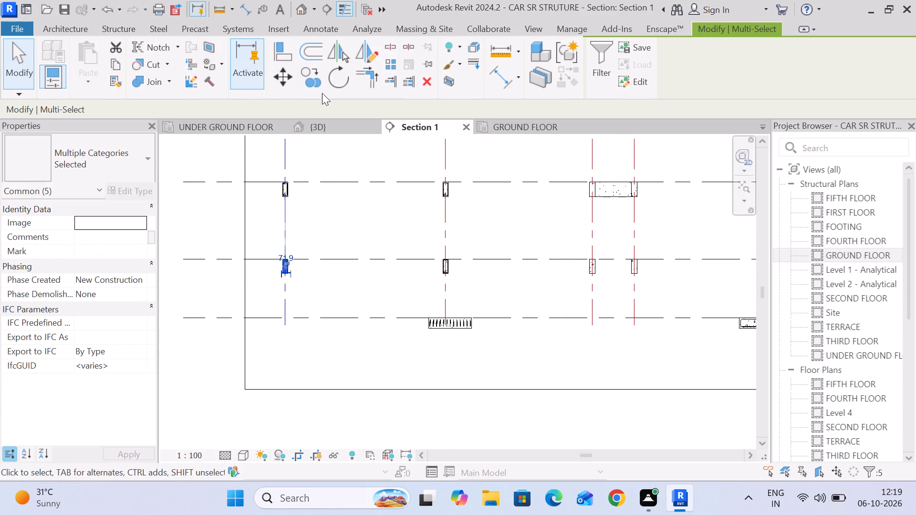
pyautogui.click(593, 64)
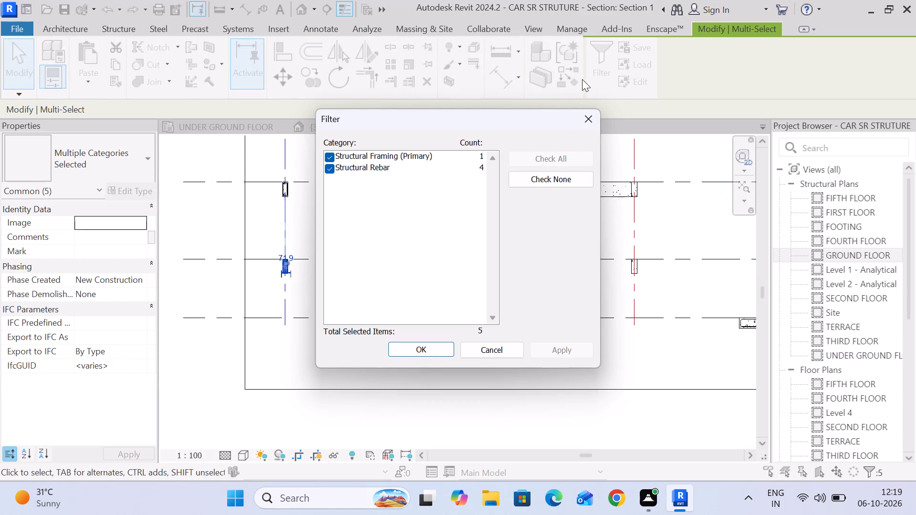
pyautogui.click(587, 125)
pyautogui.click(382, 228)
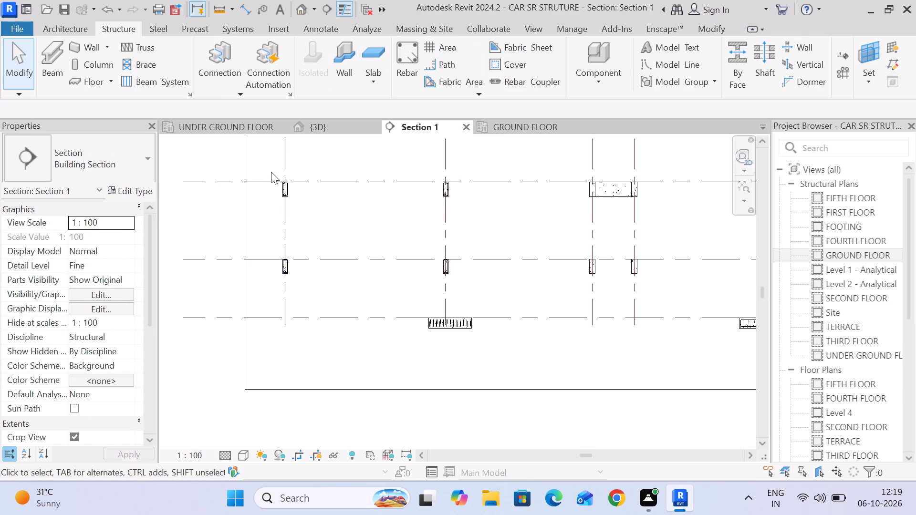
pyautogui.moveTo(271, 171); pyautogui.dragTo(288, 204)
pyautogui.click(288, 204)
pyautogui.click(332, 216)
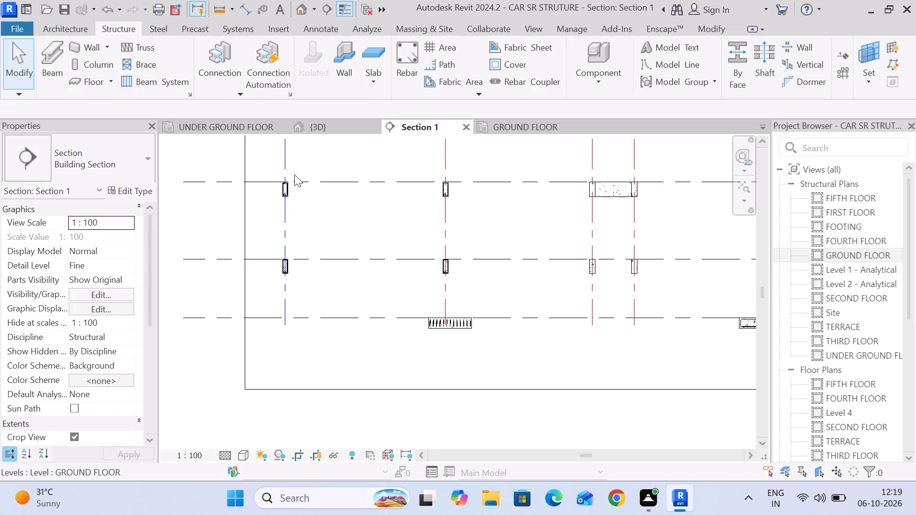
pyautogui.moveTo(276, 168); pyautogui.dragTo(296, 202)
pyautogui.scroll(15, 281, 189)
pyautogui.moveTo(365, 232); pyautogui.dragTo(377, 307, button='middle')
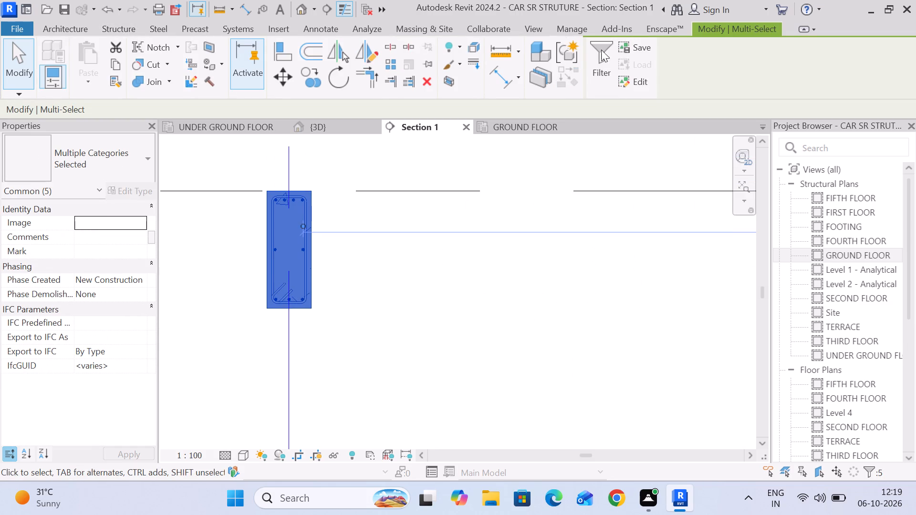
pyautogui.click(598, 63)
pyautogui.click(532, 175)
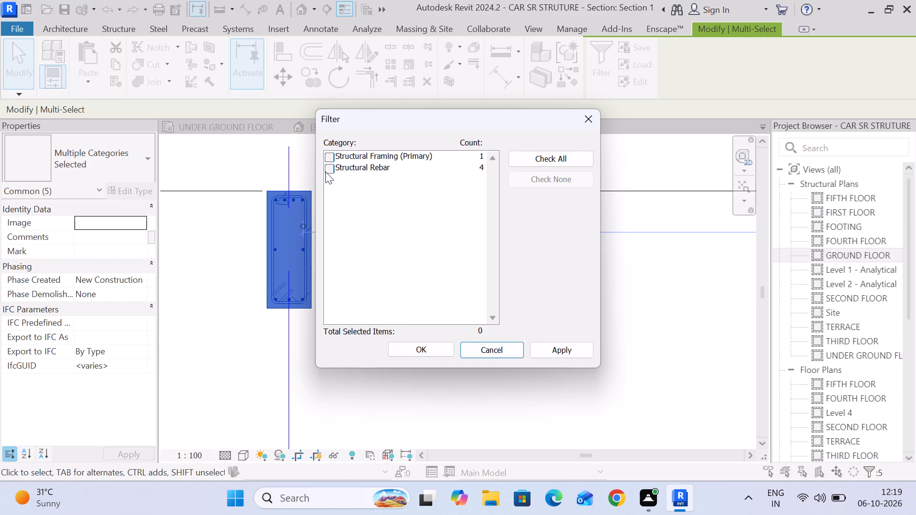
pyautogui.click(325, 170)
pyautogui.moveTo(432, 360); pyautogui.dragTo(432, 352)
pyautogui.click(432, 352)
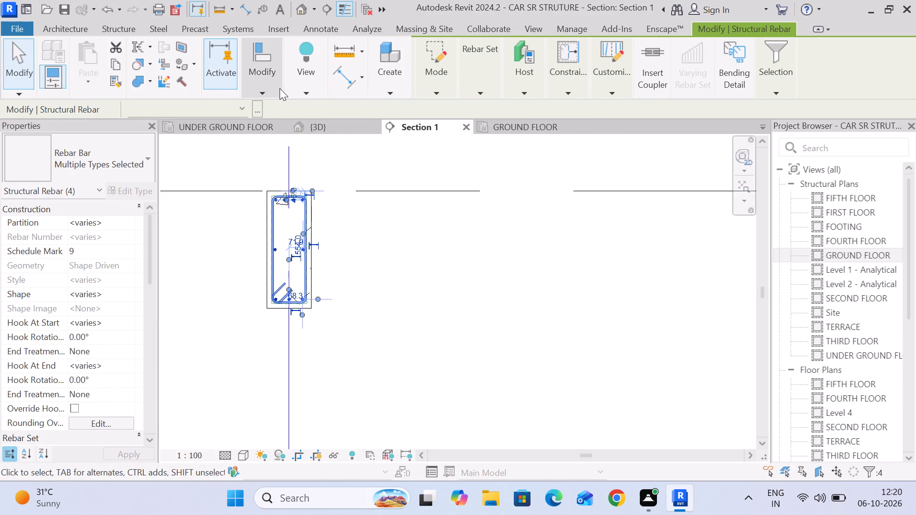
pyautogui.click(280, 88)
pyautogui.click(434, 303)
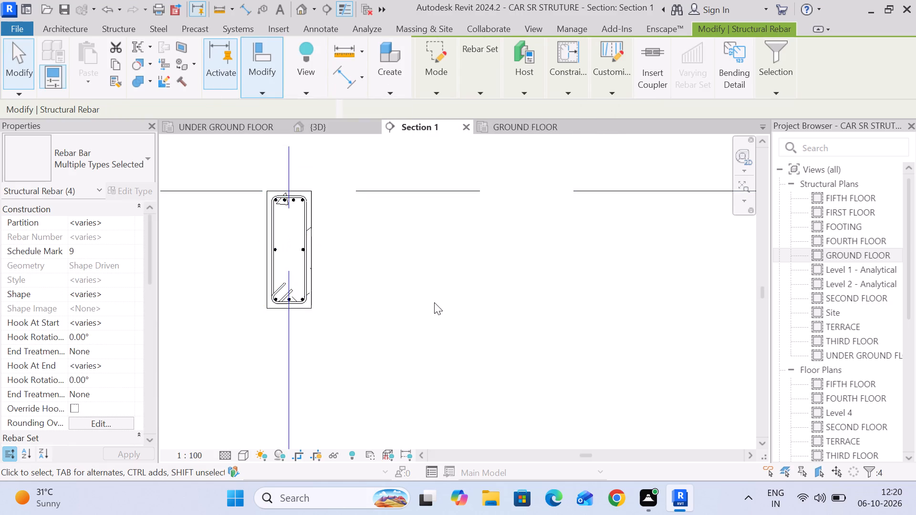
# Set the rebar cover of the grid b and grid c beams at UNDER GROUND FLOOR to beam <25 mm>.
pyautogui.scroll(-6, 441, 301)
pyautogui.moveTo(597, 338); pyautogui.dragTo(287, 227, button='middle')
pyautogui.click(492, 70)
pyautogui.scroll(-2, 518, 262)
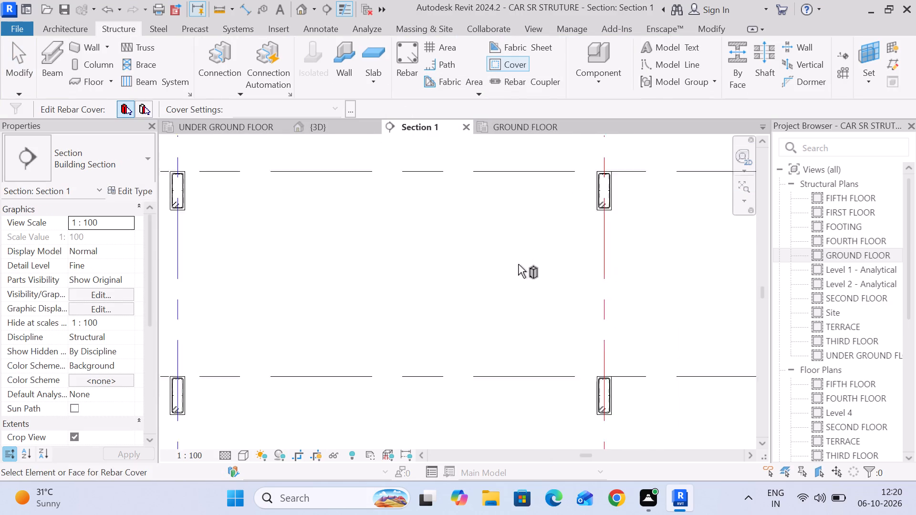
pyautogui.scroll(-10, 518, 264)
pyautogui.moveTo(594, 308); pyautogui.dragTo(465, 271, button='middle')
pyautogui.scroll(12, 534, 283)
pyautogui.click(513, 278)
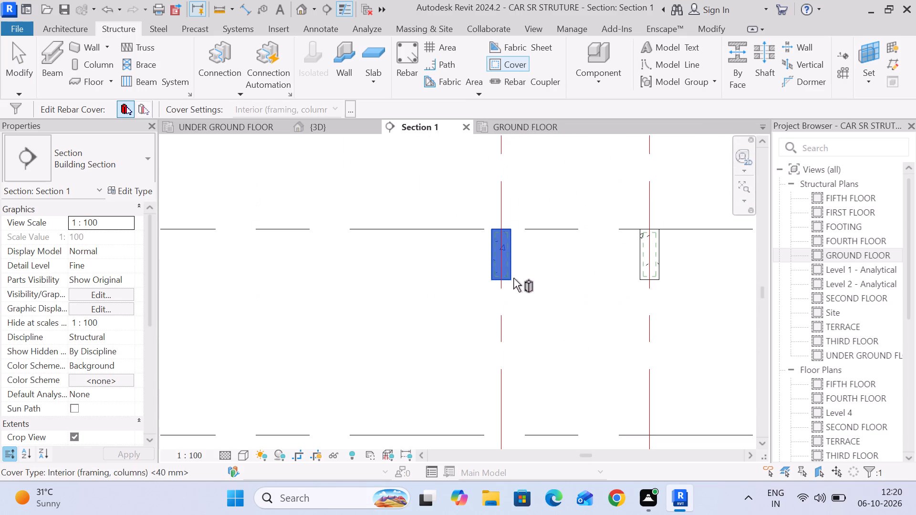
pyautogui.click(278, 107)
pyautogui.click(278, 125)
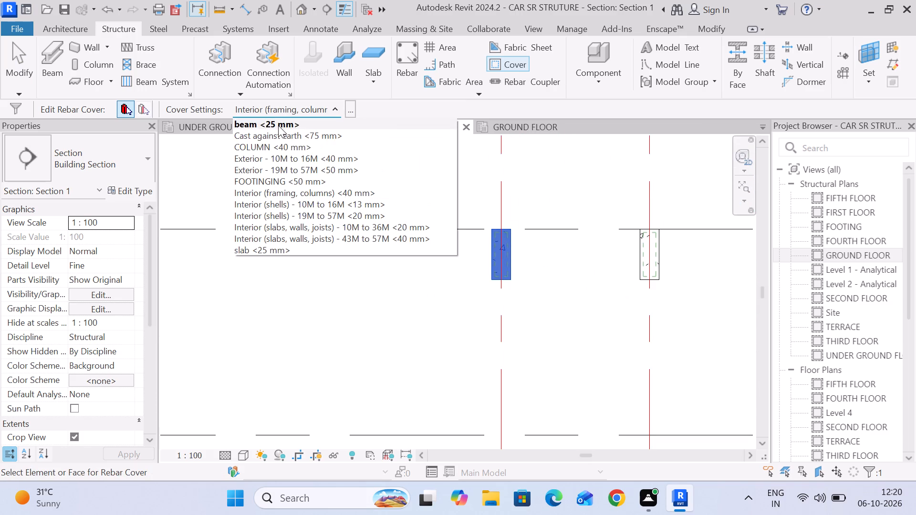
pyautogui.click(649, 257)
pyautogui.click(312, 108)
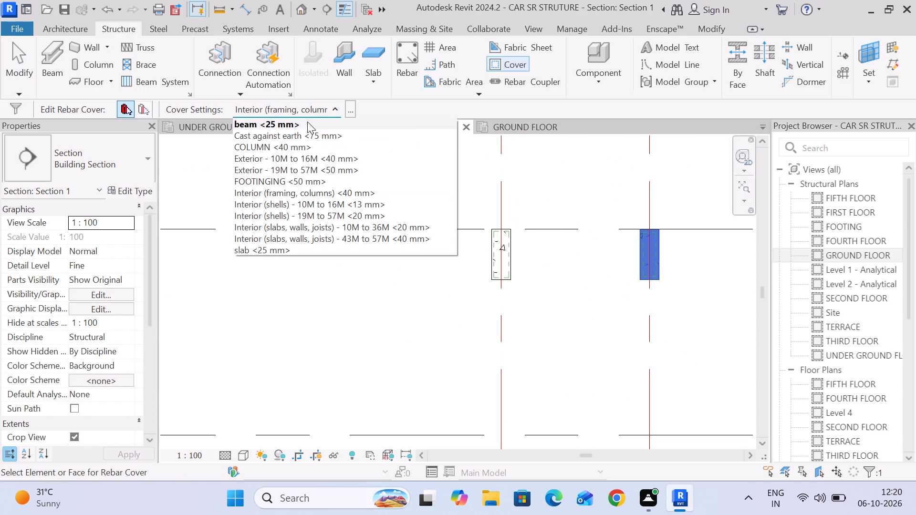
pyautogui.click(307, 122)
# Set the rebar cover of the grid b and grid c beams at GROUND FLOOR to beam <25 mm>.
pyautogui.scroll(-2, 467, 228)
pyautogui.moveTo(507, 211); pyautogui.dragTo(500, 384, button='middle')
pyautogui.click(480, 222)
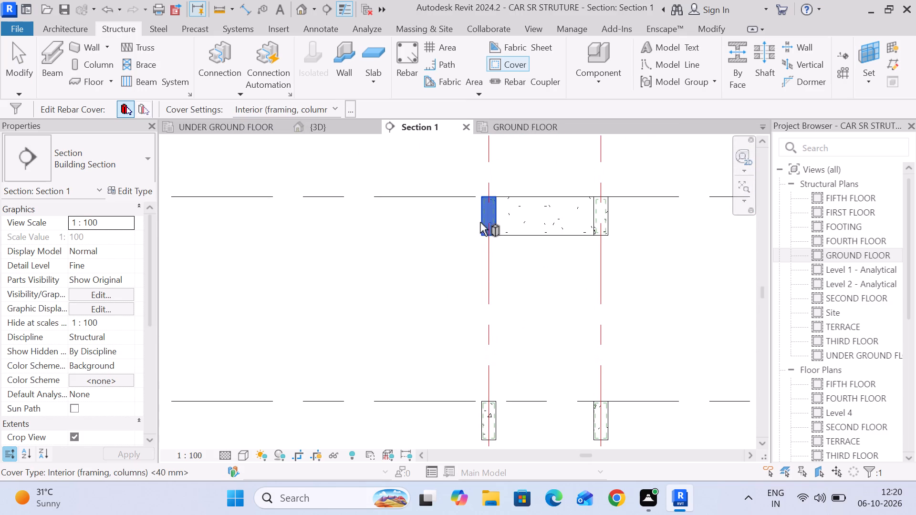
pyautogui.click(290, 104)
pyautogui.click(299, 129)
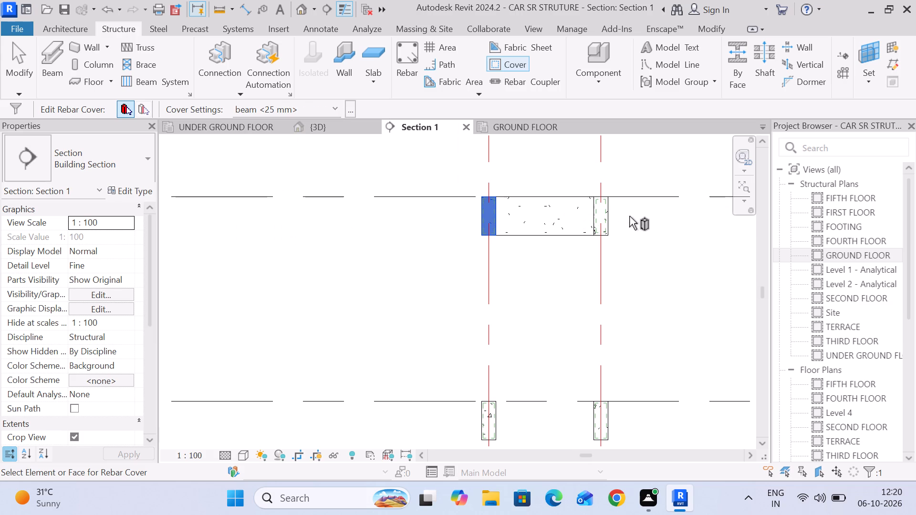
pyautogui.click(604, 216)
pyautogui.click(302, 114)
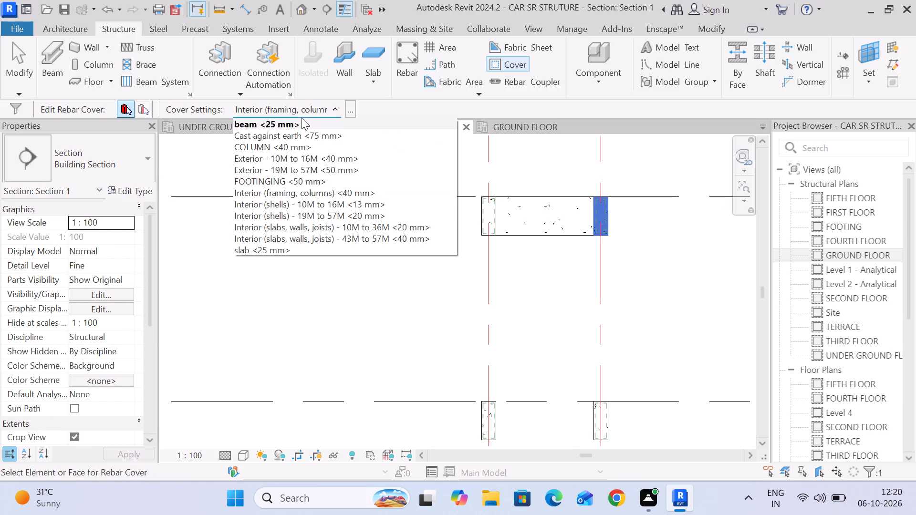
pyautogui.click(302, 126)
# Set the rebar cover of the grid b and grid c beams at FIRST FLOOR to beam <25 mm>.
pyautogui.scroll(-4, 387, 191)
pyautogui.moveTo(399, 192); pyautogui.dragTo(392, 327, button='middle')
pyautogui.scroll(4, 432, 222)
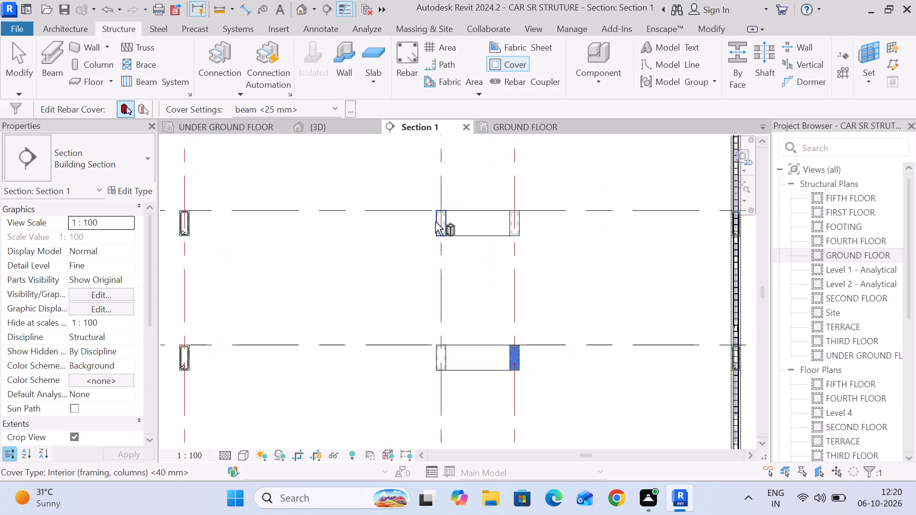
pyautogui.click(437, 223)
pyautogui.click(331, 107)
pyautogui.click(328, 119)
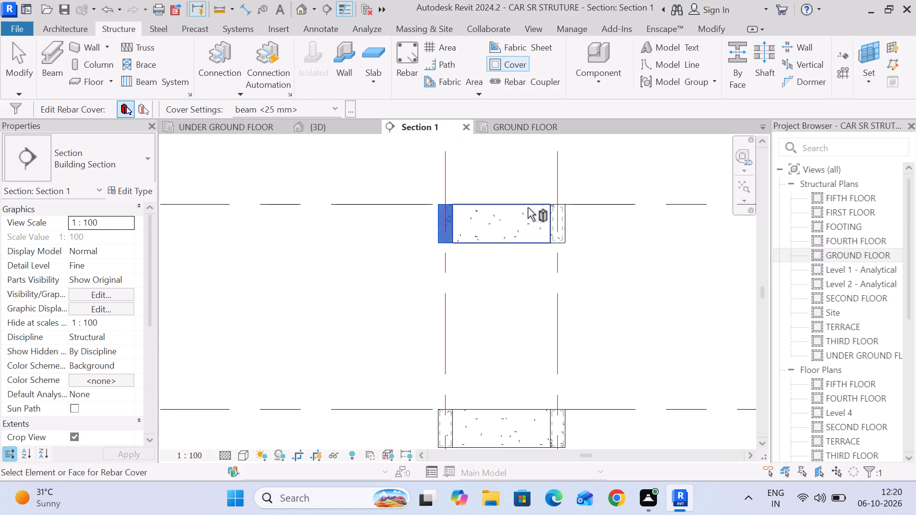
pyautogui.click(562, 233)
pyautogui.click(322, 105)
pyautogui.click(326, 125)
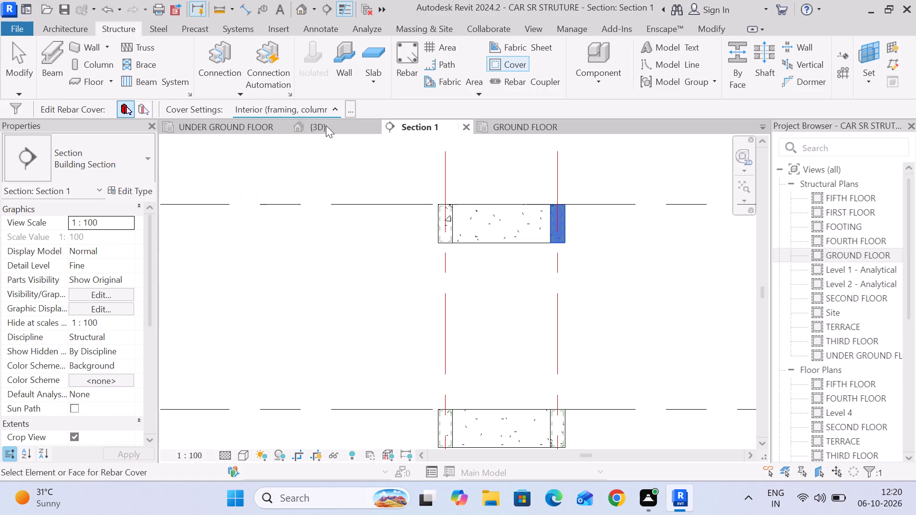
# Set the rebar cover of the grid b and grid c beams at SECOND FLOOR to beam <25 mm>.
pyautogui.moveTo(446, 175); pyautogui.dragTo(450, 309, button='middle')
pyautogui.click(452, 161)
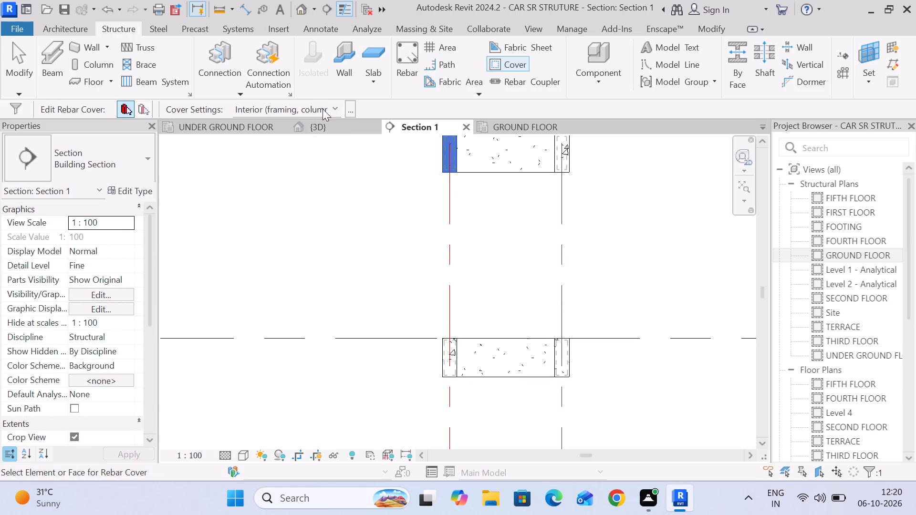
pyautogui.click(320, 103)
pyautogui.click(314, 124)
pyautogui.click(563, 159)
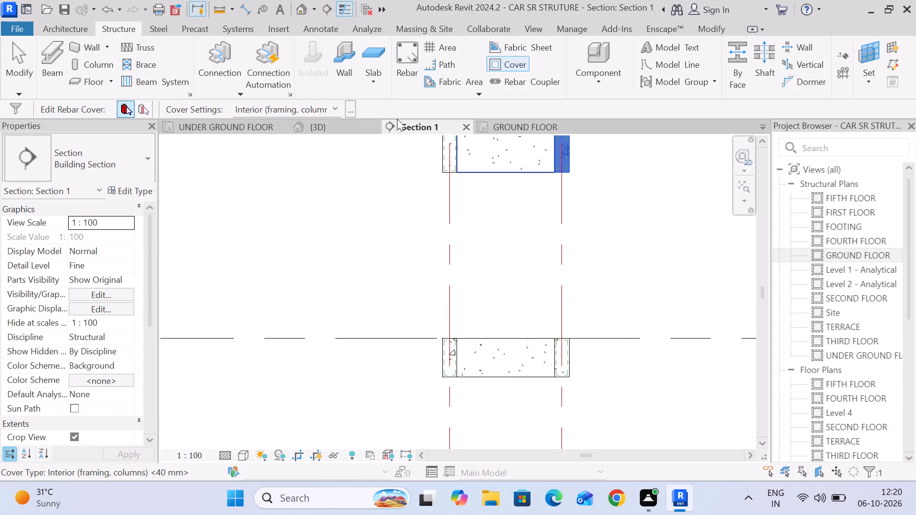
pyautogui.click(325, 104)
pyautogui.click(320, 127)
# Set the rebar cover of the grid b and grid c beams at THIRD FLOOR to beam <25 mm>.
pyautogui.moveTo(490, 171); pyautogui.dragTo(476, 319, button='middle')
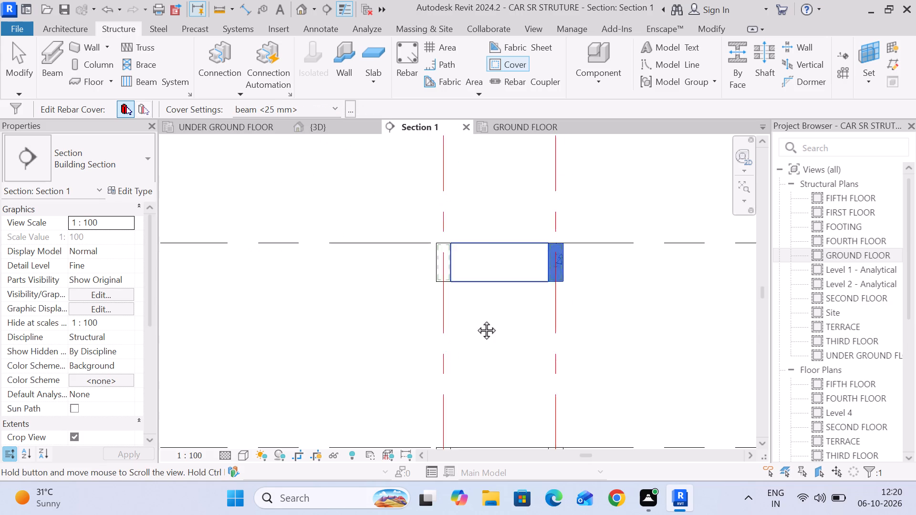
pyautogui.moveTo(476, 319); pyautogui.dragTo(470, 361, button='middle')
pyautogui.moveTo(455, 200); pyautogui.dragTo(437, 350, button='middle')
pyautogui.click(412, 299)
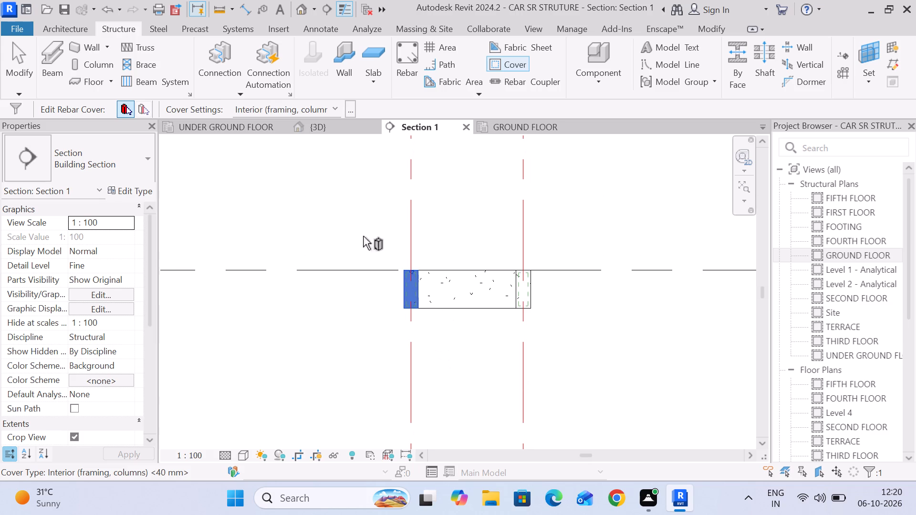
pyautogui.click(294, 108)
pyautogui.click(289, 124)
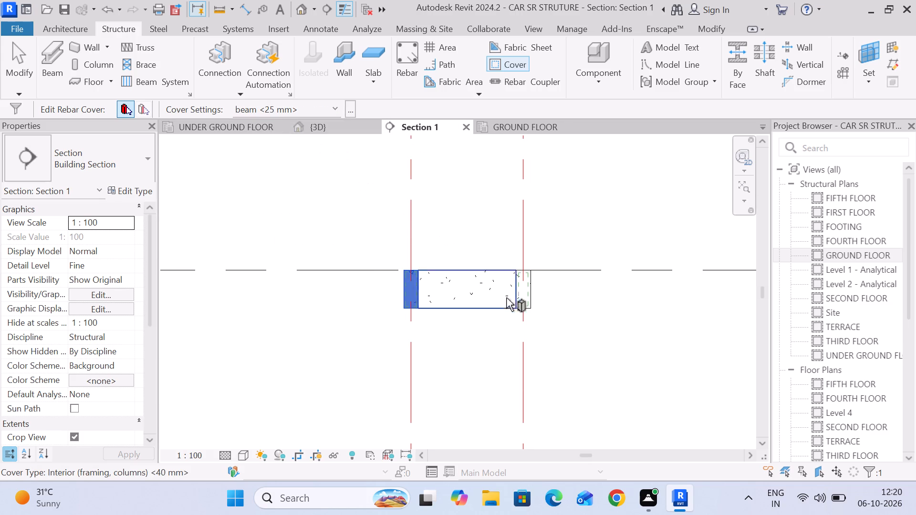
pyautogui.click(523, 305)
pyautogui.click(300, 106)
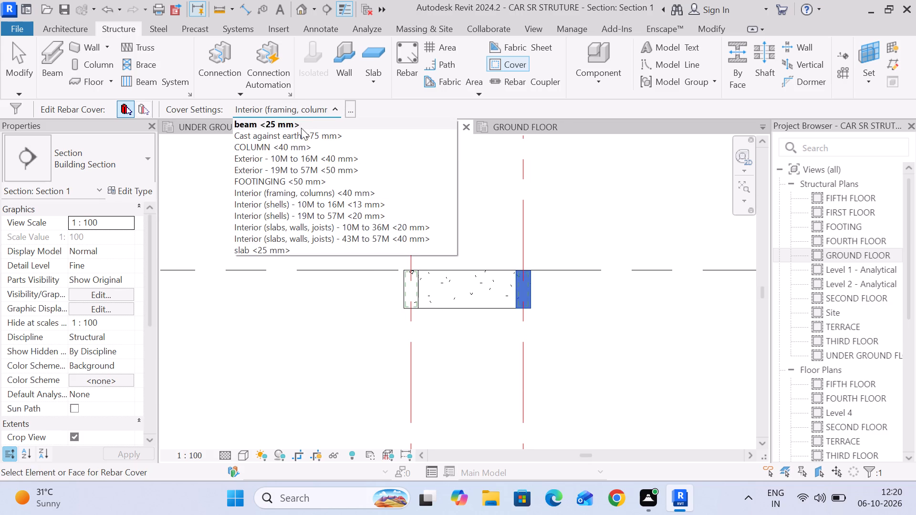
pyautogui.click(301, 128)
# Set the rebar cover of the grid b and grid c beams at FOURTH FLOOR to beam <25 mm>.
pyautogui.moveTo(390, 144); pyautogui.dragTo(386, 311, button='middle')
pyautogui.click(399, 261)
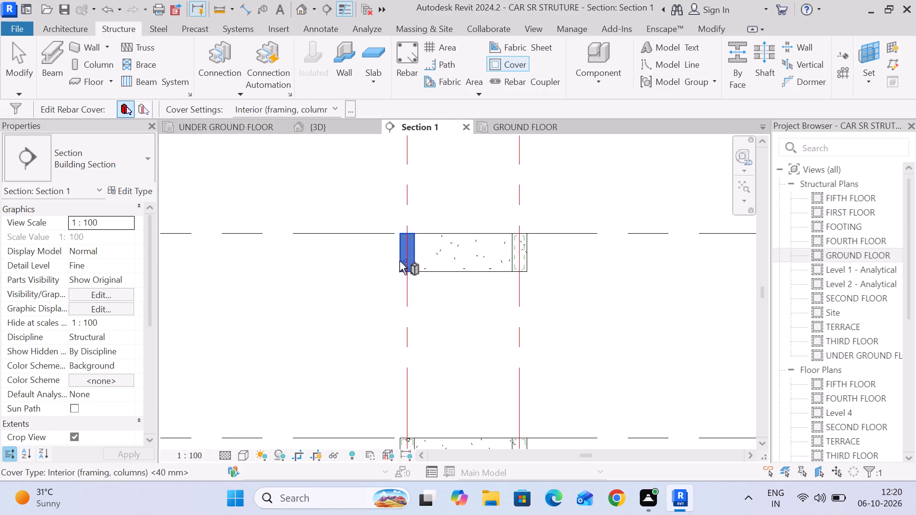
pyautogui.click(294, 106)
pyautogui.click(294, 123)
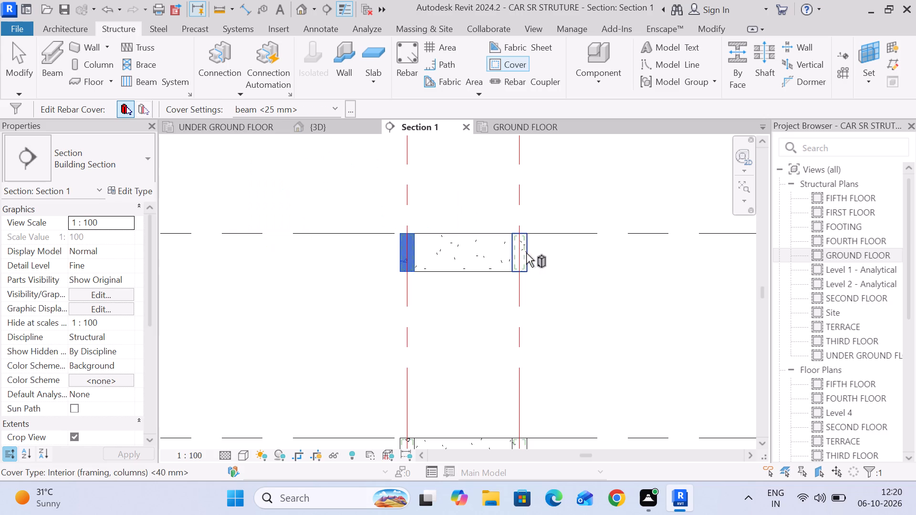
pyautogui.click(526, 253)
pyautogui.click(319, 109)
pyautogui.click(311, 121)
# Set the rebar cover of the grid b and grid c beams at FIFTH FLOOR to beam <25 mm>.
pyautogui.moveTo(430, 183); pyautogui.dragTo(408, 330, button='middle')
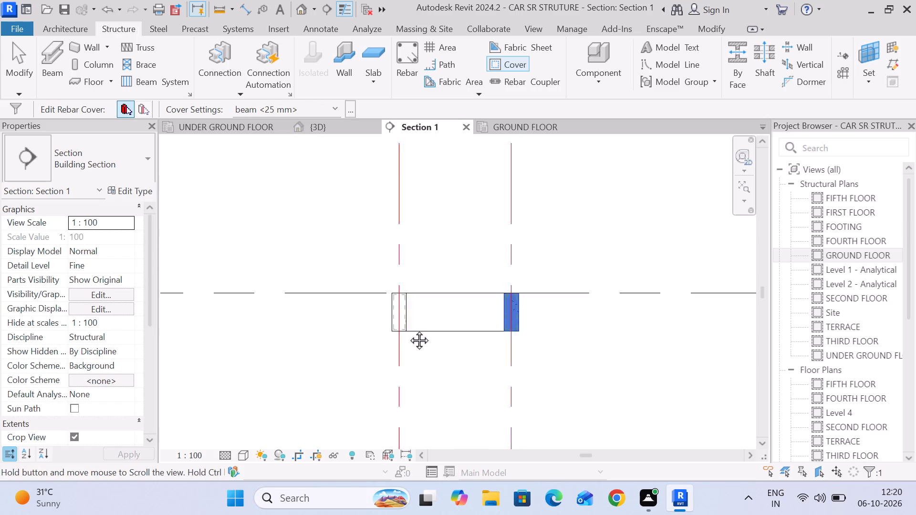
pyautogui.moveTo(408, 330); pyautogui.dragTo(409, 347, button='middle')
pyautogui.click(384, 220)
pyautogui.click(299, 107)
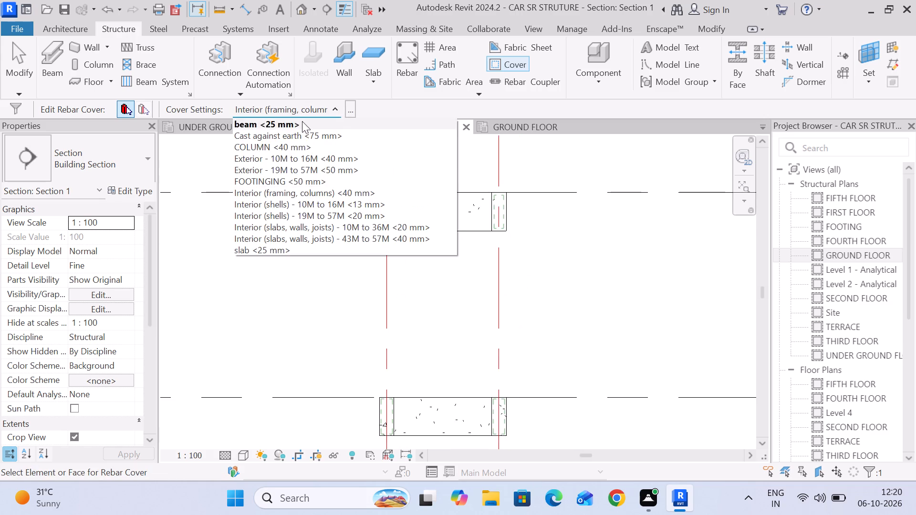
pyautogui.click(305, 130)
pyautogui.click(322, 104)
pyautogui.click(309, 120)
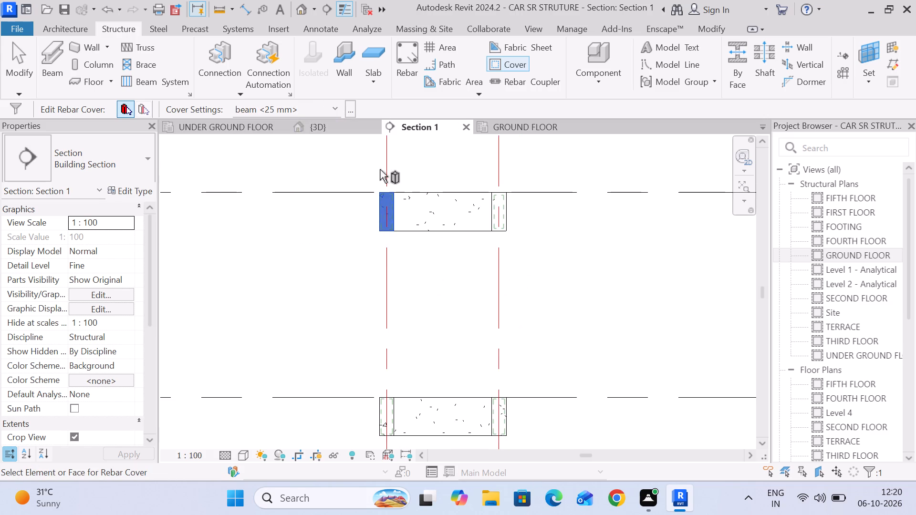
pyautogui.click(506, 221)
pyautogui.click(300, 103)
pyautogui.click(288, 122)
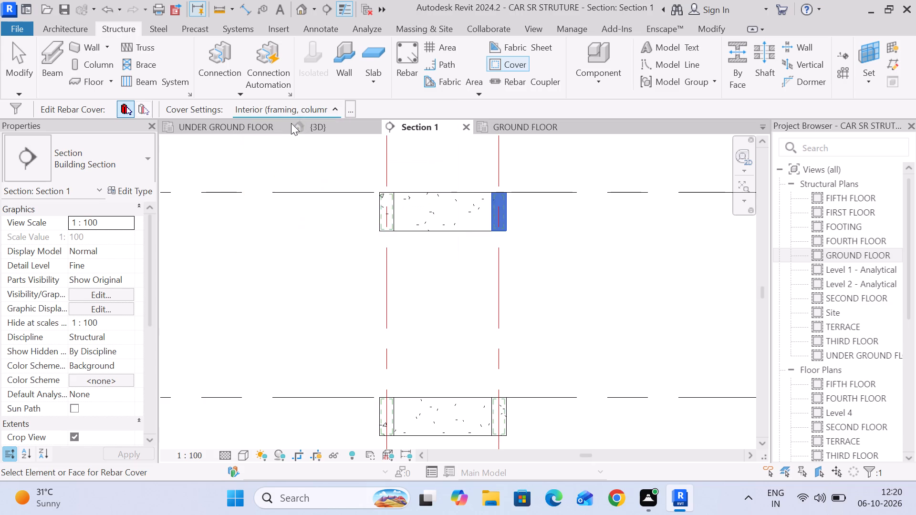
pyautogui.moveTo(426, 170); pyautogui.dragTo(406, 378, button='middle')
pyautogui.scroll(-12, 410, 302)
pyautogui.moveTo(456, 366); pyautogui.dragTo(465, 269, button='middle')
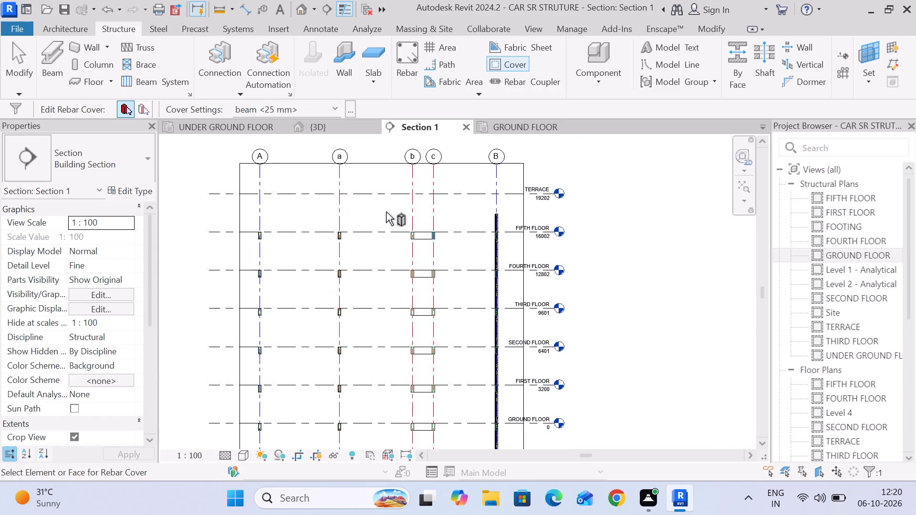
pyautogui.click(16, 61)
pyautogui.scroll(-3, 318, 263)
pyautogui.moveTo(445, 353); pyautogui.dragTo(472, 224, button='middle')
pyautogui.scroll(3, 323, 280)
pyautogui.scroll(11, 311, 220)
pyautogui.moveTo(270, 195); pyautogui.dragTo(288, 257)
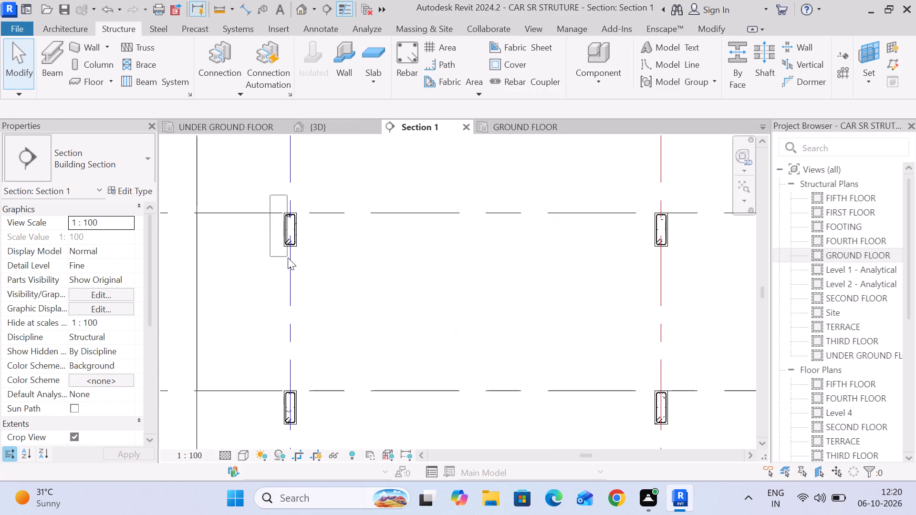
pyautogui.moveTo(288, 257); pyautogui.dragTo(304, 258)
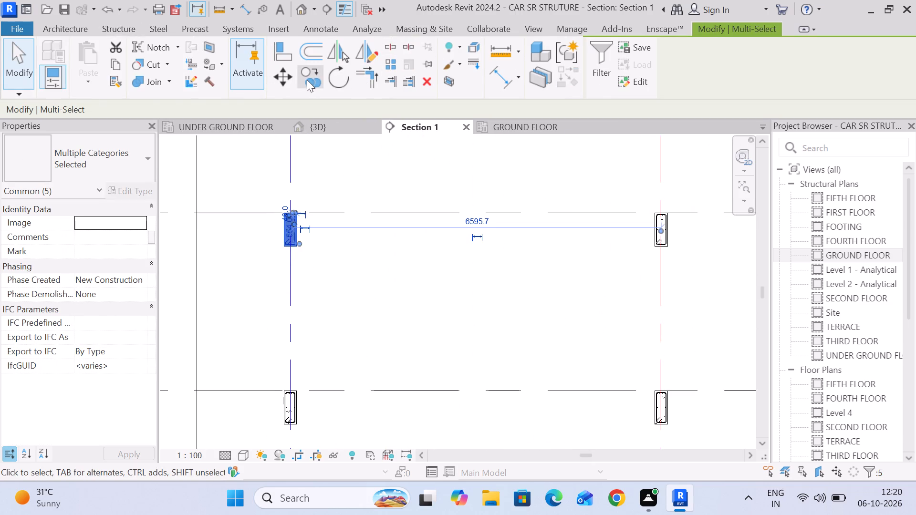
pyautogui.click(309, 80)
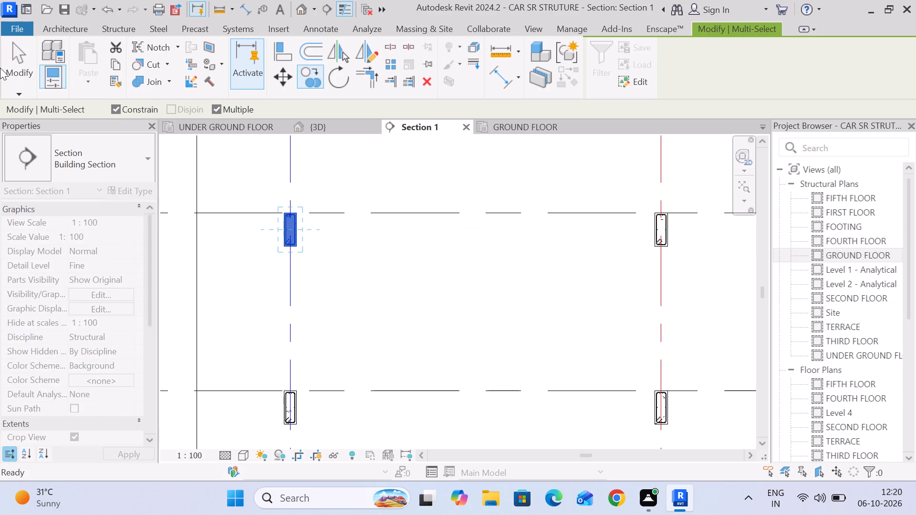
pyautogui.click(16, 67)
# Copy only the structural rebar of the grid A beam, without its framing, onto the unreinforced grid b beam at UNDER GROUND FLOOR.
pyautogui.moveTo(270, 190); pyautogui.dragTo(300, 255)
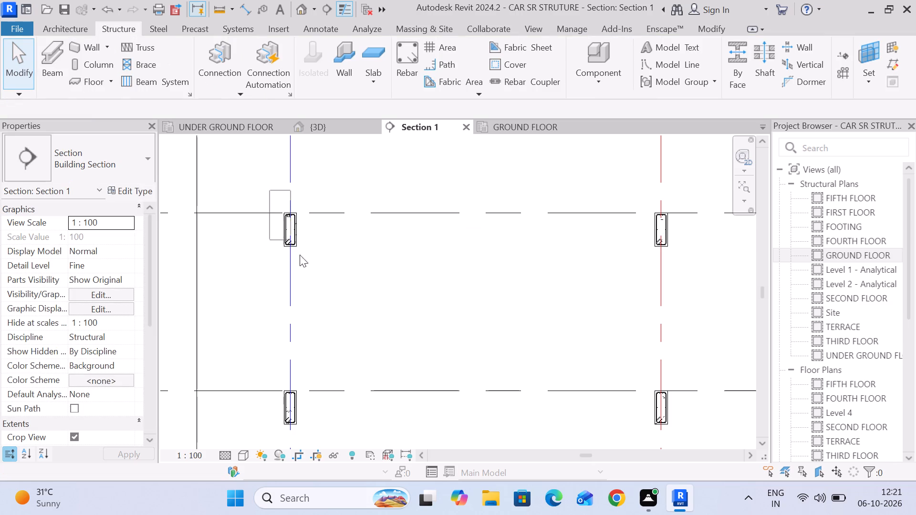
pyautogui.moveTo(300, 255); pyautogui.dragTo(311, 264)
pyautogui.click(593, 61)
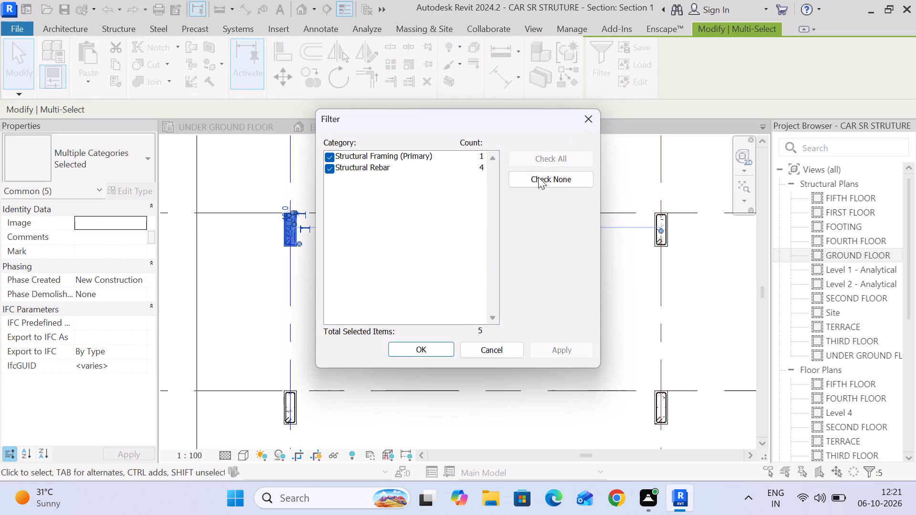
pyautogui.click(538, 177)
pyautogui.click(325, 168)
pyautogui.click(406, 351)
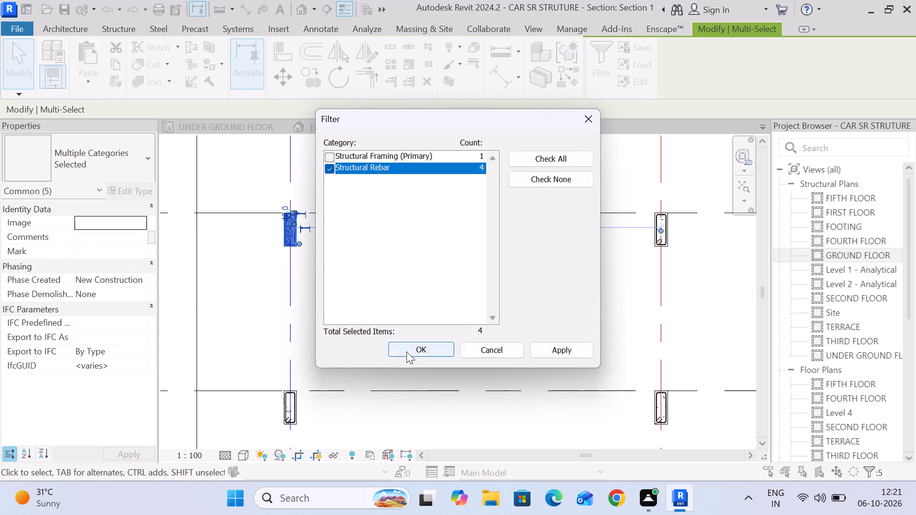
pyautogui.scroll(8, 302, 230)
pyautogui.moveTo(291, 242); pyautogui.dragTo(335, 255, button='middle')
pyautogui.scroll(1, 321, 284)
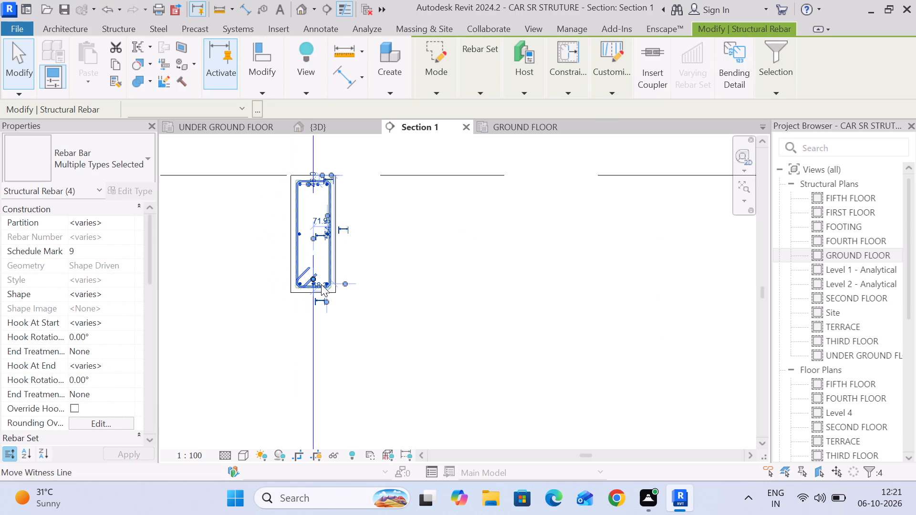
pyautogui.click(268, 90)
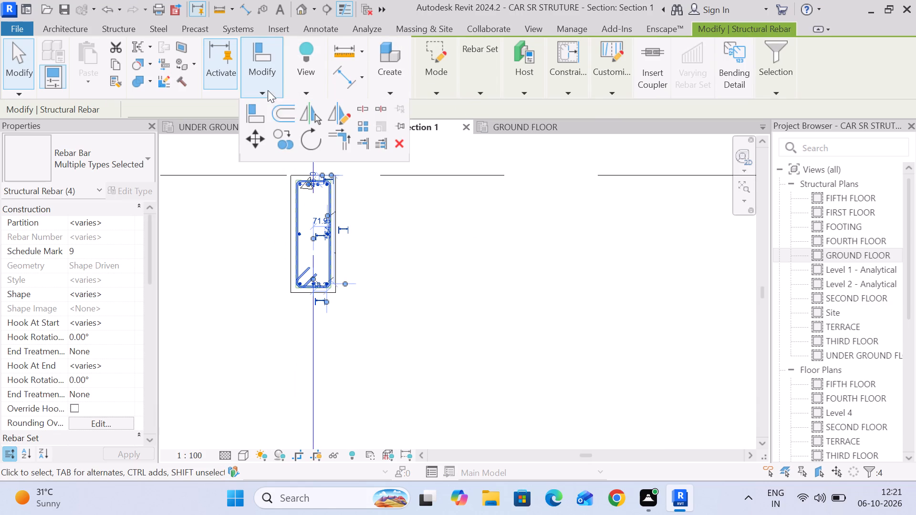
pyautogui.click(281, 139)
pyautogui.scroll(5, 312, 297)
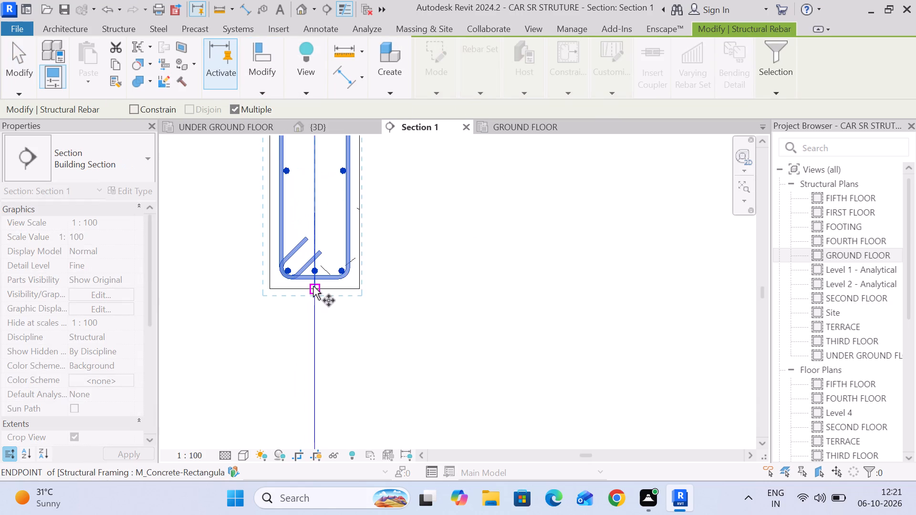
pyautogui.click(313, 286)
pyautogui.scroll(-16, 350, 296)
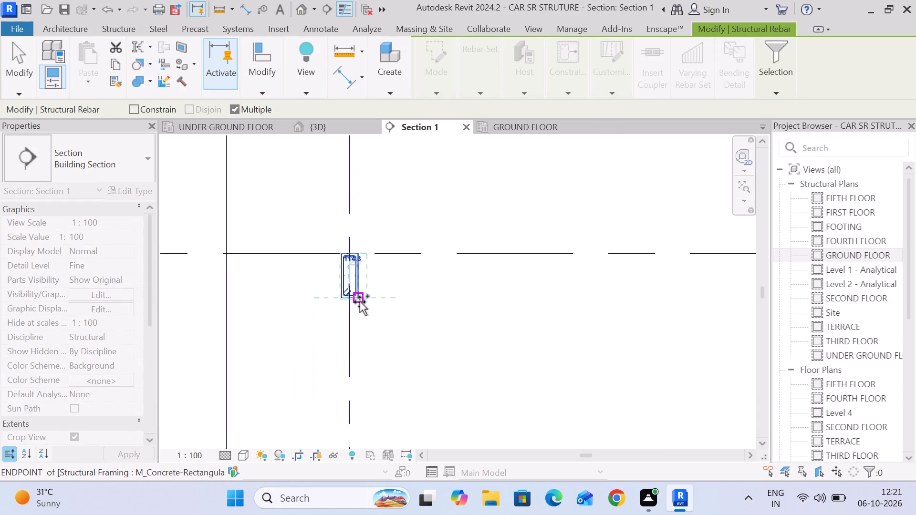
pyautogui.scroll(-2, 360, 302)
pyautogui.moveTo(463, 357); pyautogui.dragTo(303, 220, button='middle')
pyautogui.moveTo(570, 276); pyautogui.dragTo(343, 300, button='middle')
pyautogui.scroll(11, 392, 294)
pyautogui.click(354, 280)
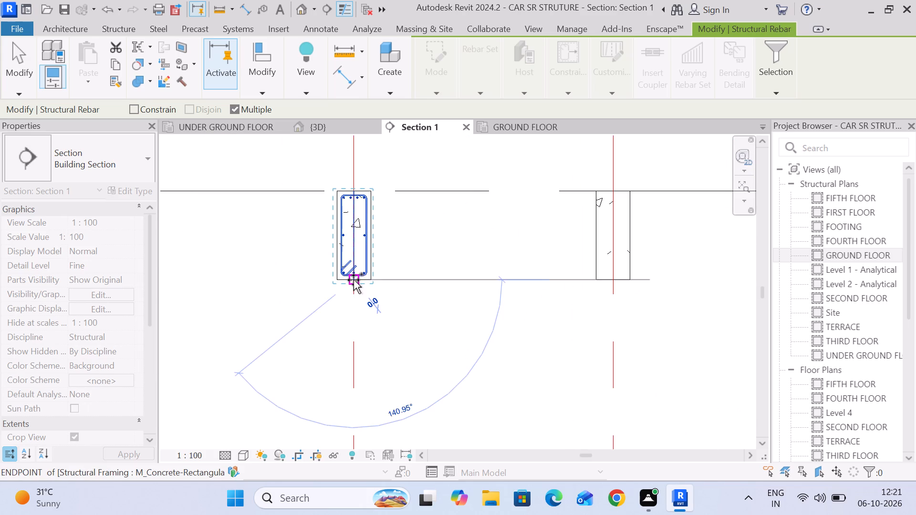
pyautogui.click(16, 64)
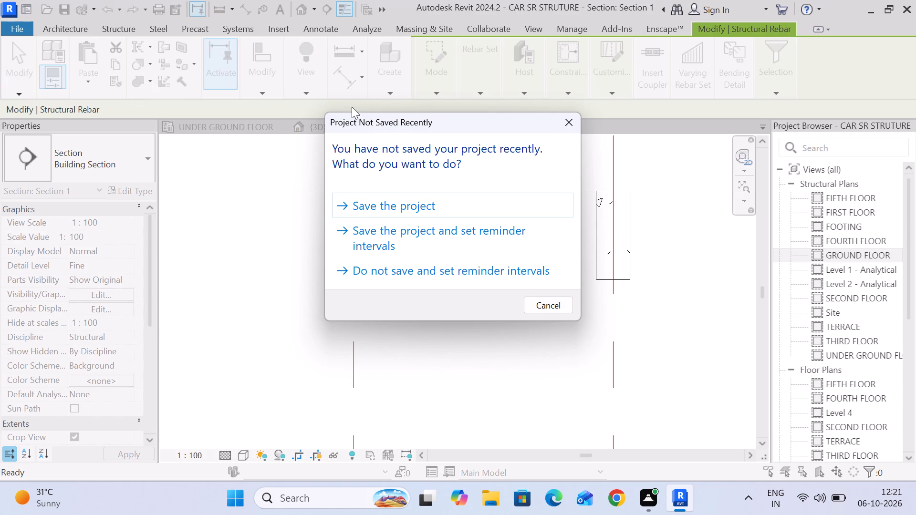
pyautogui.click(566, 123)
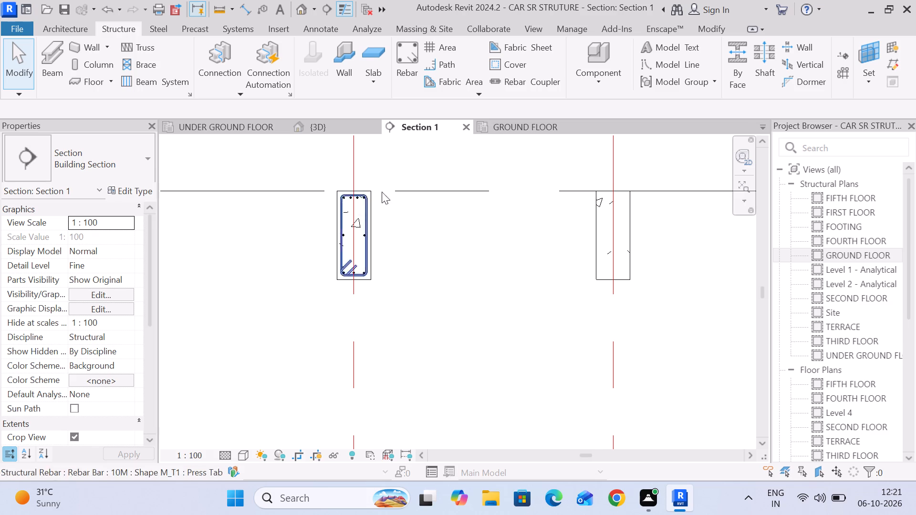
# Shorten the copied 16M bottom bars in the grid b beam so their far end stops at the grid z column in plan.
pyautogui.click(225, 123)
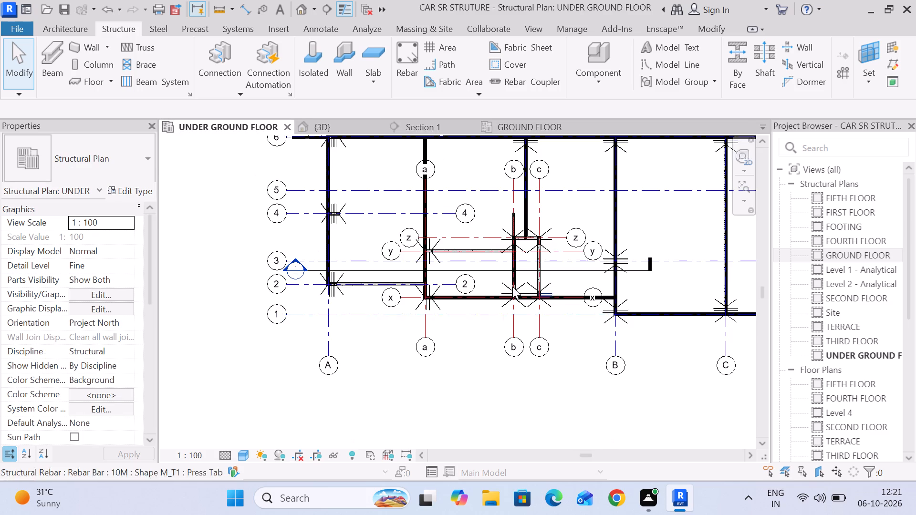
pyautogui.scroll(6, 488, 269)
pyautogui.scroll(1, 547, 269)
pyautogui.moveTo(547, 269); pyautogui.dragTo(343, 269, button='middle')
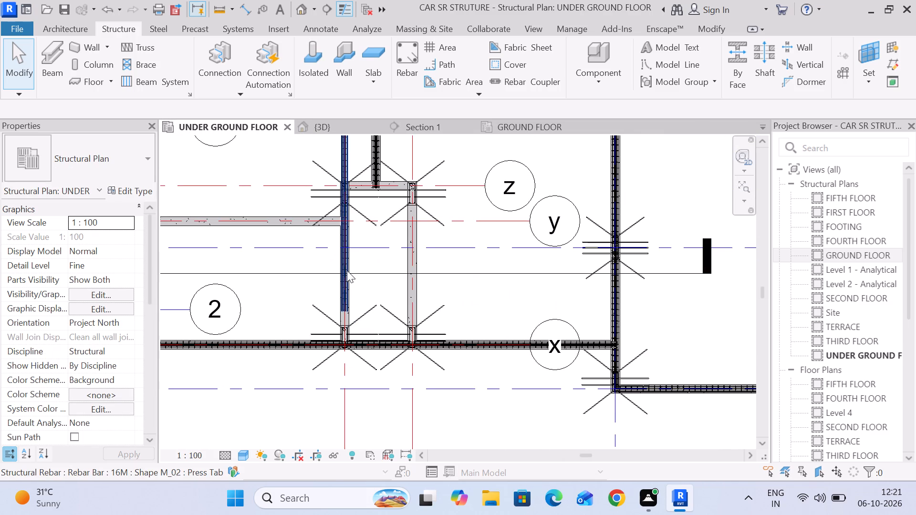
pyautogui.scroll(-4, 347, 270)
pyautogui.middleClick(347, 270)
pyautogui.click(421, 125)
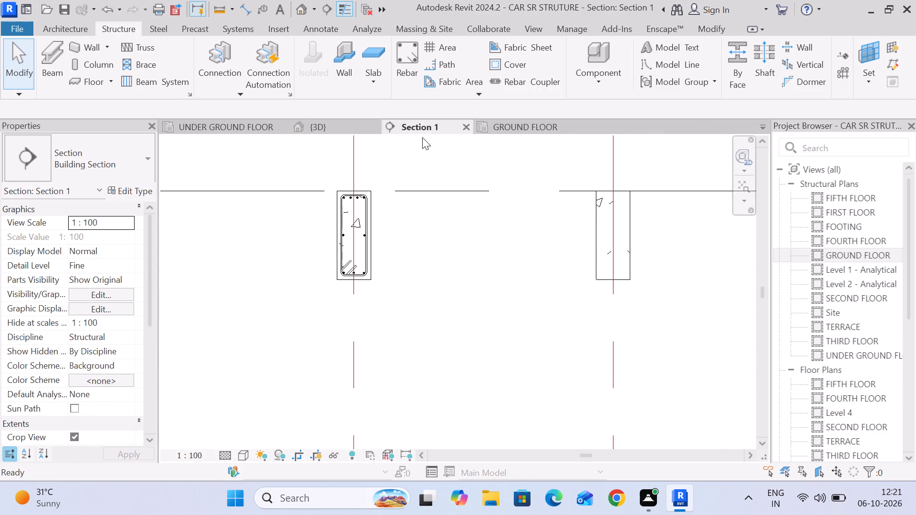
pyautogui.scroll(14, 351, 272)
pyautogui.click(377, 284)
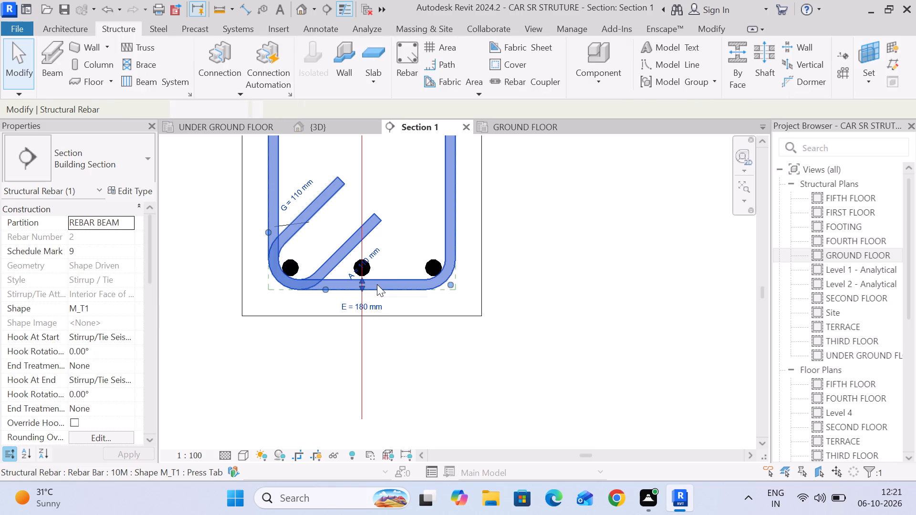
pyautogui.click(431, 263)
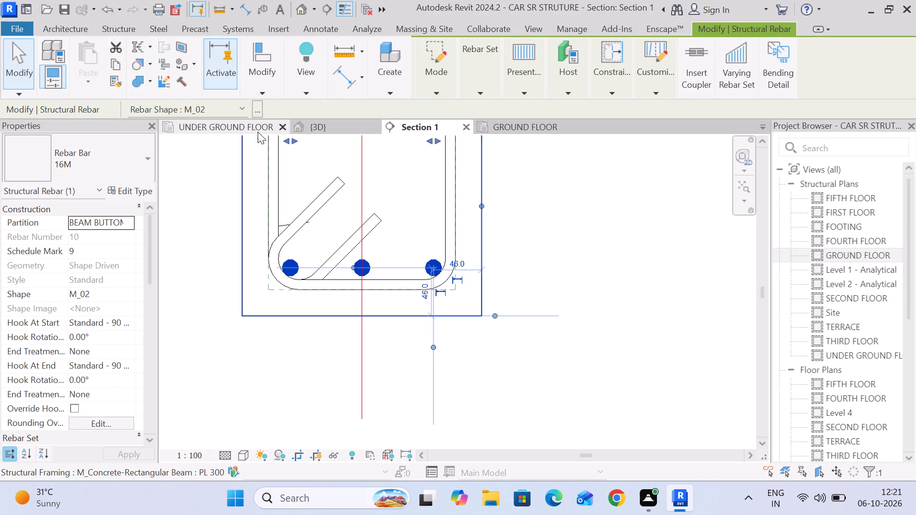
pyautogui.click(222, 130)
pyautogui.scroll(-4, 339, 233)
pyautogui.scroll(7, 343, 202)
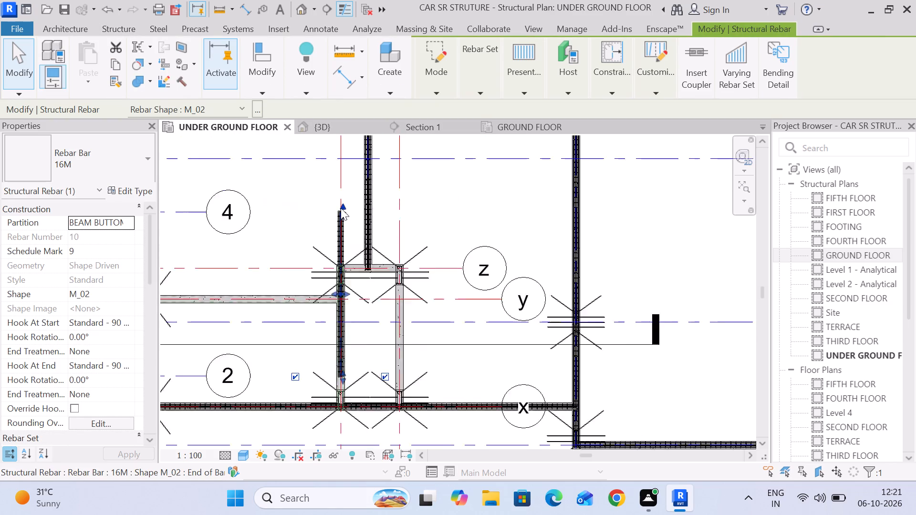
pyautogui.scroll(7, 341, 209)
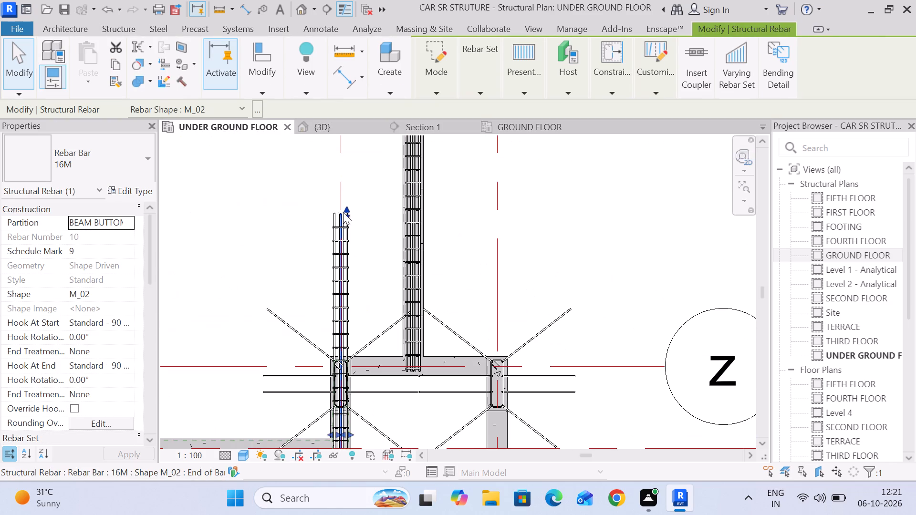
pyautogui.moveTo(342, 216); pyautogui.dragTo(359, 310)
pyautogui.moveTo(360, 312); pyautogui.dragTo(383, 179, button='middle')
pyautogui.scroll(6, 353, 178)
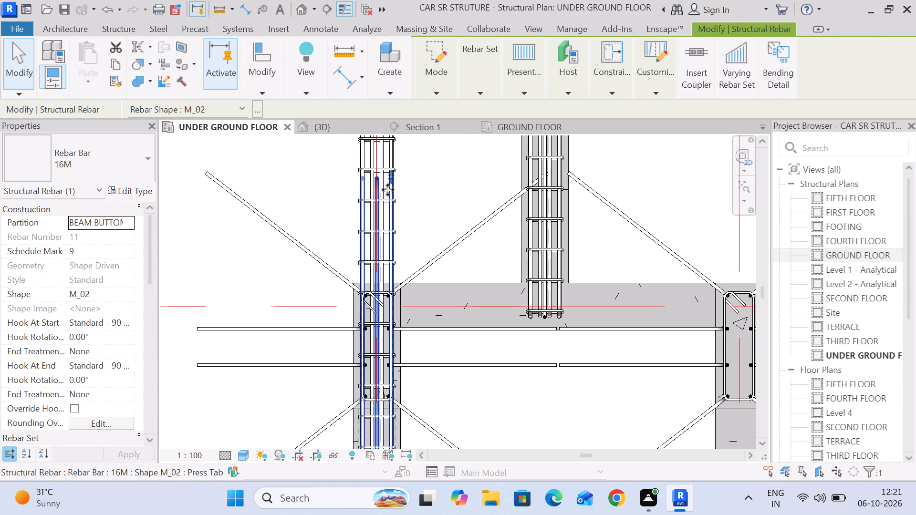
pyautogui.moveTo(392, 177); pyautogui.dragTo(410, 300)
# Extend the other end of the grid b beam's bottom bars through the column into the grid x beam.
pyautogui.moveTo(450, 406); pyautogui.dragTo(420, 206, button='middle')
pyautogui.scroll(-4, 419, 254)
pyautogui.moveTo(441, 349); pyautogui.dragTo(424, 181, button='middle')
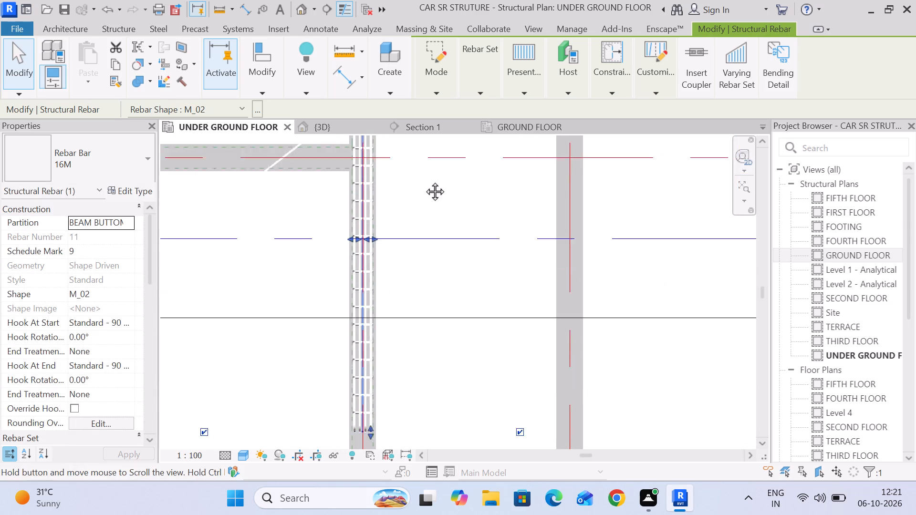
pyautogui.moveTo(424, 181); pyautogui.dragTo(423, 174, button='middle')
pyautogui.moveTo(385, 384); pyautogui.dragTo(403, 217, button='middle')
pyautogui.scroll(5, 388, 358)
pyautogui.moveTo(385, 171); pyautogui.dragTo(400, 296, button='middle')
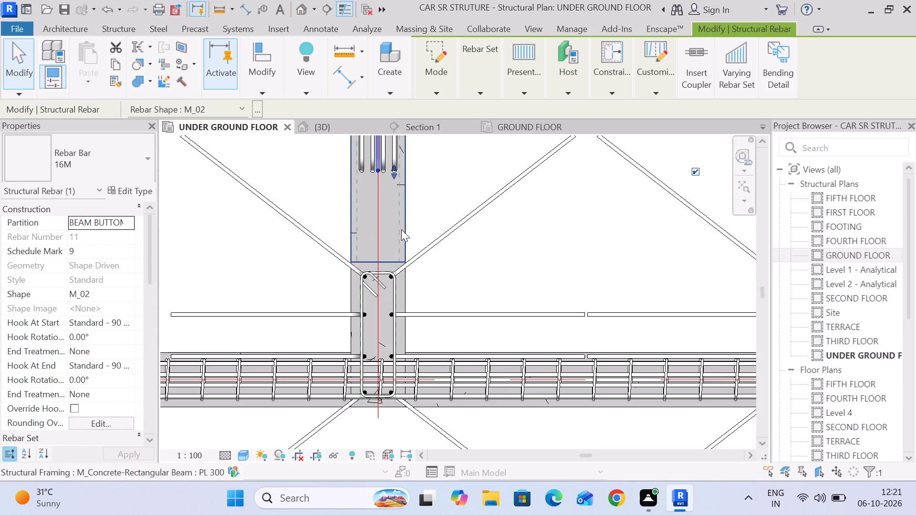
pyautogui.moveTo(392, 168); pyautogui.dragTo(417, 388)
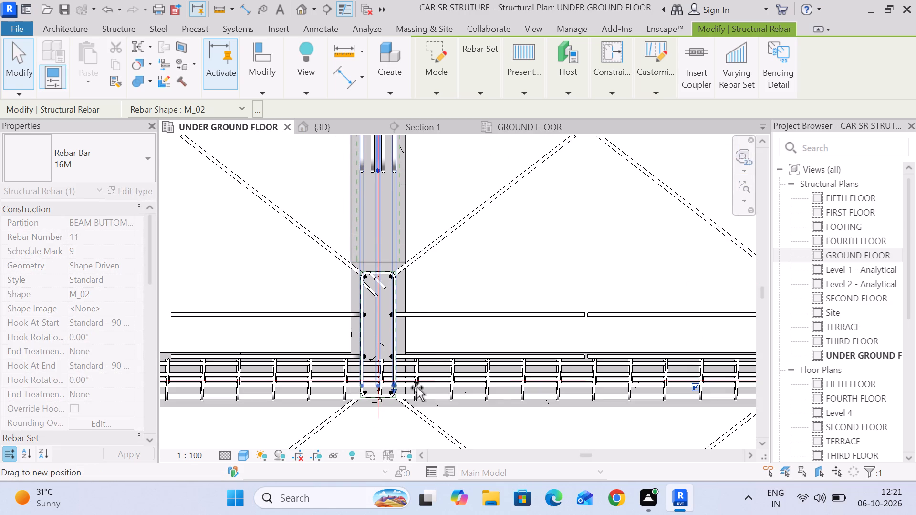
pyautogui.moveTo(417, 388); pyautogui.dragTo(418, 388)
pyautogui.scroll(-12, 427, 350)
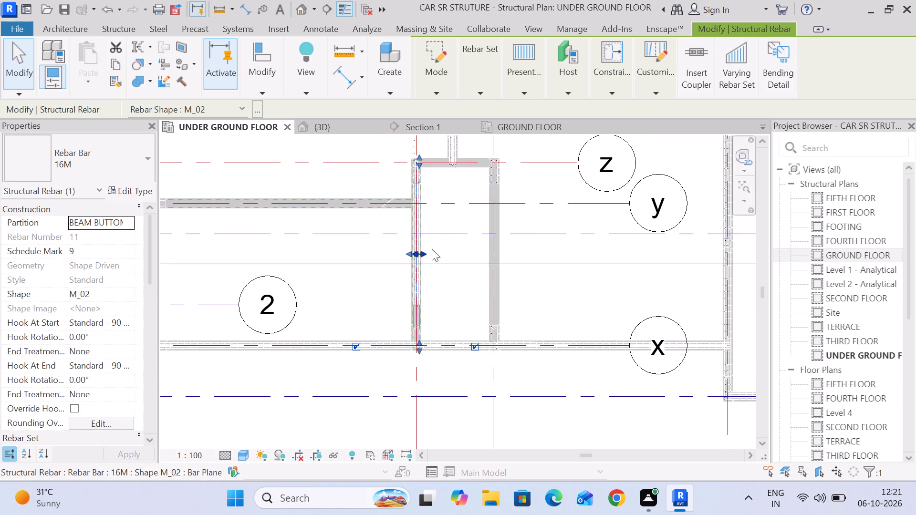
pyautogui.moveTo(443, 192); pyautogui.dragTo(442, 267, button='middle')
# Shorten the copied 16M middle bars in the grid b beam so their far end stops at the grid z column in plan.
pyautogui.click(419, 124)
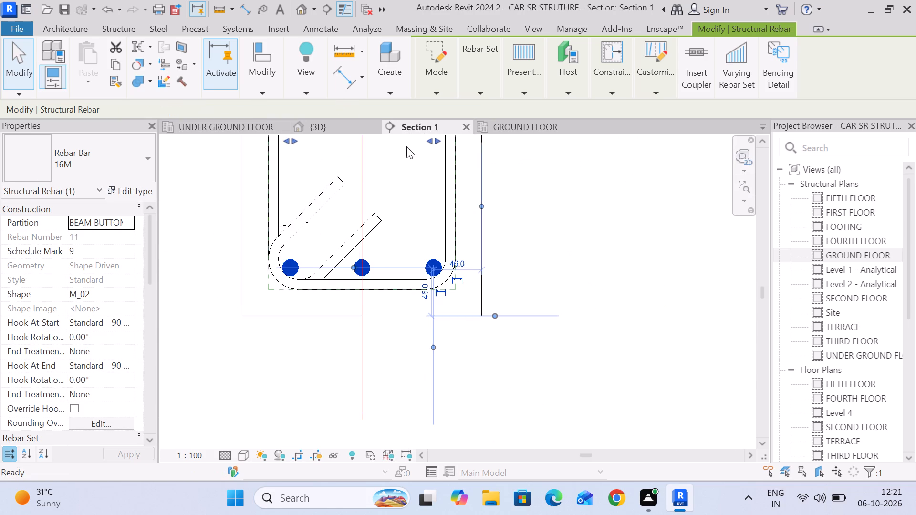
pyautogui.moveTo(514, 177); pyautogui.dragTo(523, 316, button='middle')
pyautogui.click(555, 261)
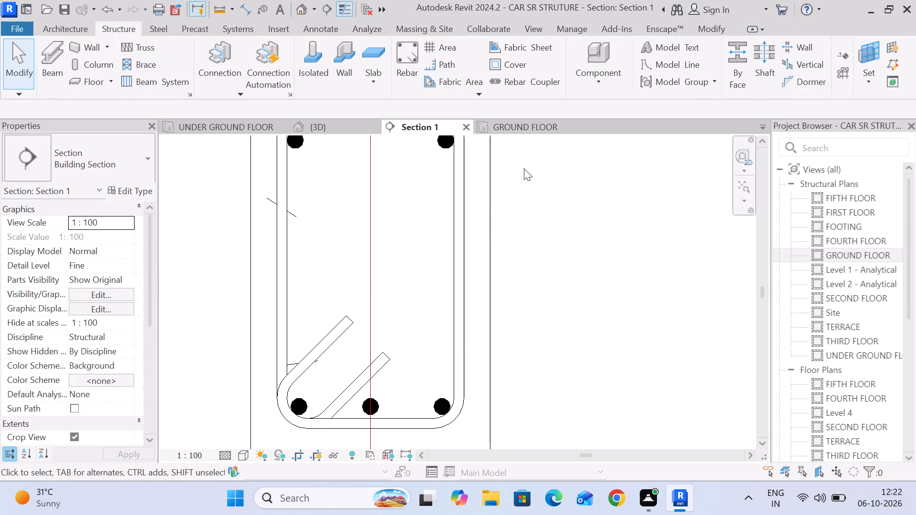
pyautogui.moveTo(524, 189); pyautogui.dragTo(538, 302, button='middle')
pyautogui.scroll(6, 415, 230)
pyautogui.click(505, 268)
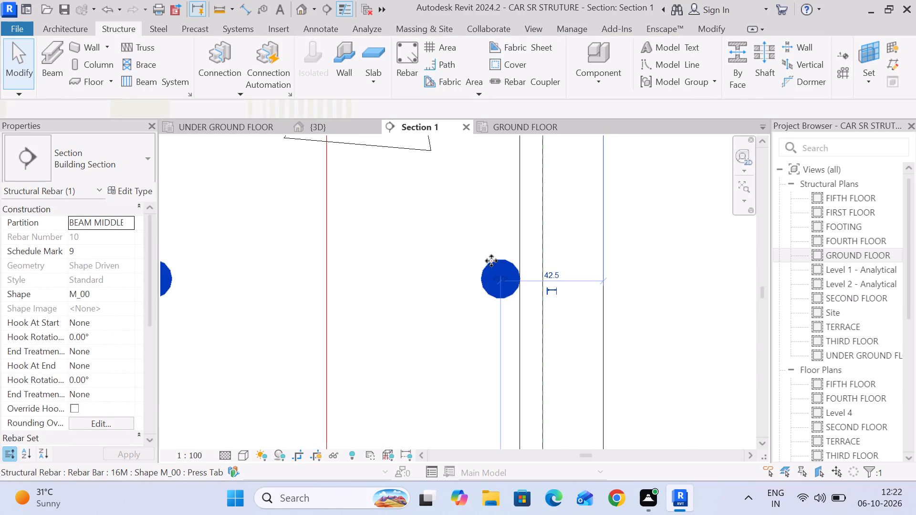
pyautogui.scroll(-6, 491, 261)
pyautogui.moveTo(611, 300); pyautogui.dragTo(551, 226, button='middle')
pyautogui.scroll(-4, 546, 225)
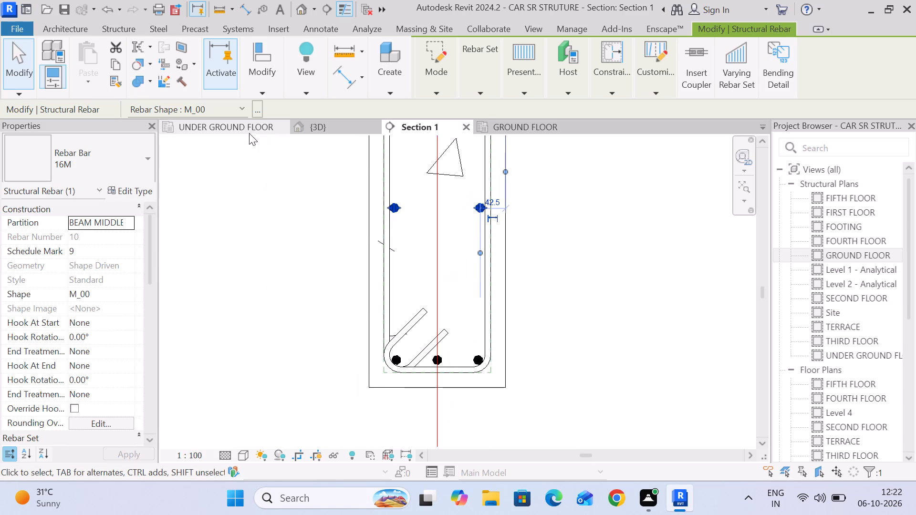
pyautogui.click(234, 127)
pyautogui.scroll(9, 424, 161)
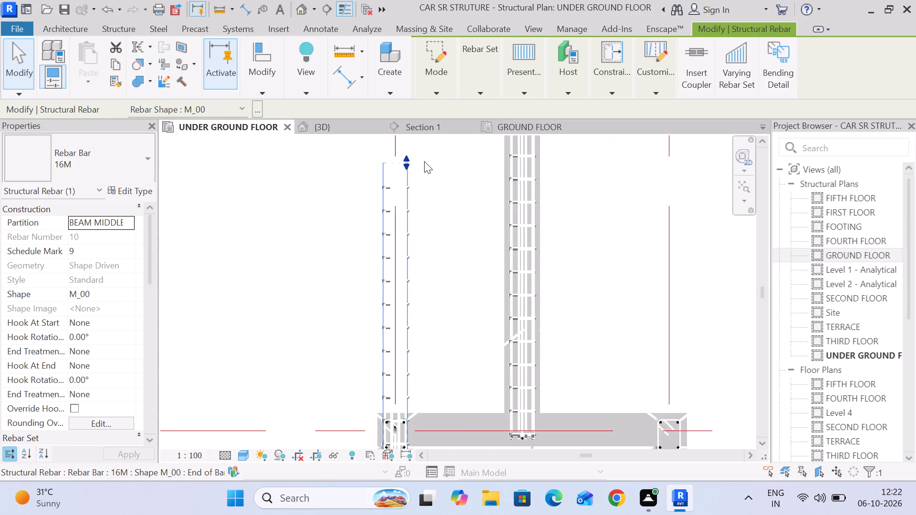
pyautogui.moveTo(406, 164); pyautogui.dragTo(432, 369)
pyautogui.moveTo(429, 365); pyautogui.dragTo(406, 220, button='middle')
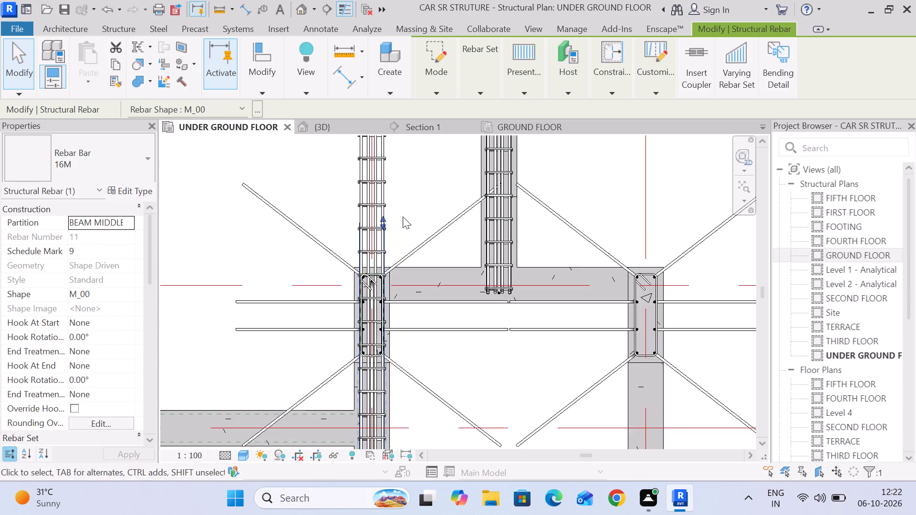
pyautogui.scroll(4, 379, 232)
pyautogui.moveTo(388, 218); pyautogui.dragTo(408, 317)
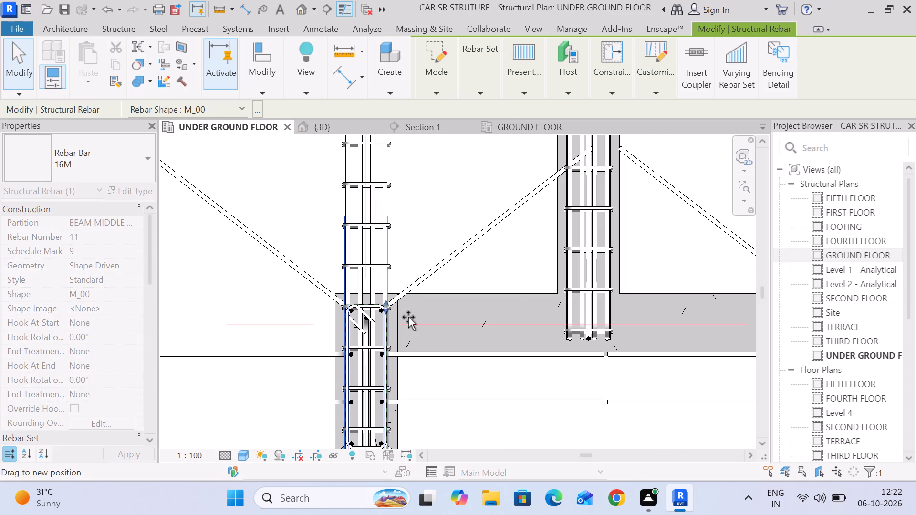
pyautogui.moveTo(408, 317); pyautogui.dragTo(408, 319)
# Extend the near end of the grid b beam's 16M middle bars through the column into the grid x beam.
pyautogui.scroll(-5, 408, 319)
pyautogui.moveTo(436, 370); pyautogui.dragTo(415, 204, button='middle')
pyautogui.scroll(-5, 415, 252)
pyautogui.moveTo(435, 336); pyautogui.dragTo(407, 169, button='middle')
pyautogui.scroll(6, 362, 284)
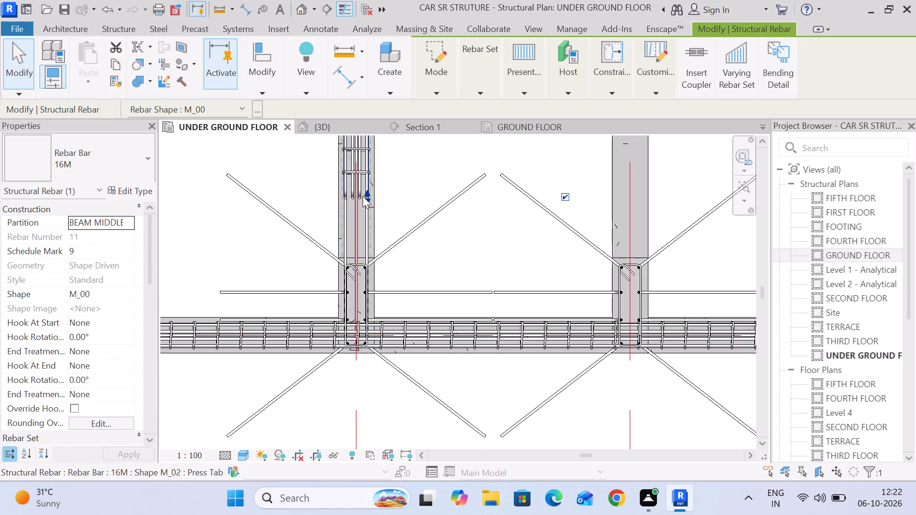
pyautogui.scroll(5, 363, 196)
pyautogui.moveTo(412, 222); pyautogui.dragTo(442, 160, button='middle')
pyautogui.moveTo(442, 163); pyautogui.dragTo(443, 191, button='middle')
pyautogui.scroll(1, 443, 191)
pyautogui.scroll(-3, 443, 191)
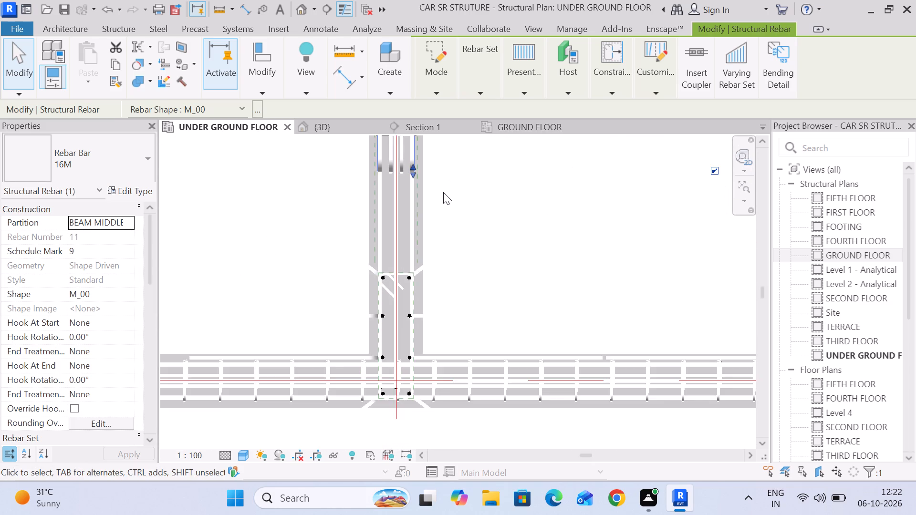
pyautogui.moveTo(409, 174); pyautogui.dragTo(449, 385)
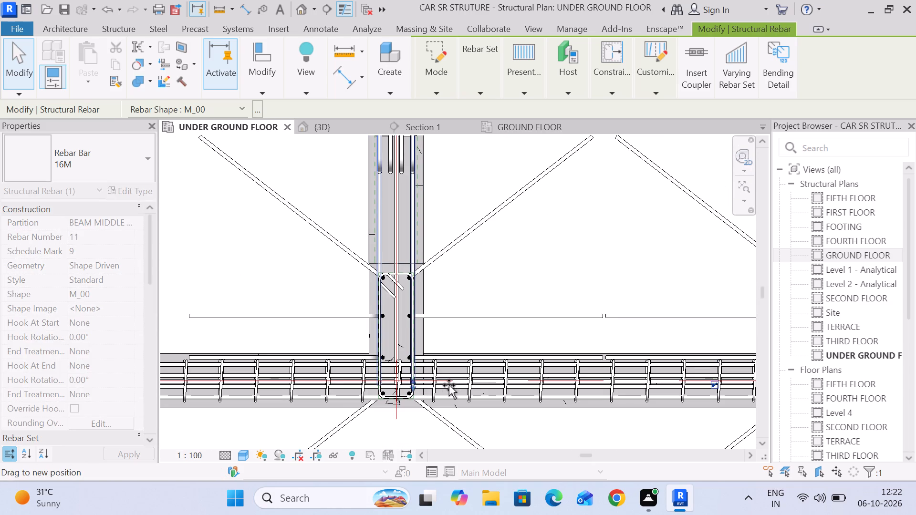
pyautogui.moveTo(449, 385); pyautogui.dragTo(448, 389)
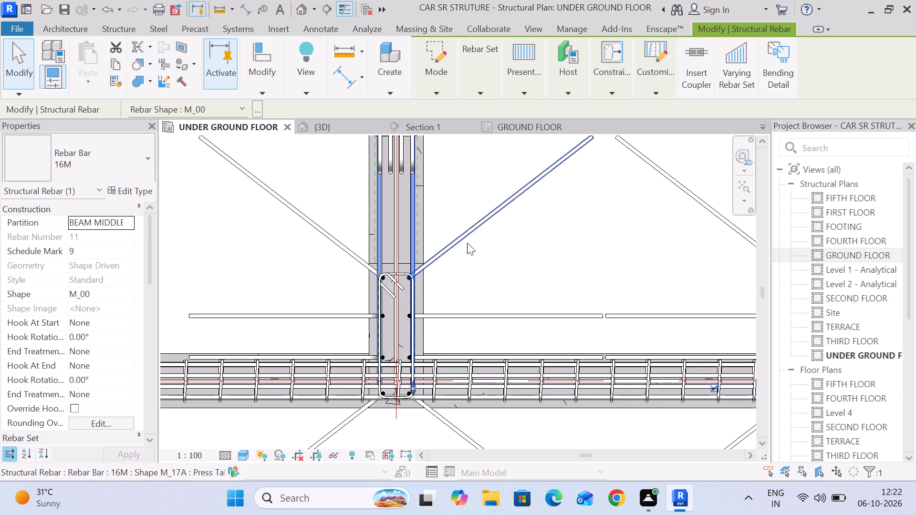
pyautogui.scroll(-4, 505, 249)
pyautogui.moveTo(505, 249); pyautogui.dragTo(405, 208, button='middle')
# Pick the 16M upper bars of the grid b beam in Section 1 and extend their near end into the grid x beam in plan.
pyautogui.click(418, 129)
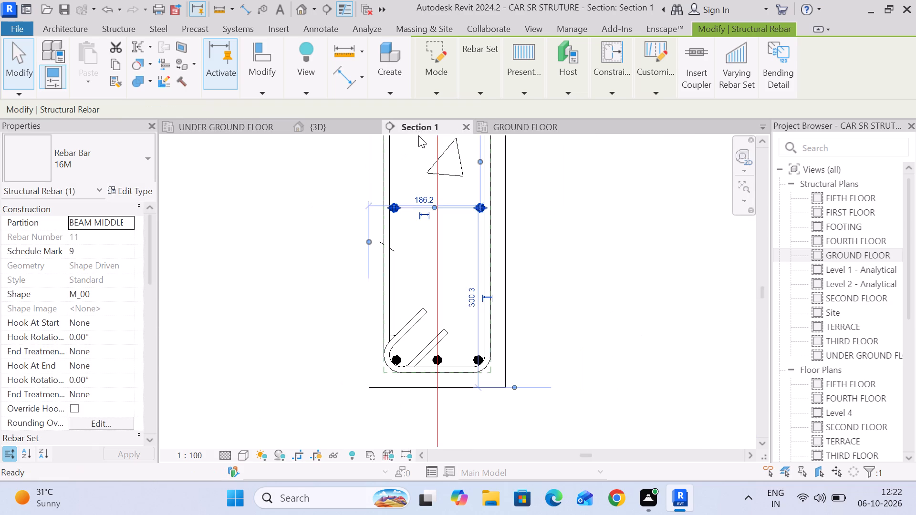
pyautogui.click(581, 247)
pyautogui.scroll(-3, 581, 239)
pyautogui.moveTo(581, 239); pyautogui.dragTo(545, 405, button='middle')
pyautogui.scroll(6, 487, 287)
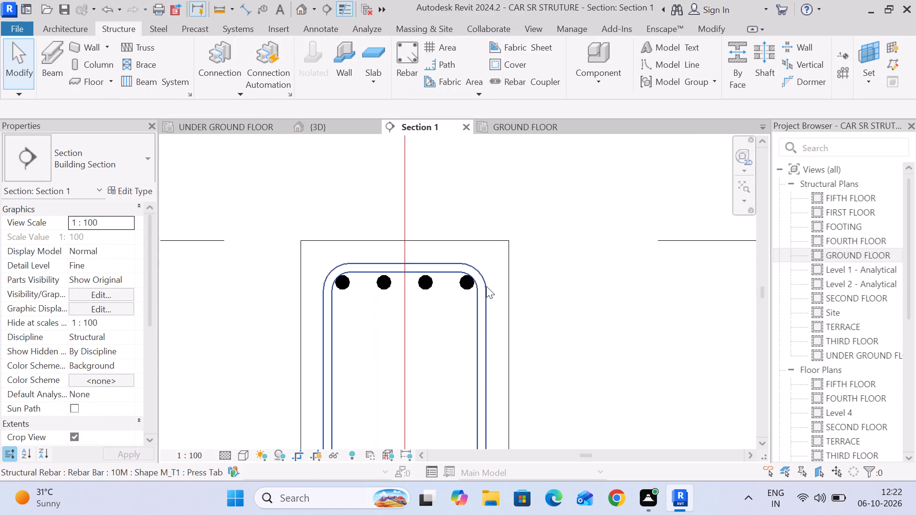
pyautogui.click(425, 282)
pyautogui.scroll(-3, 426, 284)
pyautogui.scroll(-2, 573, 347)
pyautogui.moveTo(573, 347); pyautogui.dragTo(445, 224, button='middle')
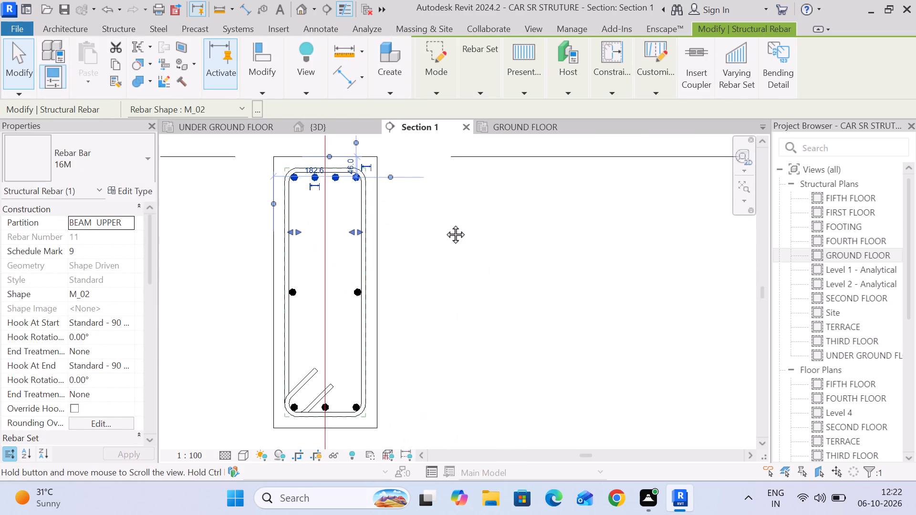
pyautogui.moveTo(445, 224); pyautogui.dragTo(524, 206, button='middle')
pyautogui.scroll(-2, 524, 206)
pyautogui.click(232, 128)
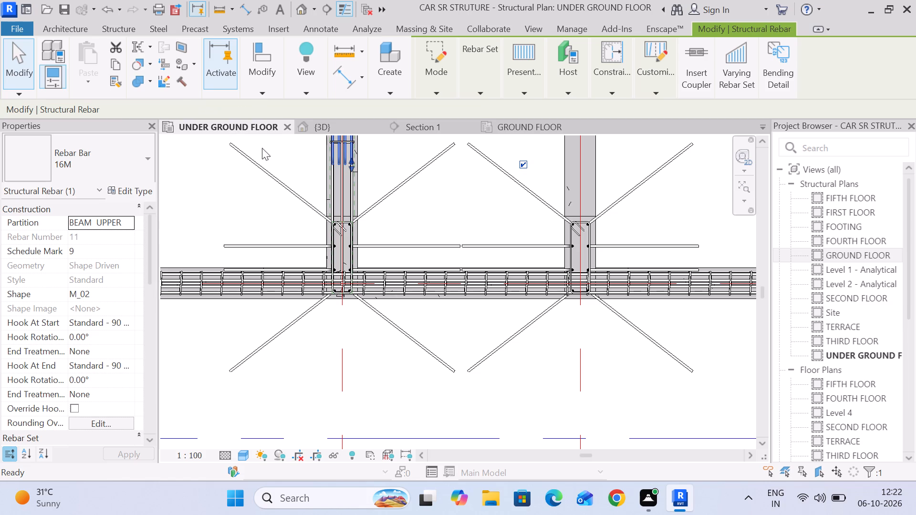
pyautogui.moveTo(346, 165); pyautogui.dragTo(368, 285)
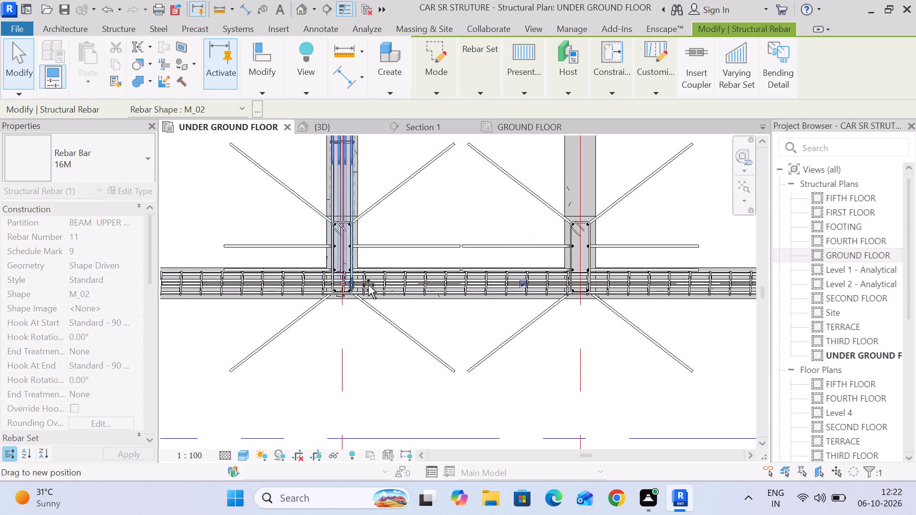
pyautogui.moveTo(368, 285); pyautogui.dragTo(369, 288)
pyautogui.scroll(11, 328, 292)
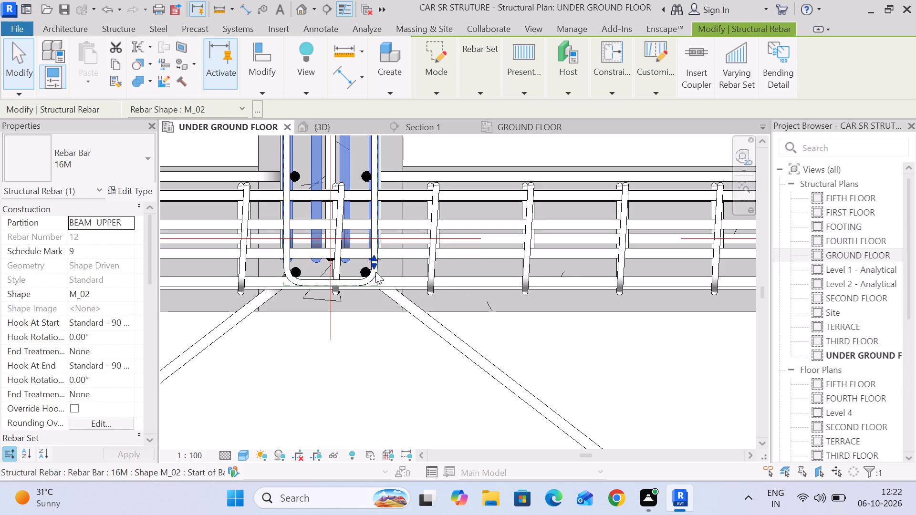
# Shorten the 16M upper bars in the grid b beam so their far end stops inside the grid z column.
pyautogui.scroll(-15, 385, 276)
pyautogui.scroll(-6, 388, 237)
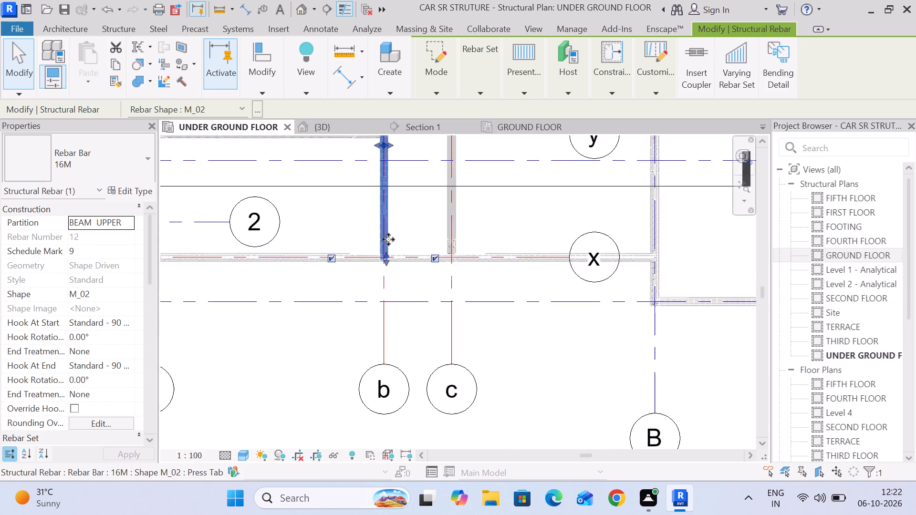
pyautogui.moveTo(399, 193); pyautogui.dragTo(393, 437, button='middle')
pyautogui.scroll(5, 377, 340)
pyautogui.moveTo(392, 330); pyautogui.dragTo(409, 277, button='middle')
pyautogui.scroll(1, 397, 327)
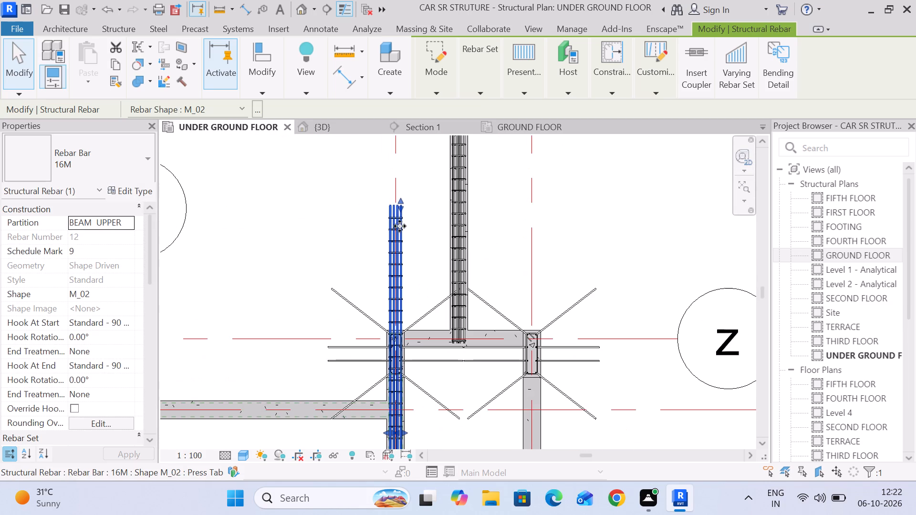
pyautogui.moveTo(402, 208); pyautogui.dragTo(414, 296)
pyautogui.moveTo(420, 349); pyautogui.dragTo(445, 236, button='middle')
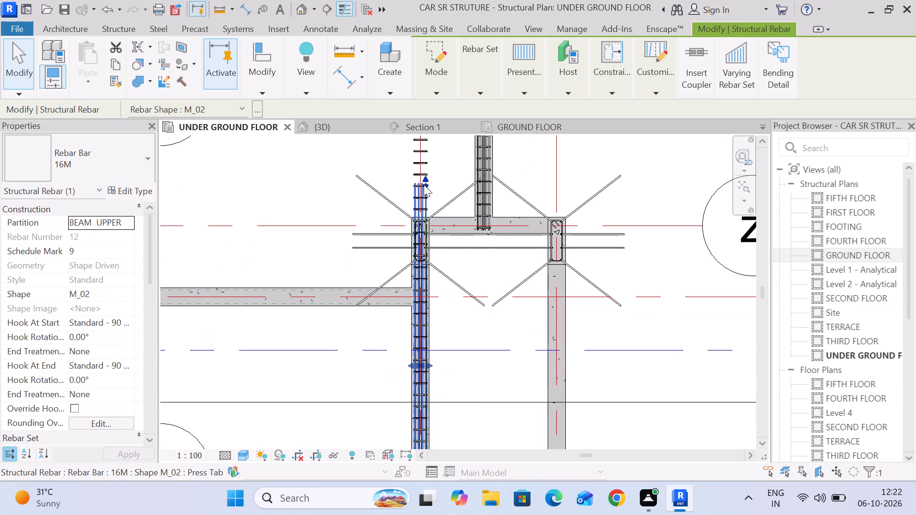
pyautogui.moveTo(424, 185); pyautogui.dragTo(427, 224)
pyautogui.scroll(13, 427, 225)
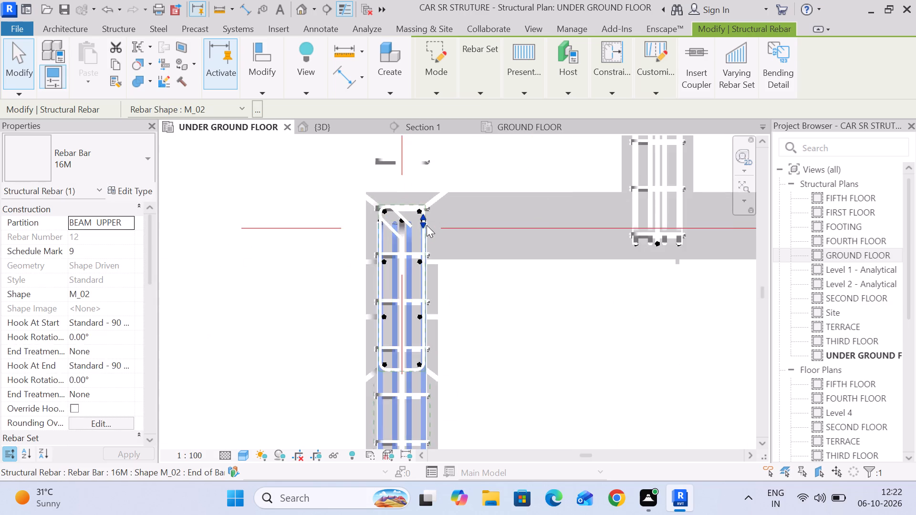
pyautogui.click(420, 221)
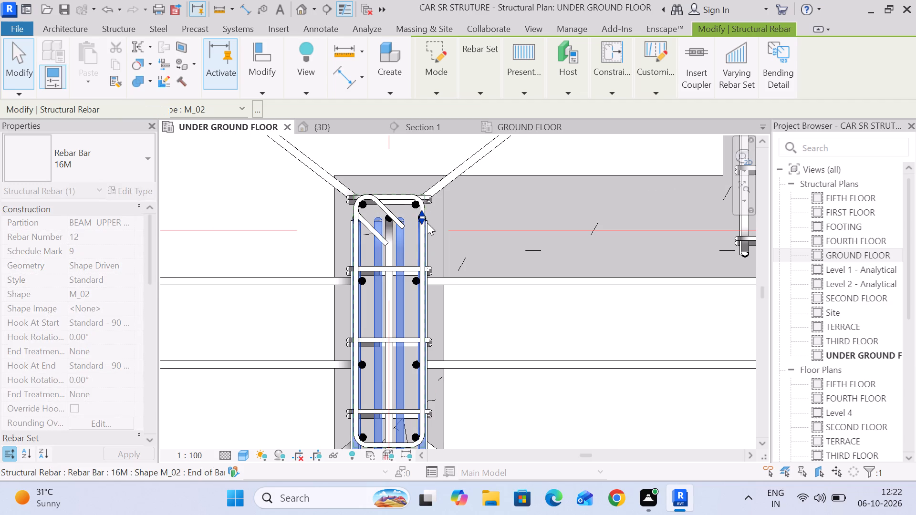
# Extend the grid b beam's 10M stirrup set over the column so it ends just short of the grid x beam.
pyautogui.scroll(-13, 428, 226)
pyautogui.scroll(-5, 437, 282)
pyautogui.moveTo(484, 362); pyautogui.dragTo(462, 267, button='middle')
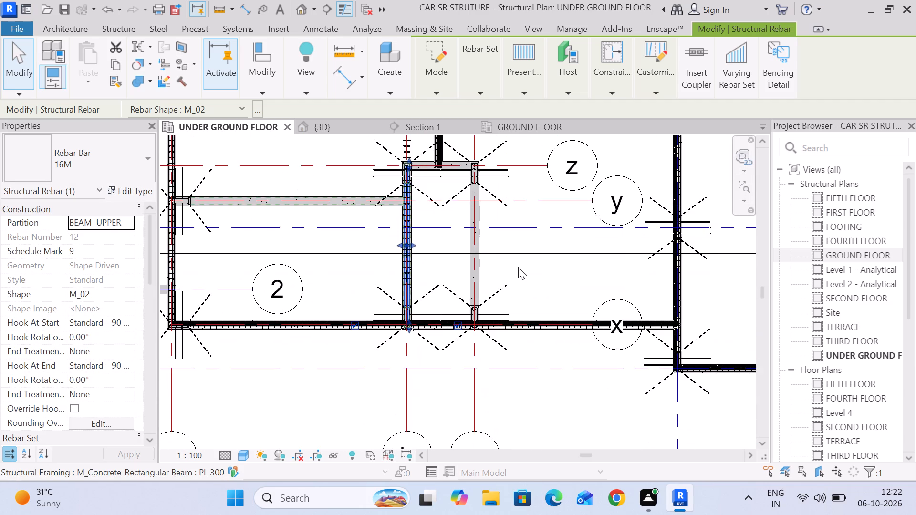
pyautogui.scroll(-5, 519, 276)
pyautogui.click(459, 202)
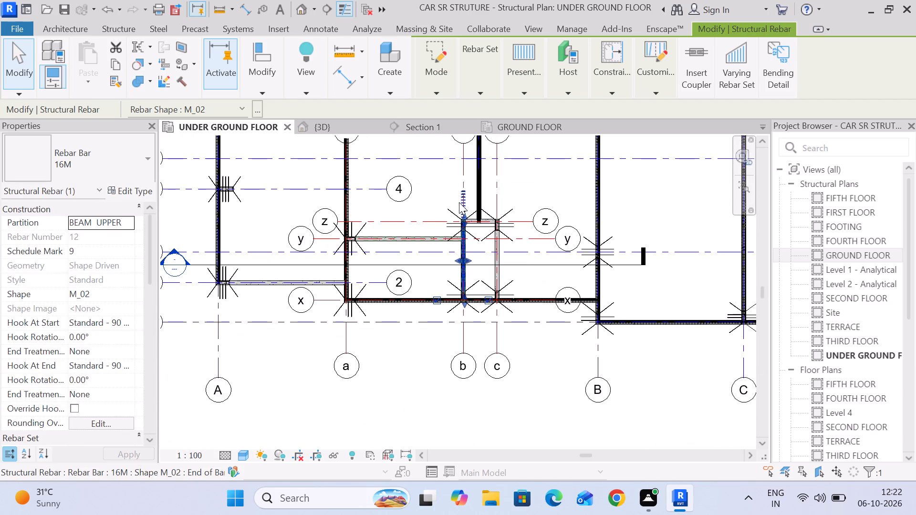
pyautogui.scroll(7, 463, 199)
pyautogui.moveTo(497, 371); pyautogui.dragTo(472, 196, button='middle')
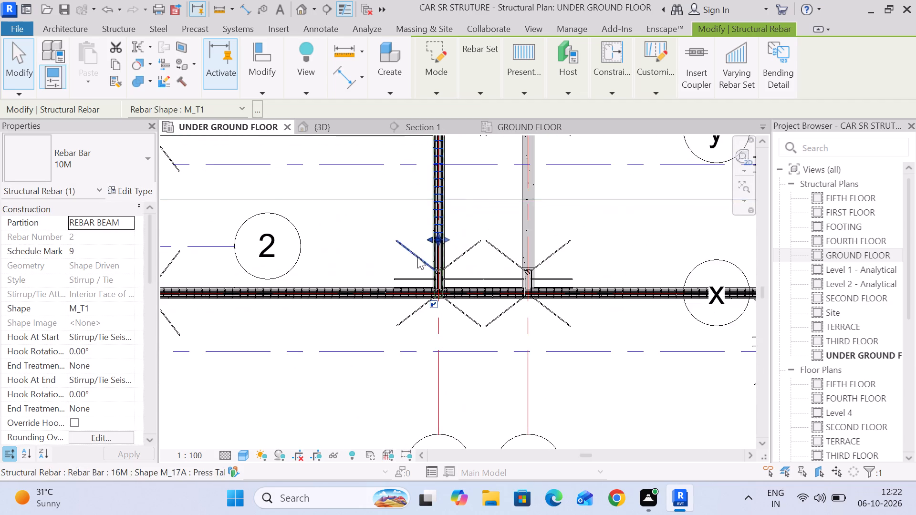
pyautogui.scroll(6, 417, 257)
pyautogui.scroll(4, 474, 268)
pyautogui.moveTo(430, 176); pyautogui.dragTo(461, 315)
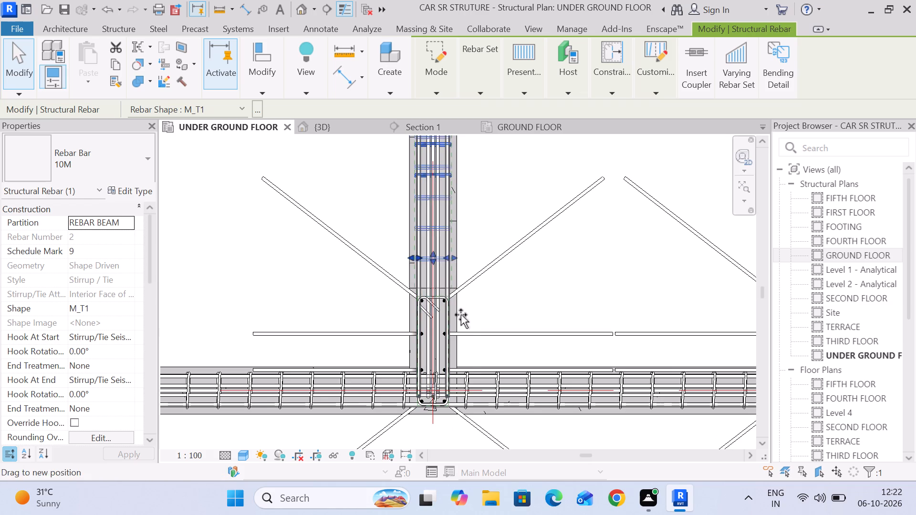
pyautogui.moveTo(461, 315); pyautogui.dragTo(470, 371)
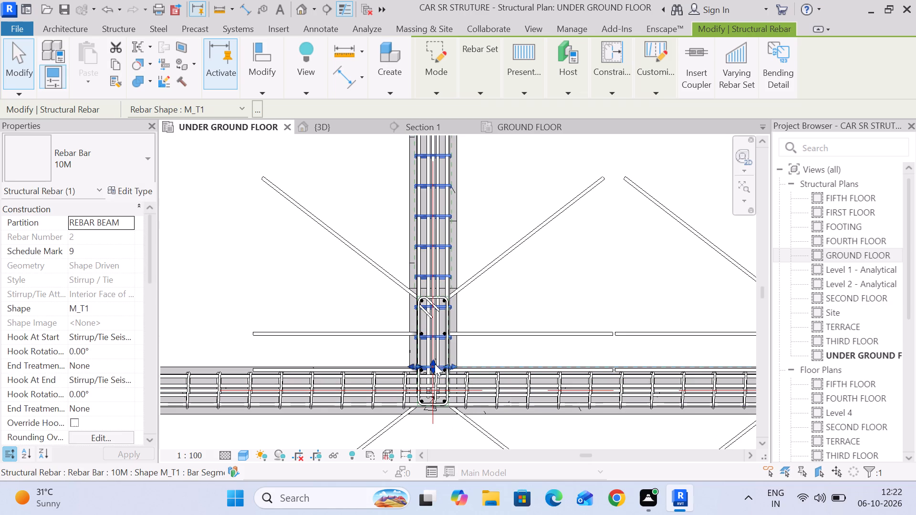
pyautogui.moveTo(434, 364); pyautogui.dragTo(446, 336)
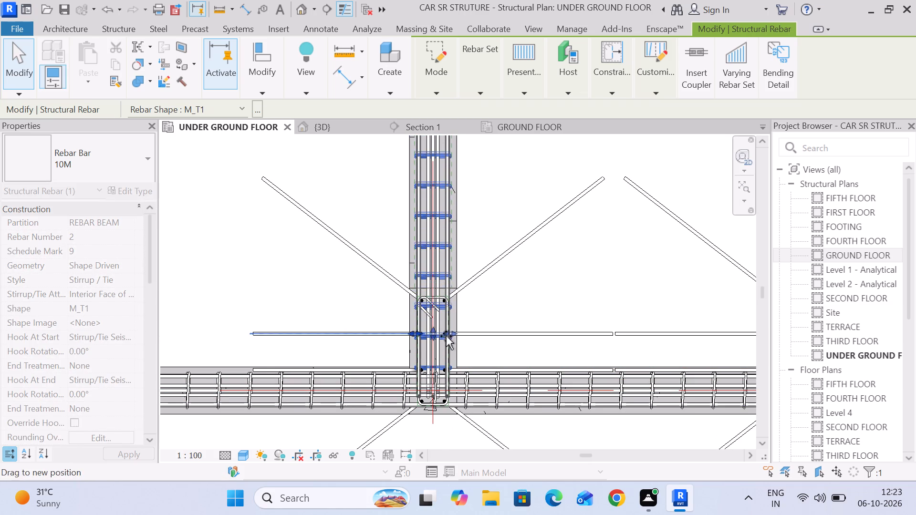
pyautogui.moveTo(446, 336); pyautogui.dragTo(449, 357)
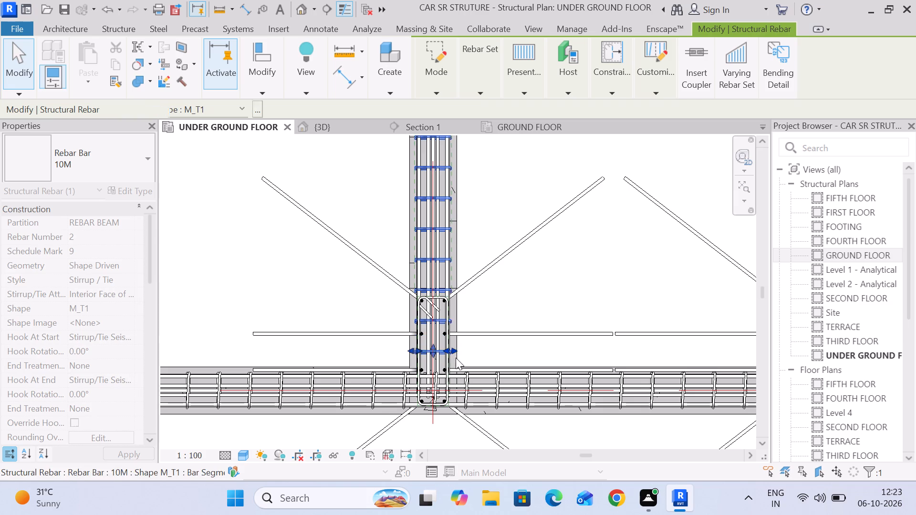
# Shorten the other end of the grid b beam's 10M stirrup set to the beam-side face of the grid z column.
pyautogui.scroll(-7, 463, 361)
pyautogui.moveTo(467, 220); pyautogui.dragTo(460, 434, button='middle')
pyautogui.moveTo(448, 146); pyautogui.dragTo(459, 266)
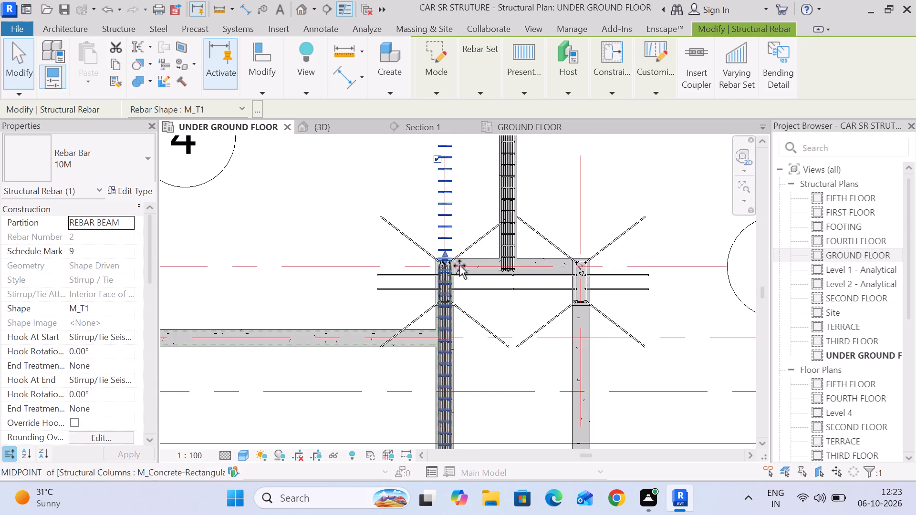
pyautogui.moveTo(459, 266); pyautogui.dragTo(459, 282)
pyautogui.scroll(12, 448, 293)
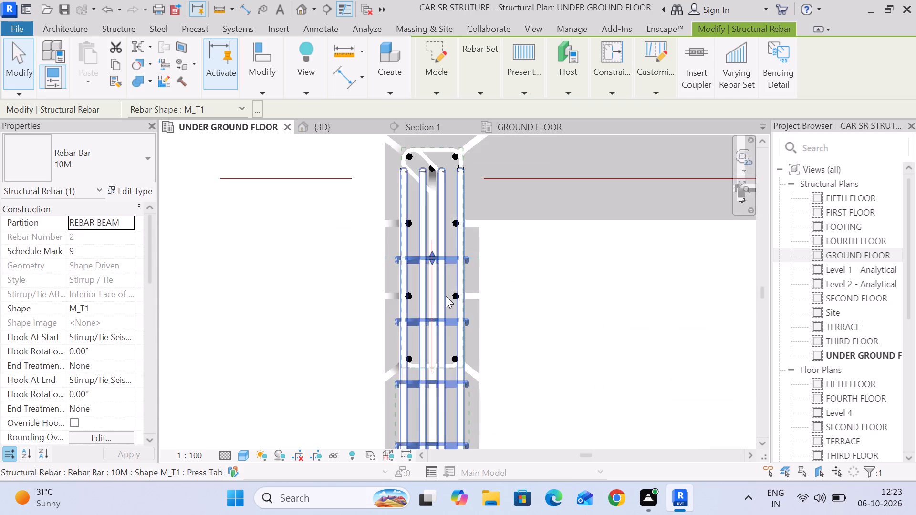
pyautogui.moveTo(576, 353); pyautogui.dragTo(577, 293, button='middle')
pyautogui.moveTo(430, 197); pyautogui.dragTo(445, 311)
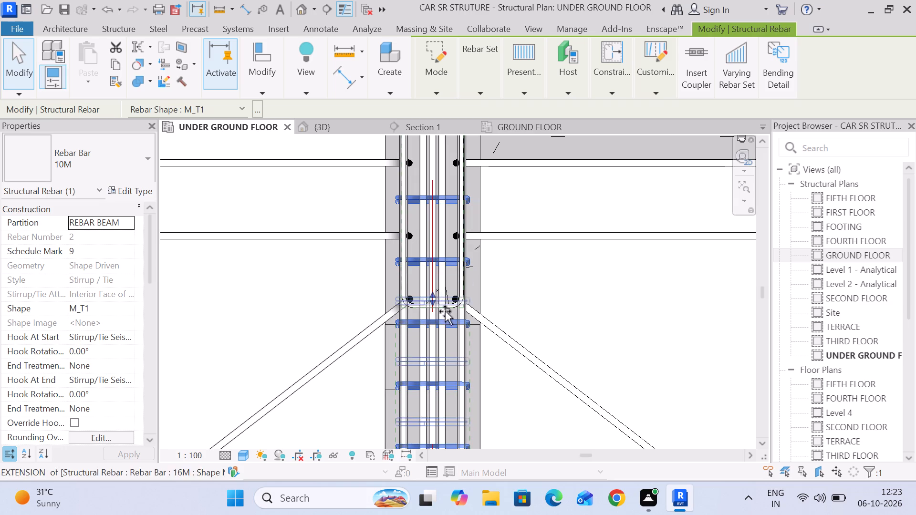
pyautogui.moveTo(445, 311); pyautogui.dragTo(450, 330)
pyautogui.scroll(-6, 450, 330)
pyautogui.moveTo(535, 398); pyautogui.dragTo(498, 267, button='middle')
pyautogui.scroll(-6, 500, 296)
pyautogui.click(499, 315)
pyautogui.scroll(-5, 501, 327)
pyautogui.moveTo(506, 345); pyautogui.dragTo(459, 218, button='middle')
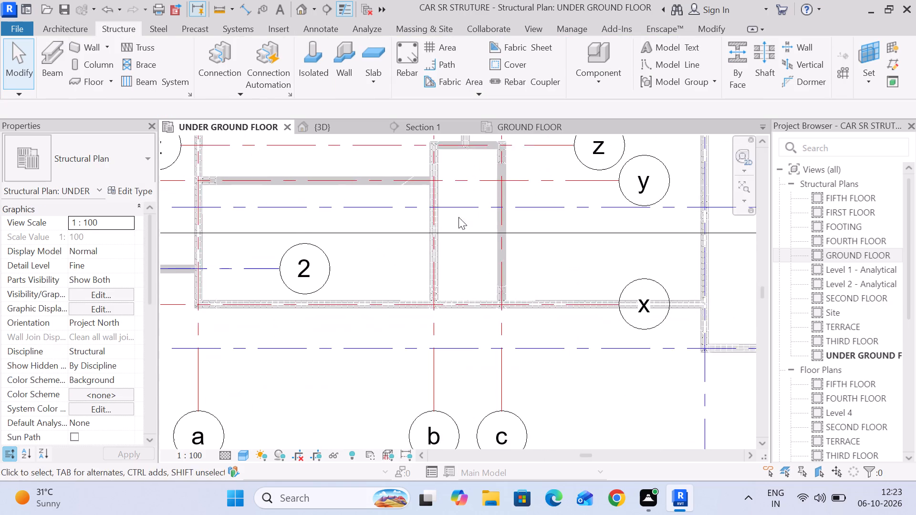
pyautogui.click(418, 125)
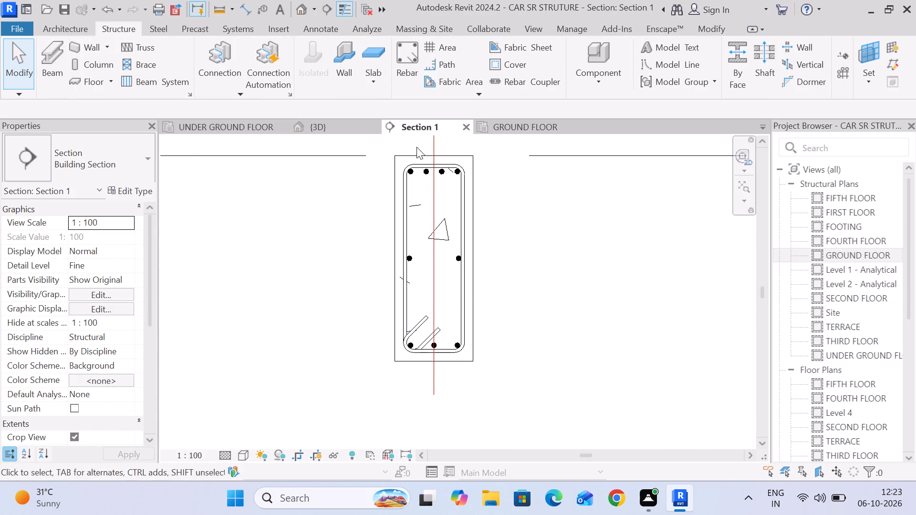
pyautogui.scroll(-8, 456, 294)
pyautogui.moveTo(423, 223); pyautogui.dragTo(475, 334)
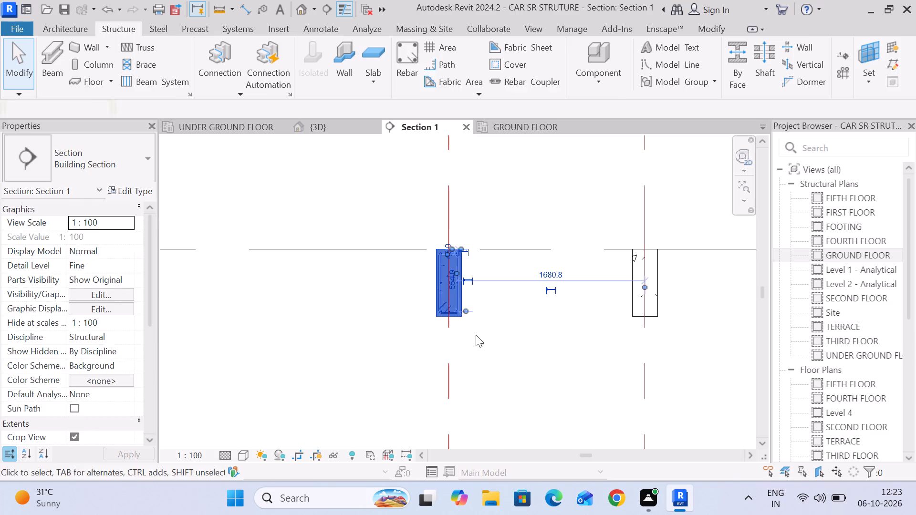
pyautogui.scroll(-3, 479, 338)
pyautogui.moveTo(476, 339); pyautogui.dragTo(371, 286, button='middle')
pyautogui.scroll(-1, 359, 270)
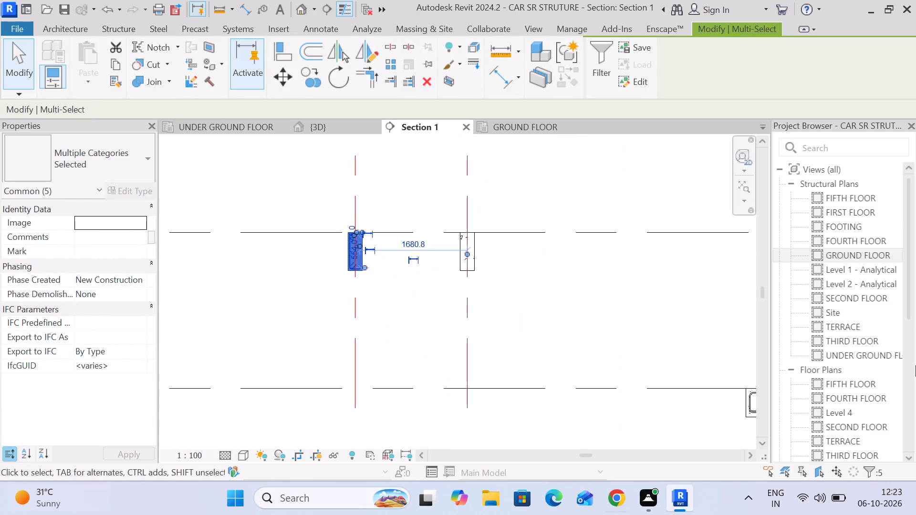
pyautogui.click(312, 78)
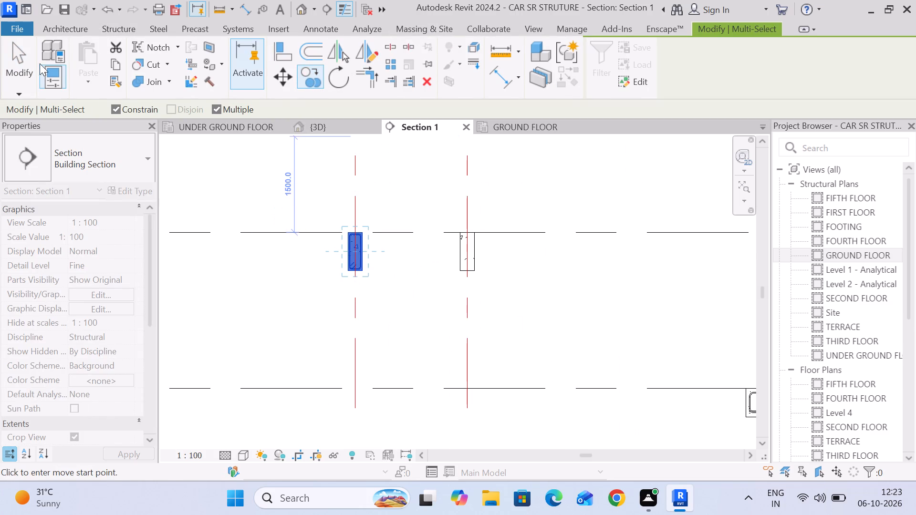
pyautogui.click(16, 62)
# Copy only the four rebar sets of the under ground floor grid b beam onto its grid c beam, aligned at bottom midpoints, with multiple copies on.
pyautogui.moveTo(319, 209); pyautogui.dragTo(384, 277)
pyautogui.click(603, 60)
pyautogui.click(561, 183)
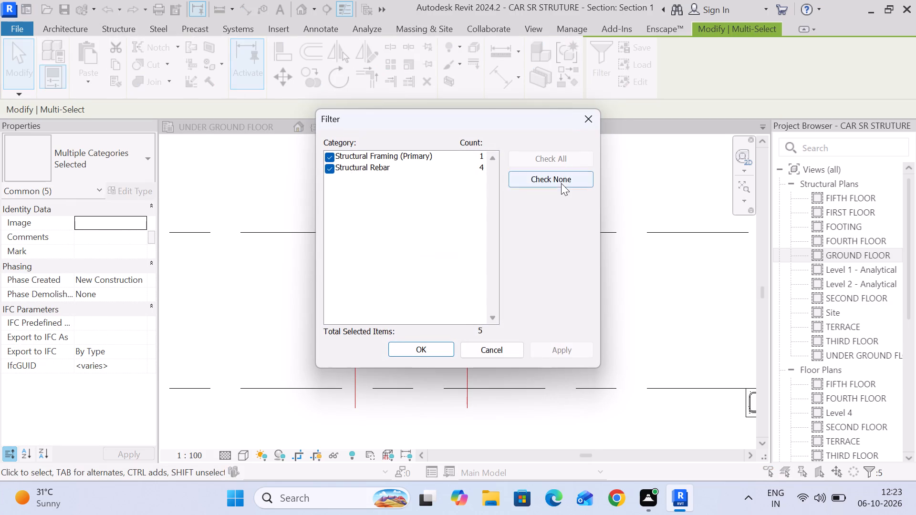
pyautogui.click(330, 172)
pyautogui.click(450, 350)
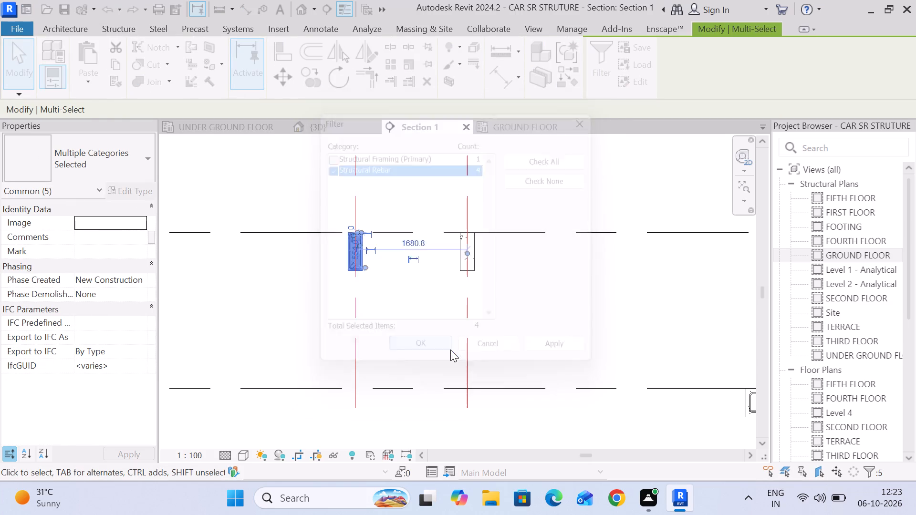
pyautogui.click(250, 92)
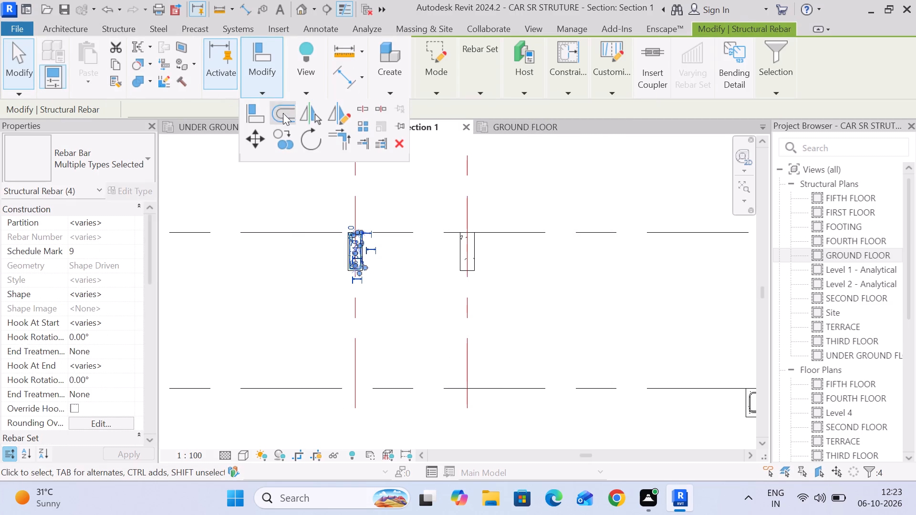
pyautogui.click(286, 138)
pyautogui.scroll(6, 372, 265)
pyautogui.scroll(9, 334, 278)
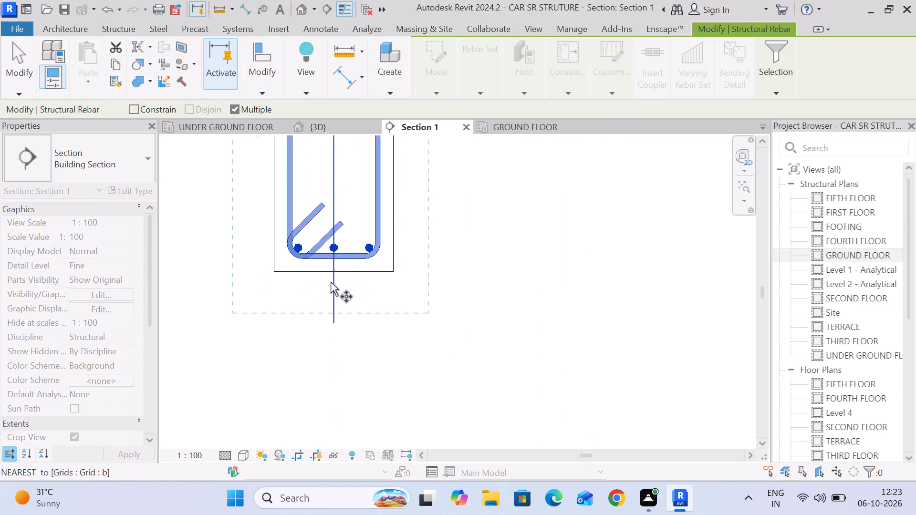
pyautogui.click(331, 270)
pyautogui.scroll(-5, 493, 274)
pyautogui.moveTo(493, 274); pyautogui.dragTo(284, 274, button='middle')
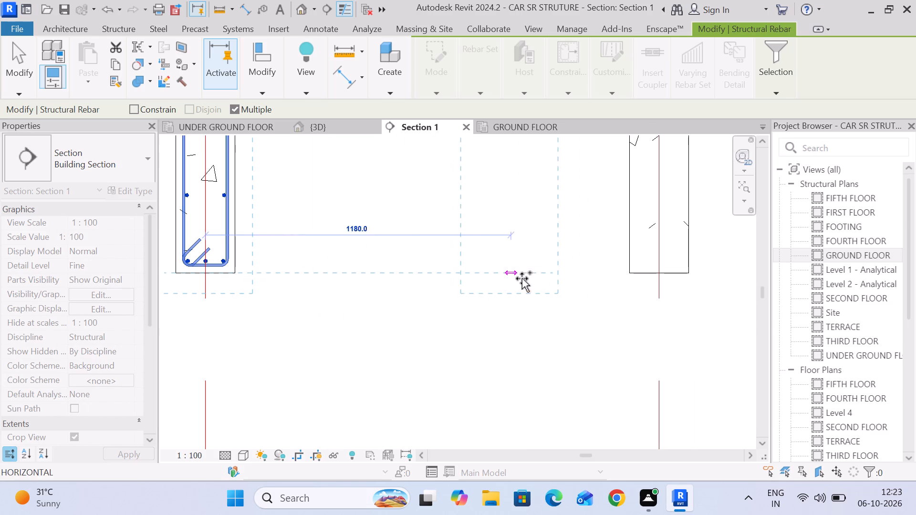
pyautogui.click(659, 274)
pyautogui.scroll(-5, 659, 273)
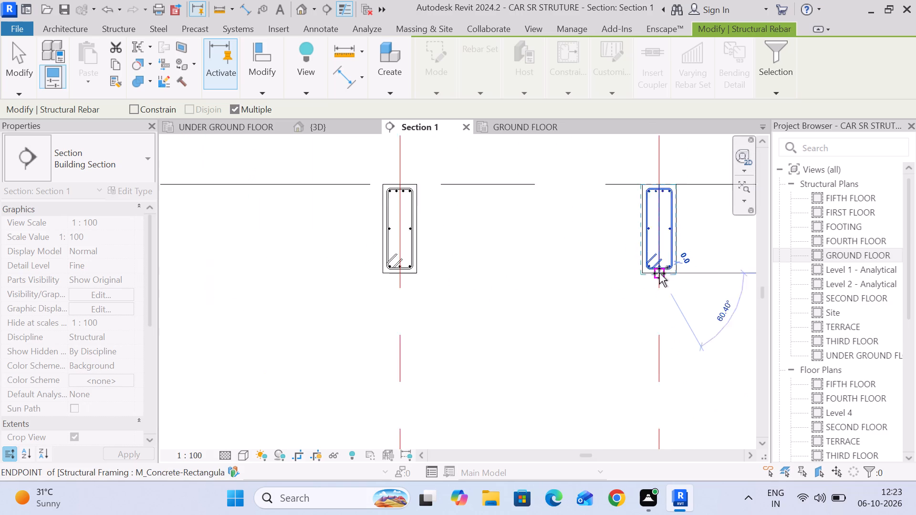
# Place copies of the same beam rebar in the ground floor grid b and grid c beams, aligned to their bottom midpoints.
pyautogui.scroll(-11, 659, 273)
pyautogui.scroll(7, 610, 187)
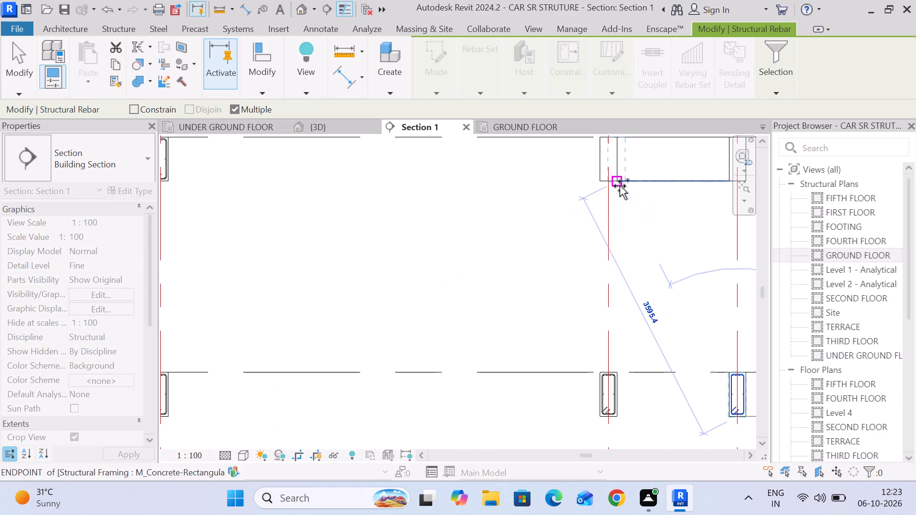
pyautogui.scroll(2, 636, 192)
pyautogui.moveTo(638, 195); pyautogui.dragTo(577, 295, button='middle')
pyautogui.scroll(5, 531, 302)
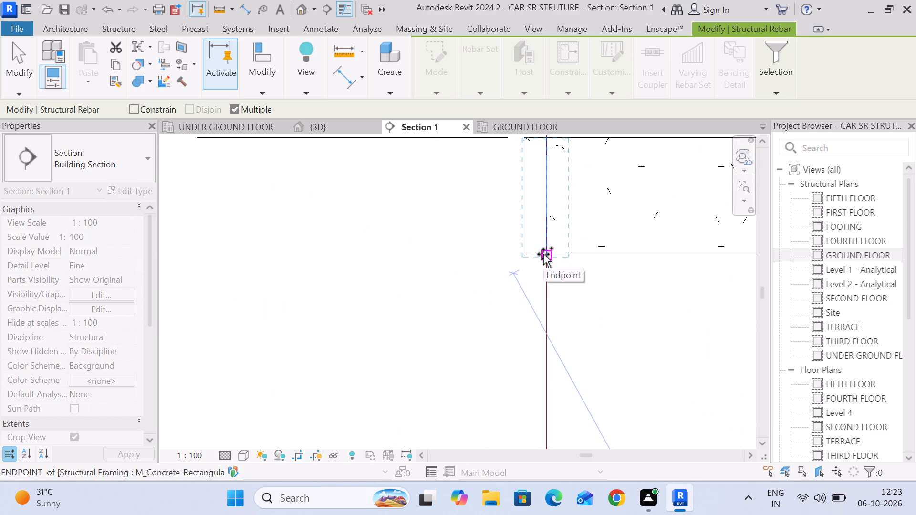
pyautogui.click(545, 253)
pyautogui.moveTo(644, 253); pyautogui.dragTo(312, 255, button='middle')
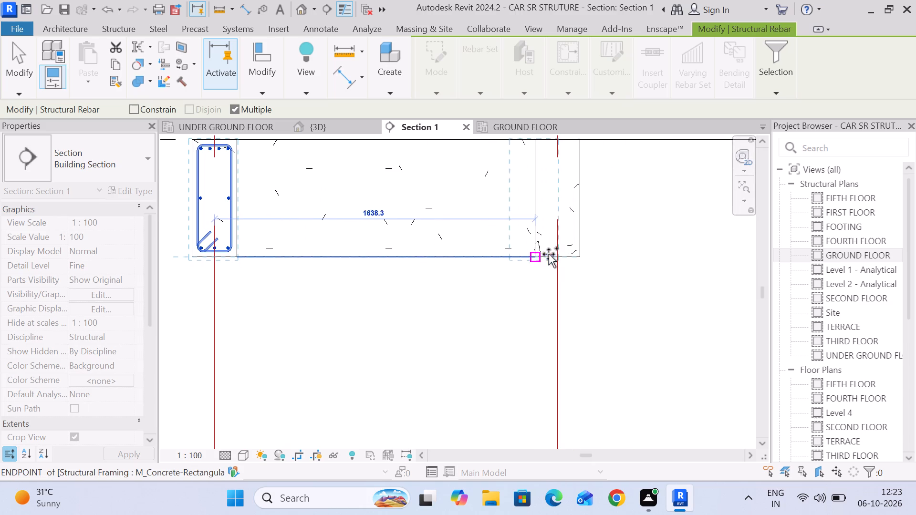
pyautogui.click(555, 256)
# Place copies of the beam rebar in the first floor grid b and grid c beams at their bottom midpoints.
pyautogui.scroll(-8, 554, 253)
pyautogui.moveTo(513, 199); pyautogui.dragTo(508, 425, button='middle')
pyautogui.scroll(8, 437, 275)
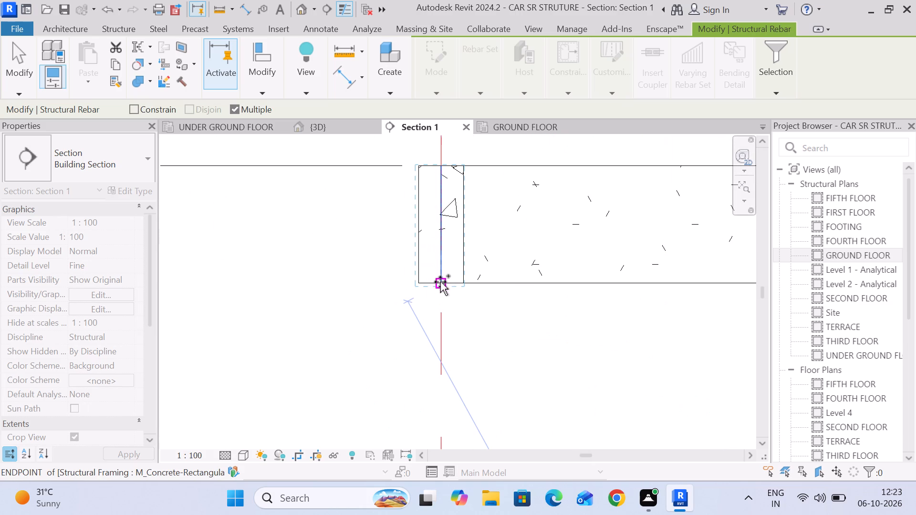
pyautogui.click(440, 282)
pyautogui.moveTo(677, 321); pyautogui.dragTo(366, 324, button='middle')
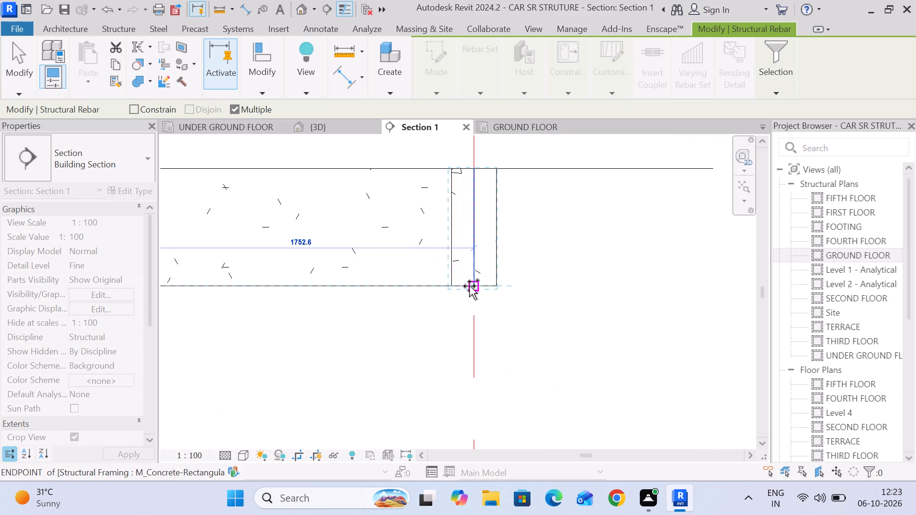
pyautogui.click(474, 283)
# Place copies of the beam rebar in the second floor grid b and grid c beams at their bottom midpoints.
pyautogui.scroll(-7, 472, 283)
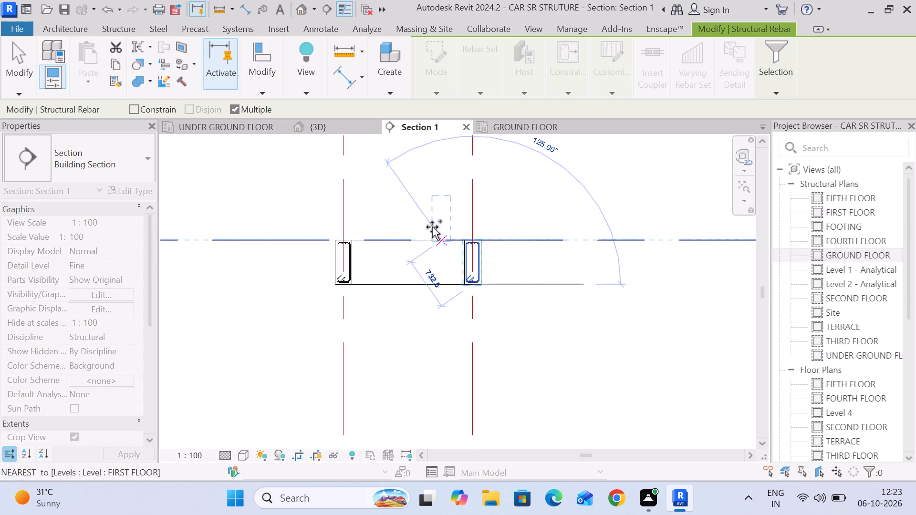
pyautogui.moveTo(427, 229); pyautogui.dragTo(541, 452, button='middle')
pyautogui.scroll(5, 460, 277)
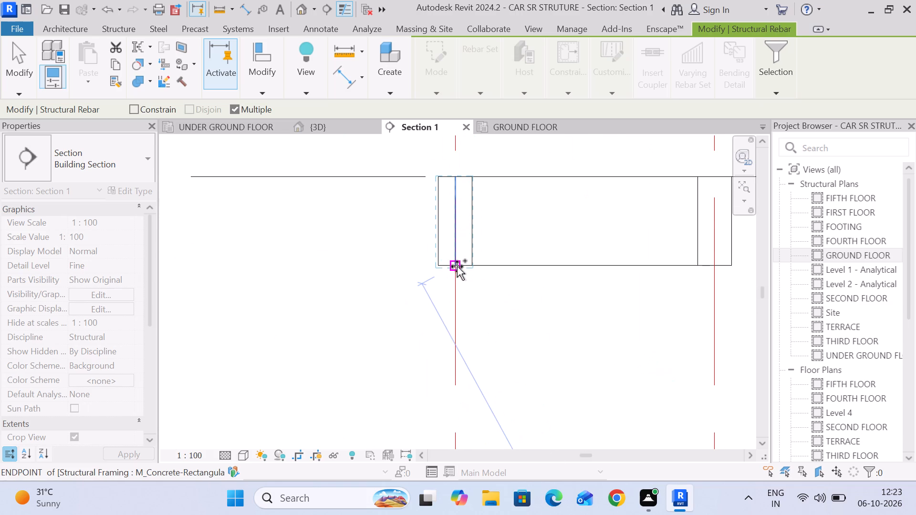
pyautogui.click(453, 266)
pyautogui.moveTo(596, 295); pyautogui.dragTo(440, 355, button='middle')
pyautogui.scroll(5, 556, 318)
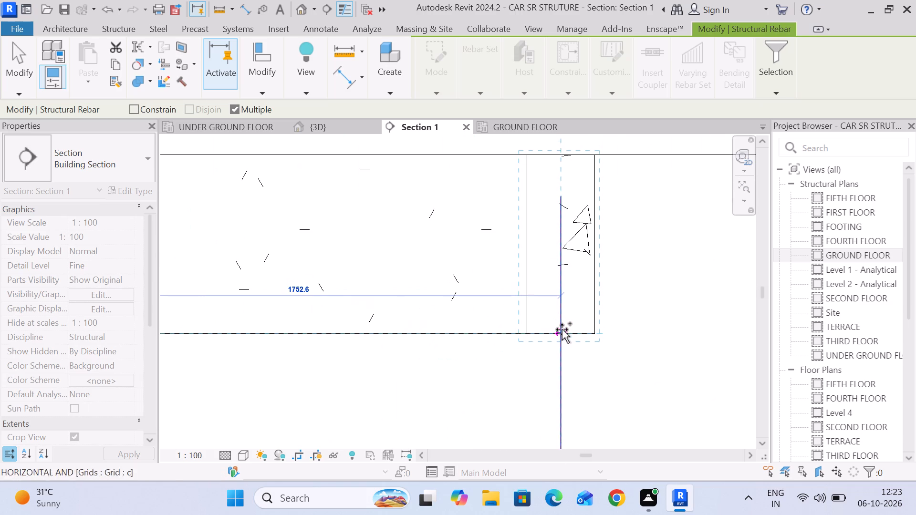
pyautogui.click(561, 330)
# Place copies of the beam rebar in the third floor grid b and grid c beams at their bottom midpoints.
pyautogui.scroll(-12, 563, 331)
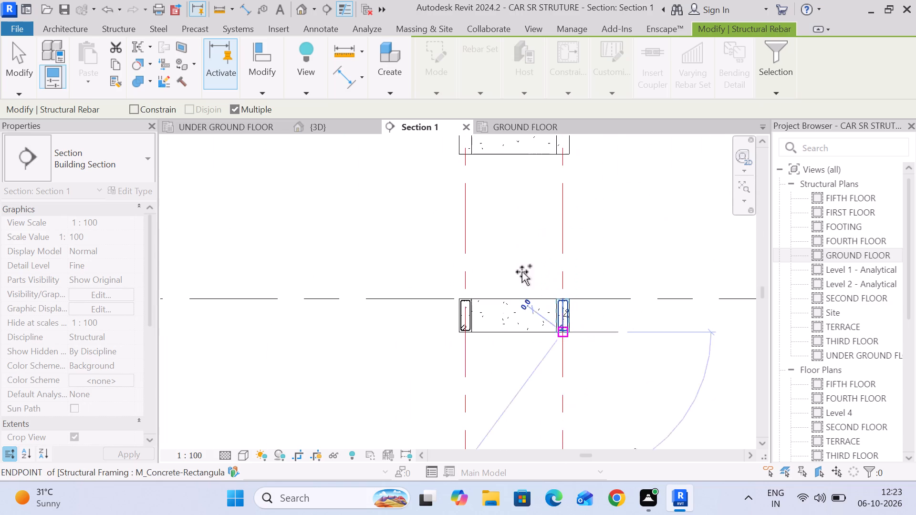
pyautogui.moveTo(503, 241); pyautogui.dragTo(462, 430, button='middle')
pyautogui.scroll(12, 415, 317)
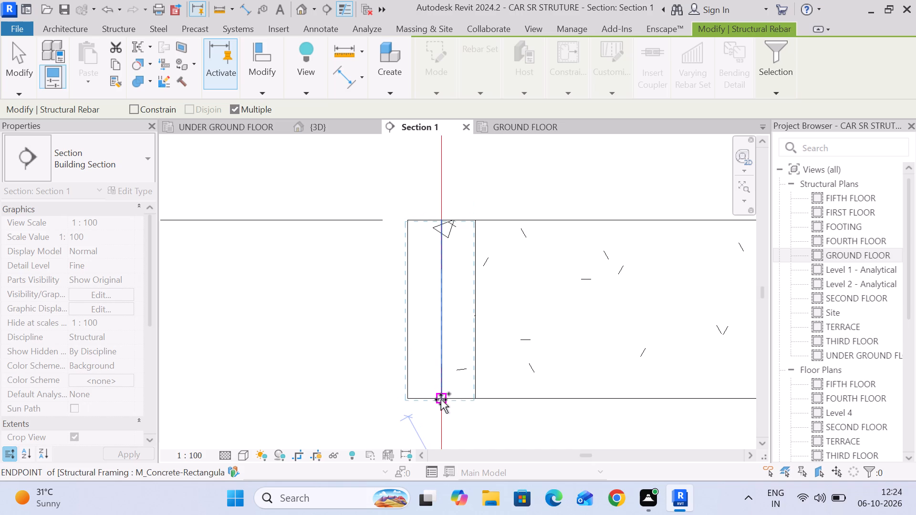
pyautogui.click(441, 400)
pyautogui.moveTo(632, 429); pyautogui.dragTo(297, 316, button='middle')
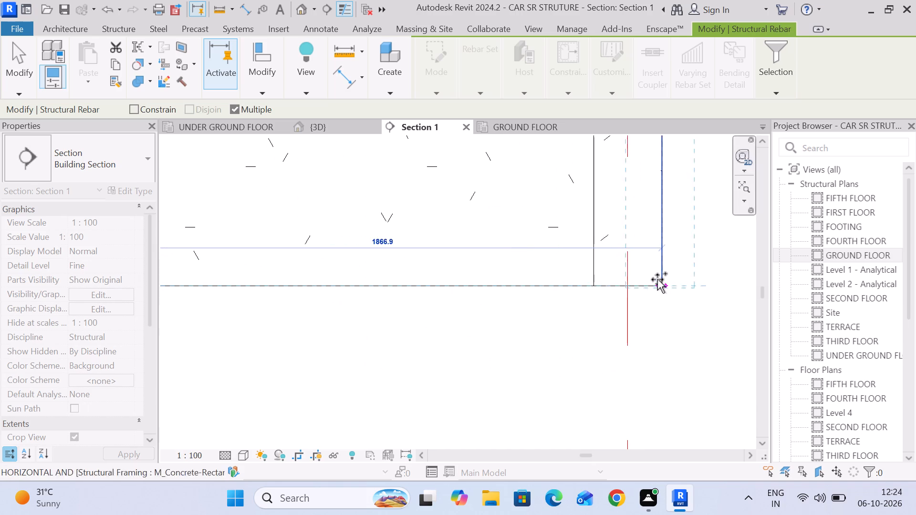
pyautogui.click(627, 284)
# Place copies of the beam rebar in the fourth floor grid b and grid c beams at their bottom midpoints.
pyautogui.scroll(-7, 627, 287)
pyautogui.moveTo(539, 263); pyautogui.dragTo(545, 449, button='middle')
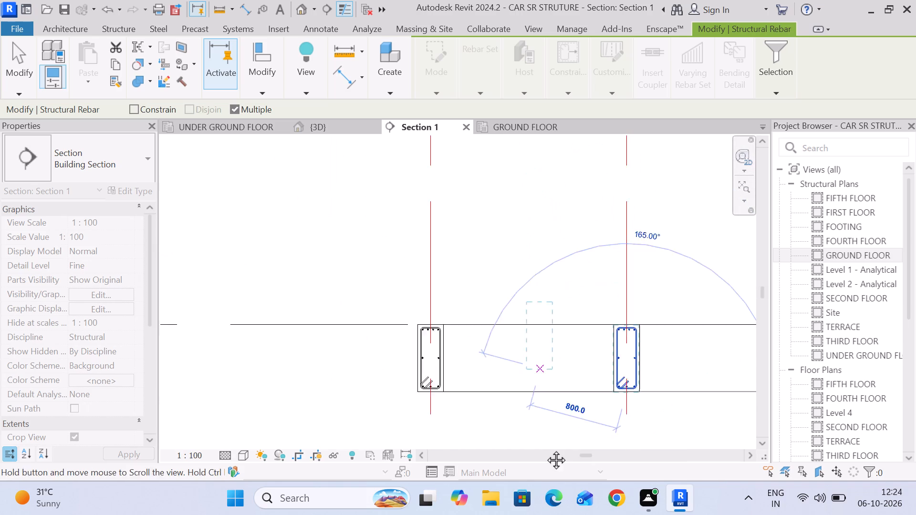
pyautogui.moveTo(545, 449); pyautogui.dragTo(547, 468, button='middle')
pyautogui.scroll(-1, 546, 467)
pyautogui.scroll(-6, 537, 296)
pyautogui.moveTo(535, 261); pyautogui.dragTo(530, 451, button='middle')
pyautogui.scroll(6, 512, 428)
pyautogui.scroll(2, 428, 389)
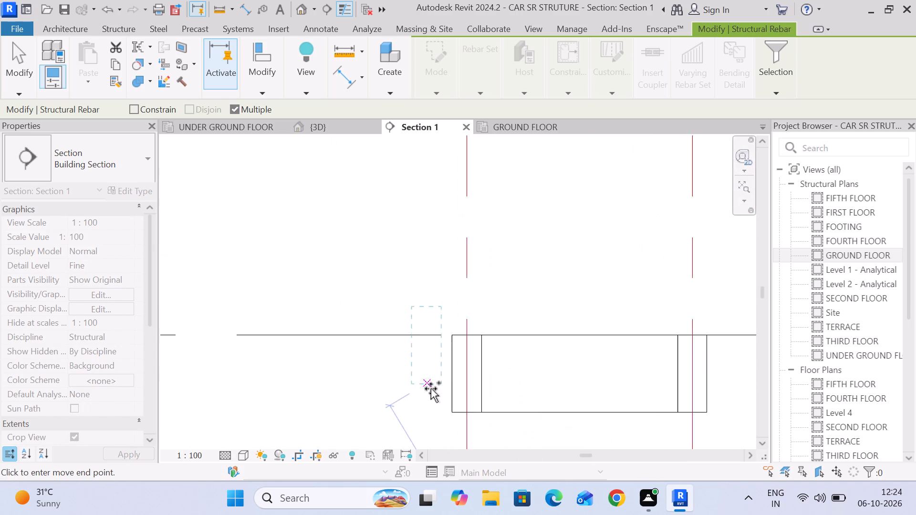
pyautogui.scroll(2, 431, 389)
pyautogui.moveTo(483, 400); pyautogui.dragTo(466, 320, button='middle')
pyautogui.click(465, 343)
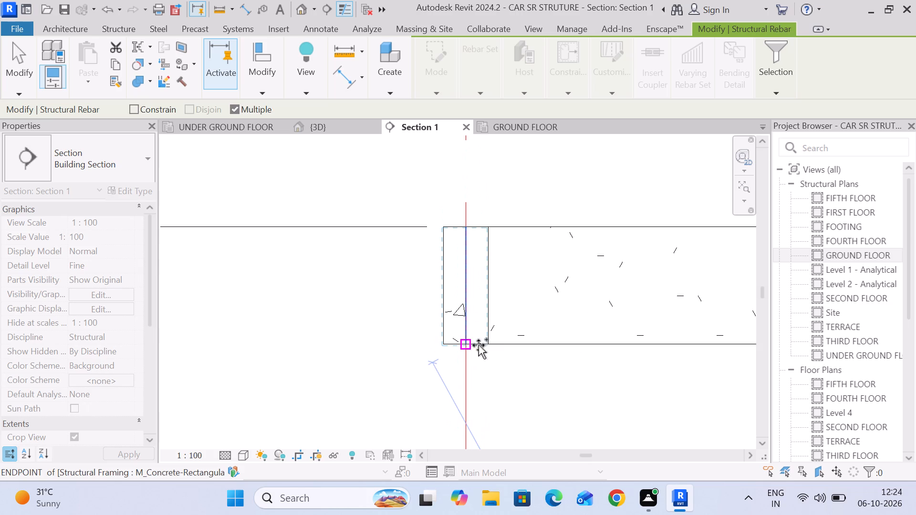
pyautogui.moveTo(643, 381); pyautogui.dragTo(318, 367, button='middle')
pyautogui.click(481, 333)
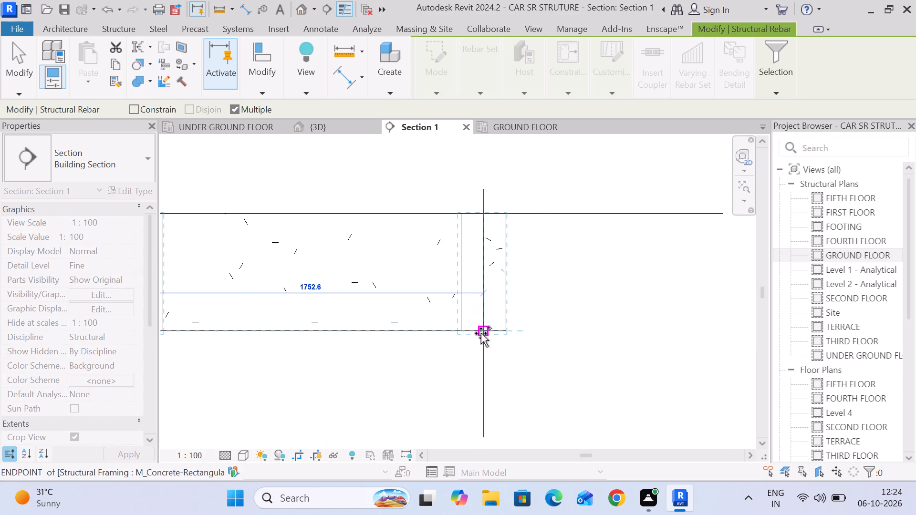
# Place copies of the beam rebar in the fifth floor grid b and grid c beams, finishing the multiple copy.
pyautogui.scroll(-14, 481, 333)
pyautogui.moveTo(465, 291); pyautogui.dragTo(480, 380, button='middle')
pyautogui.scroll(12, 460, 360)
pyautogui.click(435, 295)
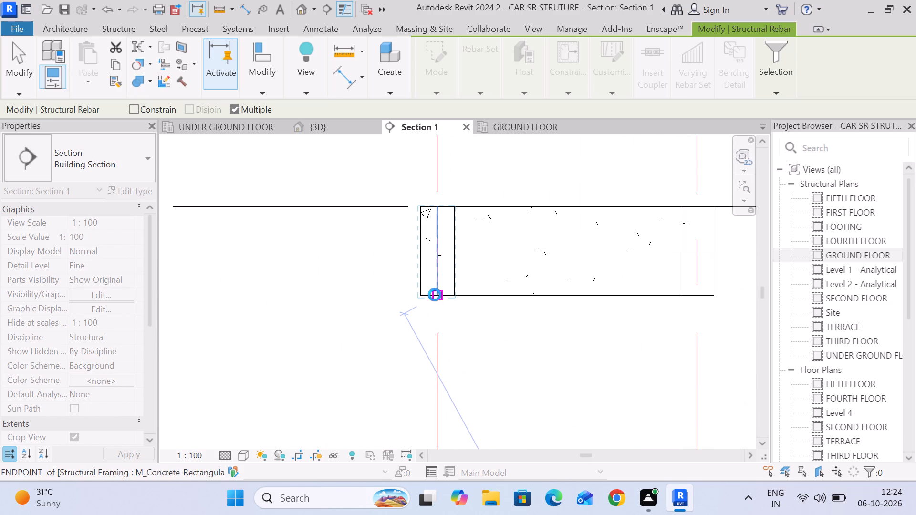
pyautogui.click(697, 293)
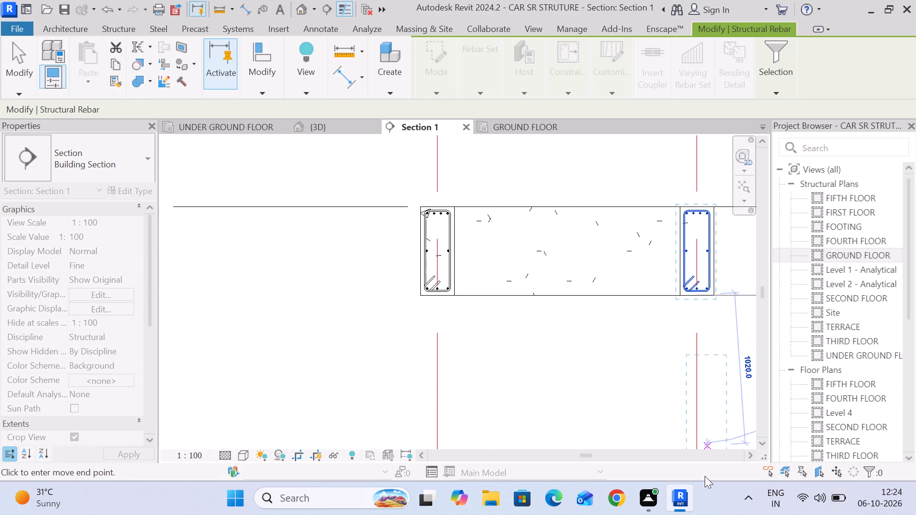
pyautogui.click(16, 58)
# Examine the copied rebar in the grid b and grid c beams down through the floors in Section 1.
pyautogui.scroll(-14, 326, 233)
pyautogui.scroll(-4, 357, 349)
pyautogui.moveTo(357, 351); pyautogui.dragTo(381, 253, button='middle')
pyautogui.moveTo(405, 365); pyautogui.dragTo(425, 285, button='middle')
pyautogui.scroll(5, 407, 337)
pyautogui.scroll(4, 393, 285)
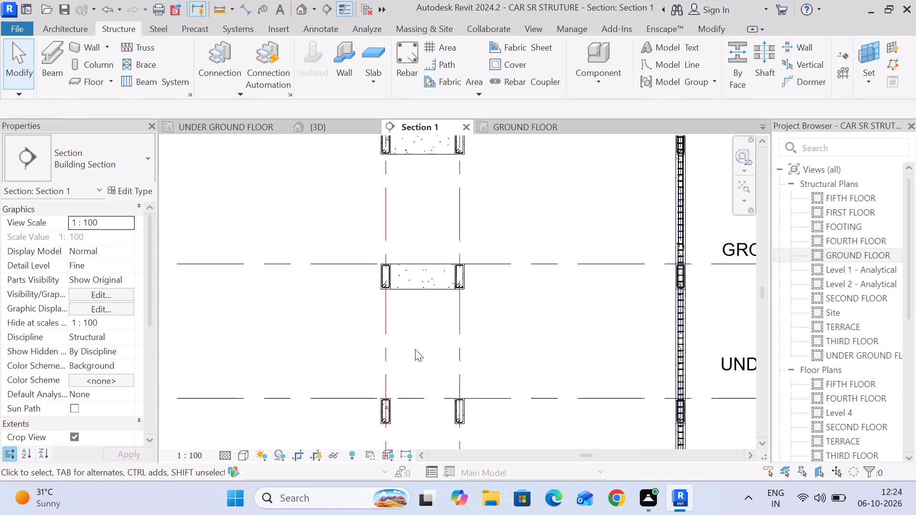
pyautogui.scroll(7, 381, 288)
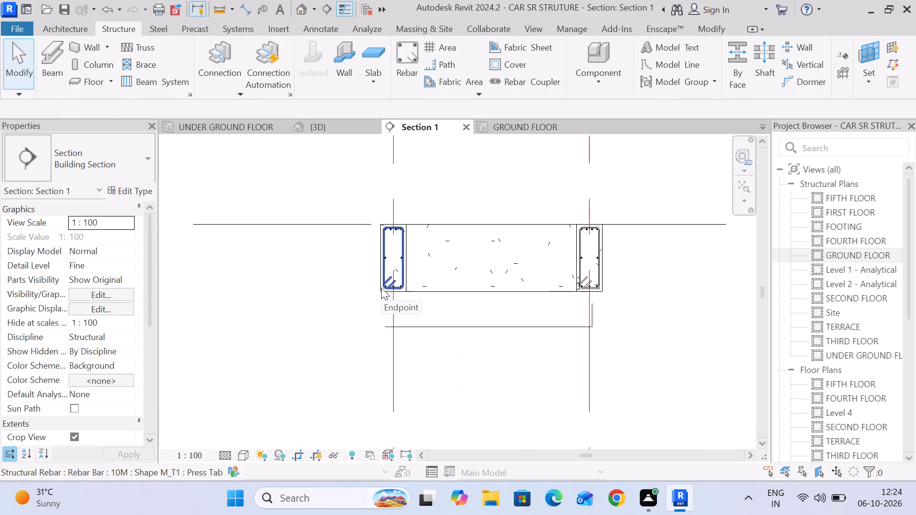
pyautogui.scroll(-6, 381, 288)
pyautogui.moveTo(441, 370); pyautogui.dragTo(449, 269, button='middle')
pyautogui.scroll(-4, 449, 269)
# Examine the beam rebar around grids b and c in the under ground floor plan and the 3D view, returning to Section 1.
pyautogui.click(237, 124)
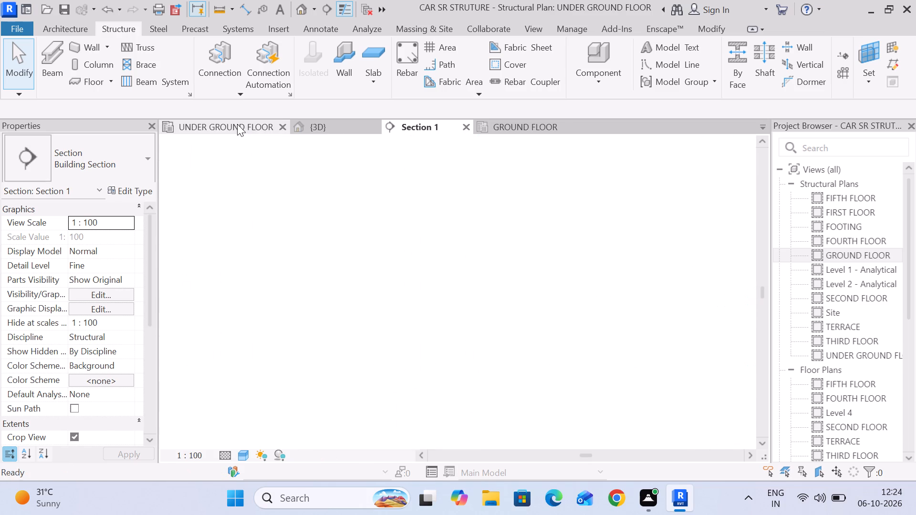
pyautogui.scroll(-4, 472, 303)
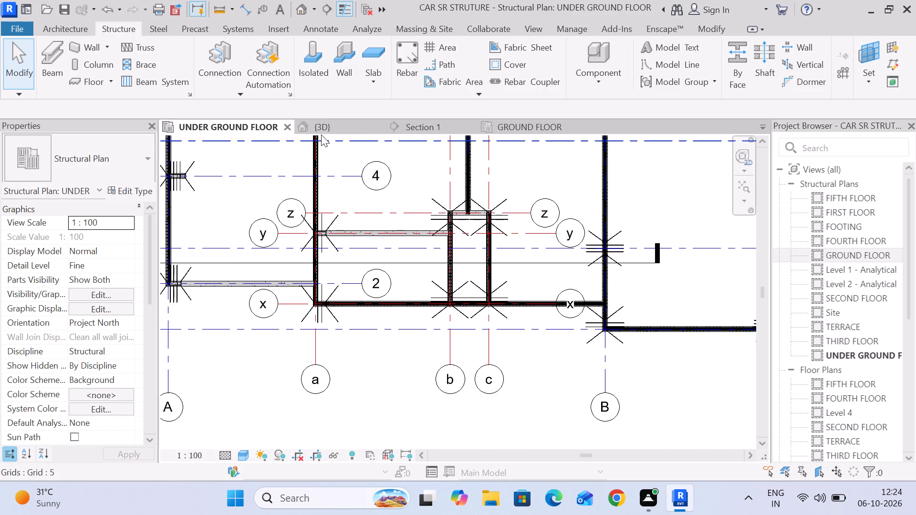
pyautogui.click(321, 130)
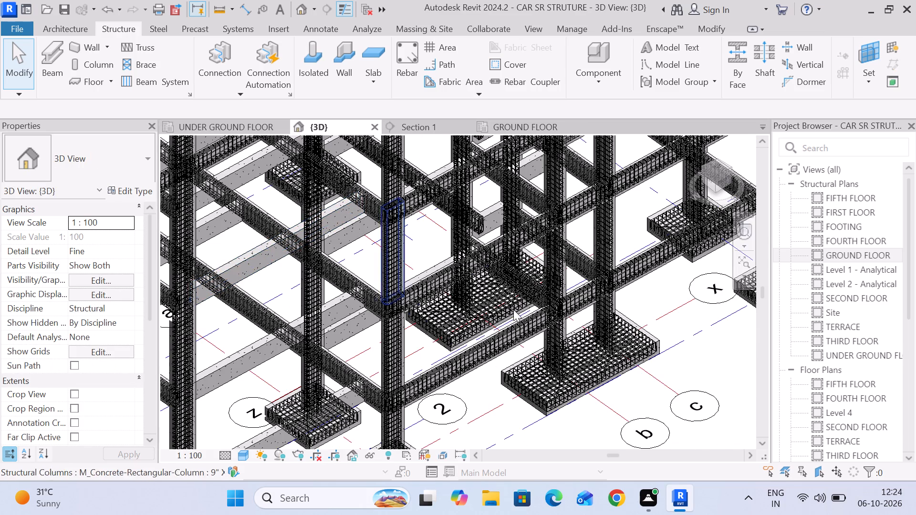
pyautogui.scroll(-10, 536, 324)
pyautogui.moveTo(621, 345); pyautogui.dragTo(611, 410, button='middle')
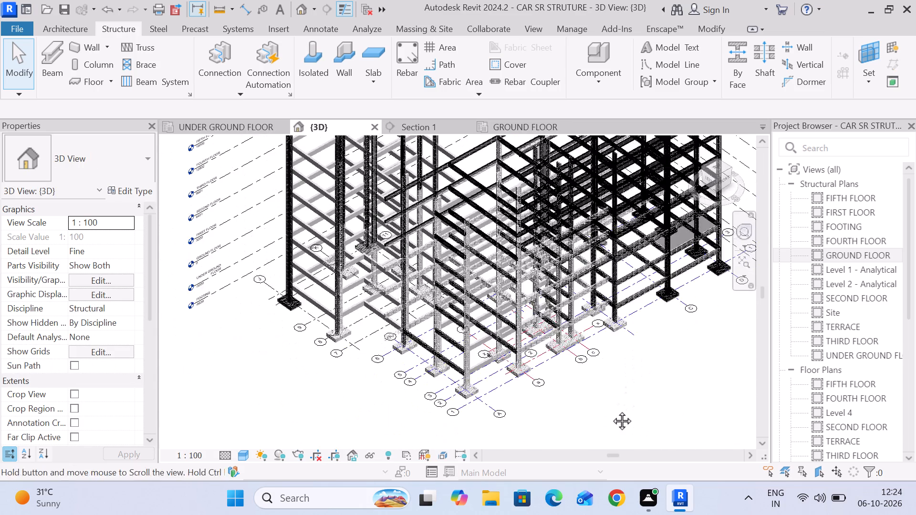
pyautogui.moveTo(611, 410); pyautogui.dragTo(610, 416, button='middle')
pyautogui.scroll(4, 656, 419)
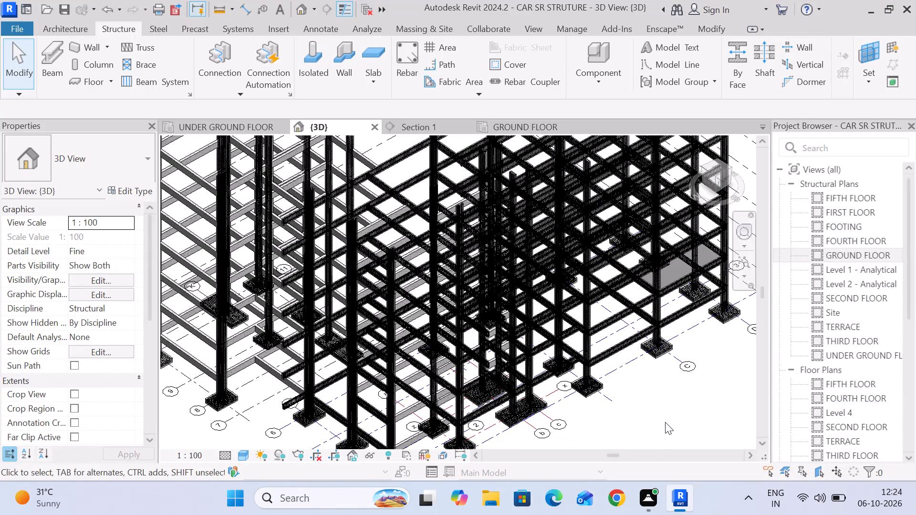
pyautogui.moveTo(650, 385); pyautogui.dragTo(650, 379, button='middle')
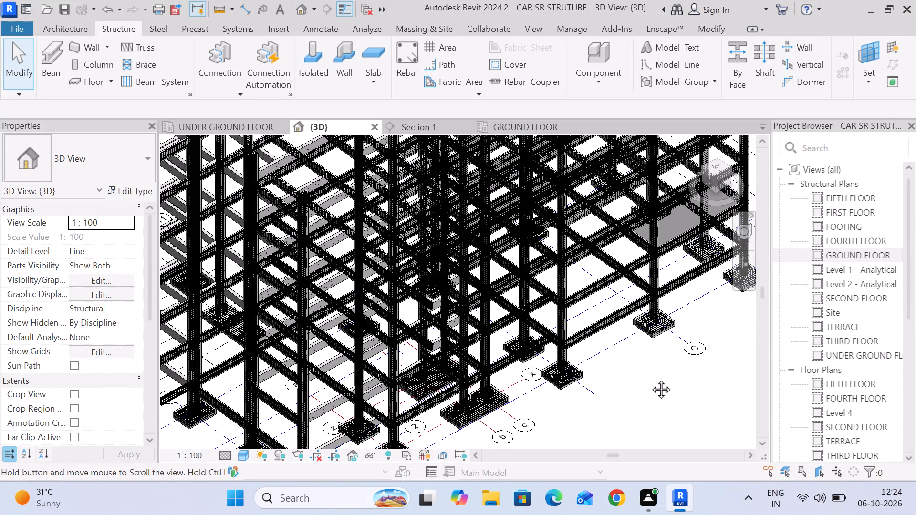
pyautogui.moveTo(650, 379); pyautogui.dragTo(653, 320, button='middle')
pyautogui.scroll(1, 653, 320)
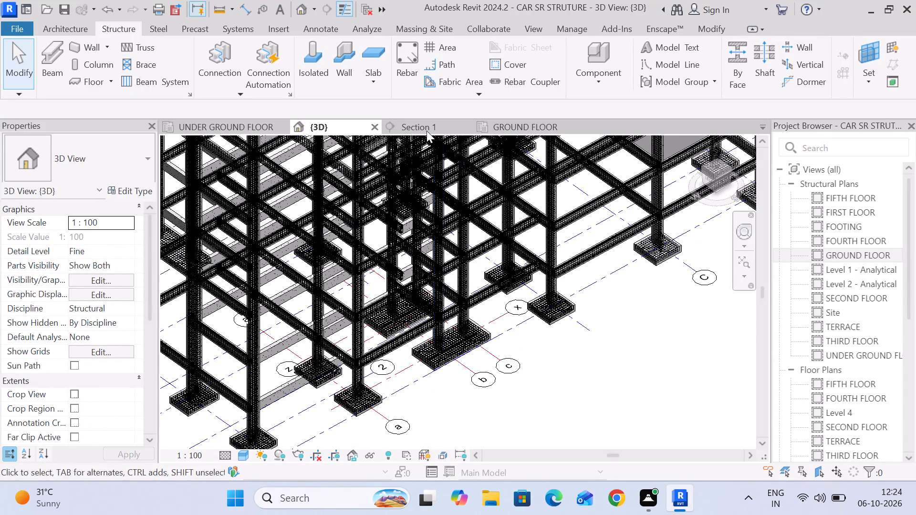
pyautogui.click(427, 122)
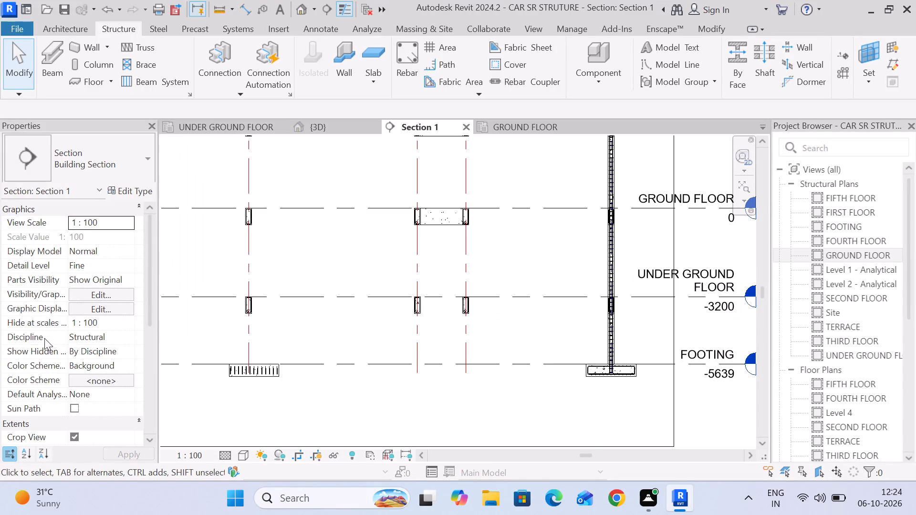
pyautogui.scroll(5, 439, 322)
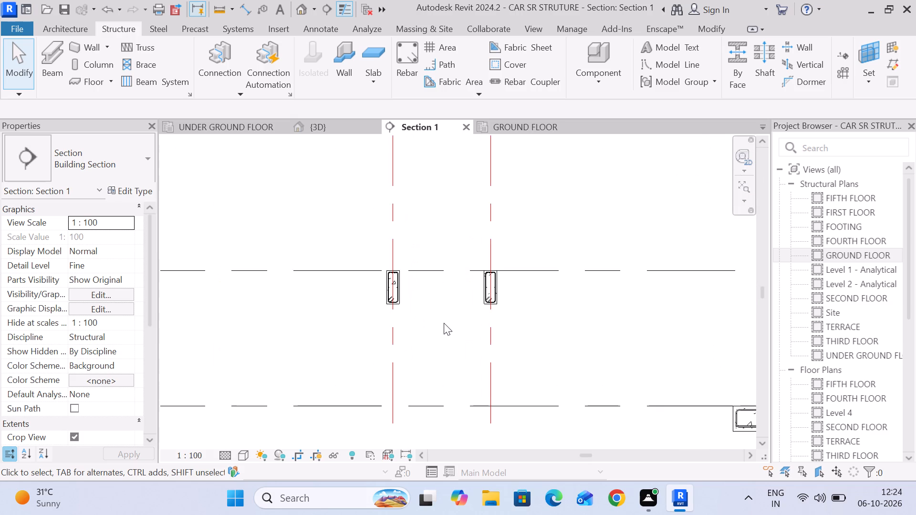
pyautogui.click(444, 323)
# Examine the copied rebar in the grid b and grid c beams at the lower floors in Section 1.
pyautogui.scroll(5, 449, 323)
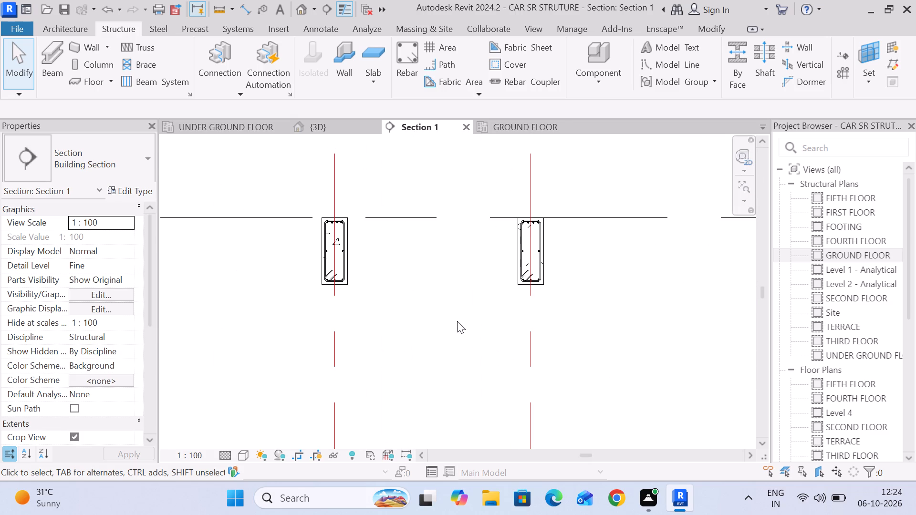
pyautogui.scroll(-6, 458, 320)
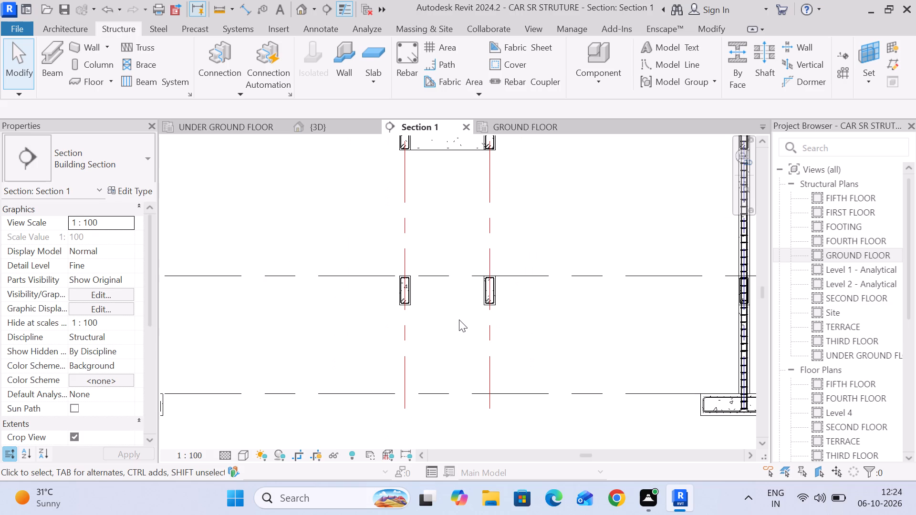
pyautogui.moveTo(453, 301); pyautogui.dragTo(451, 360, button='middle')
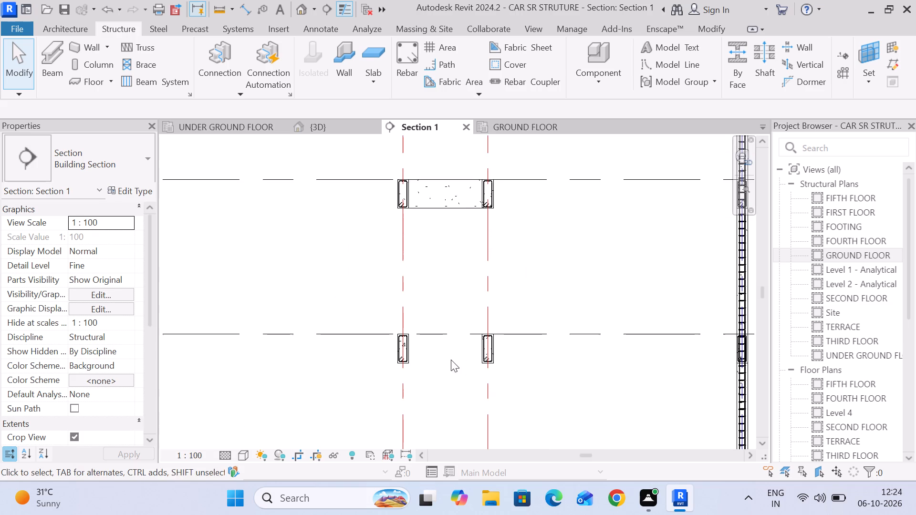
pyautogui.moveTo(434, 268); pyautogui.dragTo(441, 302, button='middle')
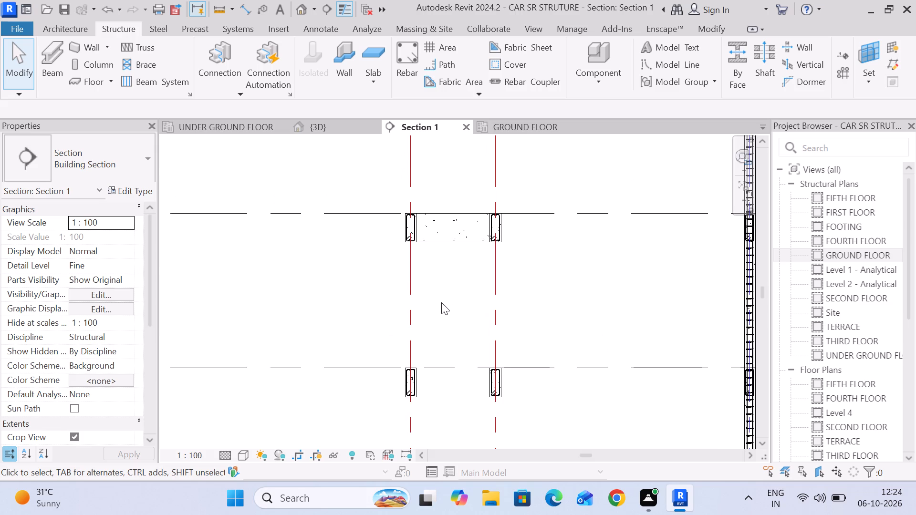
pyautogui.scroll(-8, 443, 304)
pyautogui.moveTo(443, 309); pyautogui.dragTo(430, 338, button='middle')
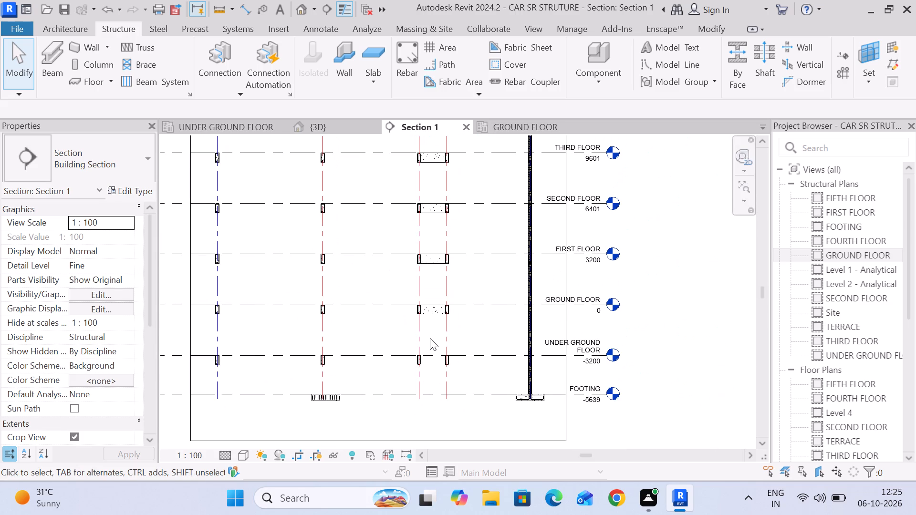
pyautogui.moveTo(430, 338); pyautogui.dragTo(374, 291, button='middle')
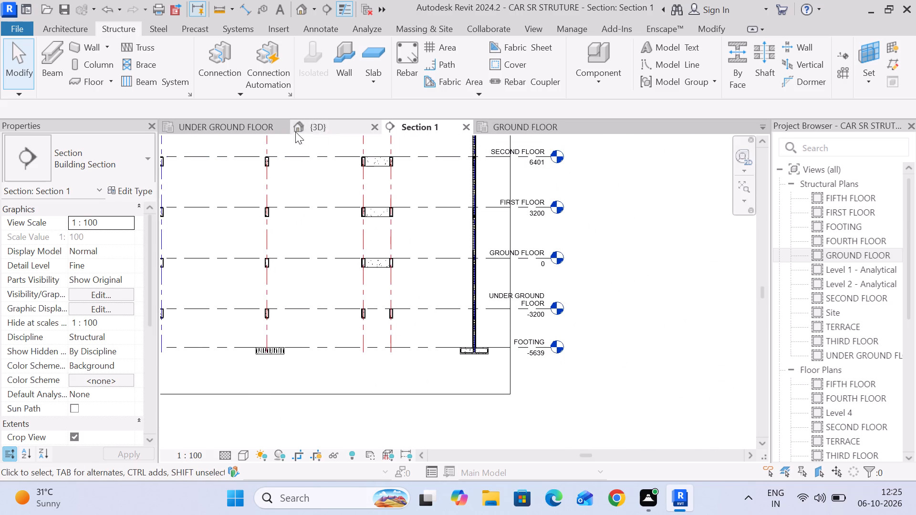
# Delete the Section 1 line running between grids 2 and 3 in the under ground floor structural plan.
pyautogui.click(239, 128)
pyautogui.scroll(-5, 351, 280)
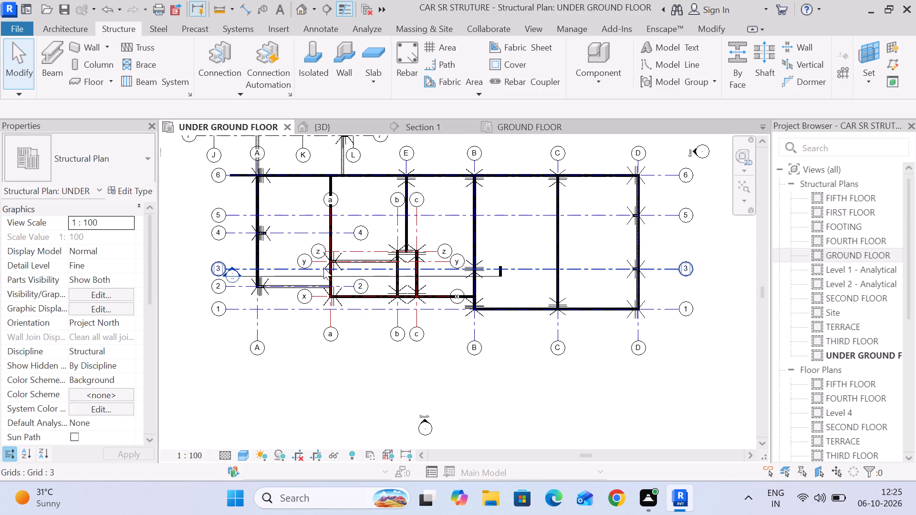
pyautogui.scroll(6, 401, 266)
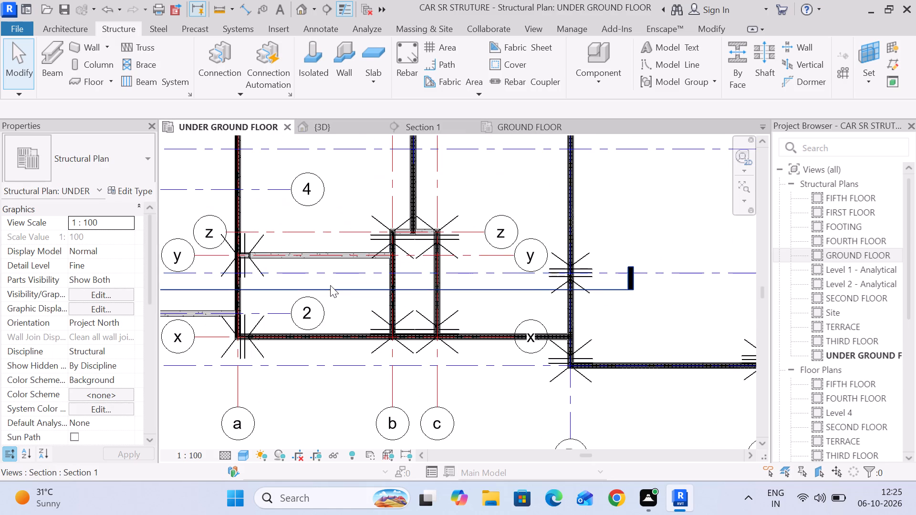
pyautogui.scroll(-3, 330, 285)
pyautogui.moveTo(336, 286); pyautogui.dragTo(432, 272, button='middle')
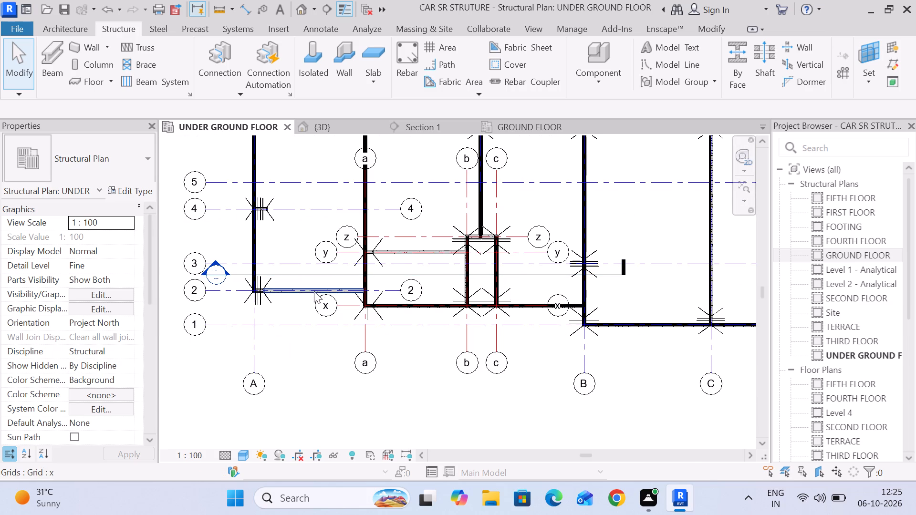
pyautogui.scroll(-3, 287, 303)
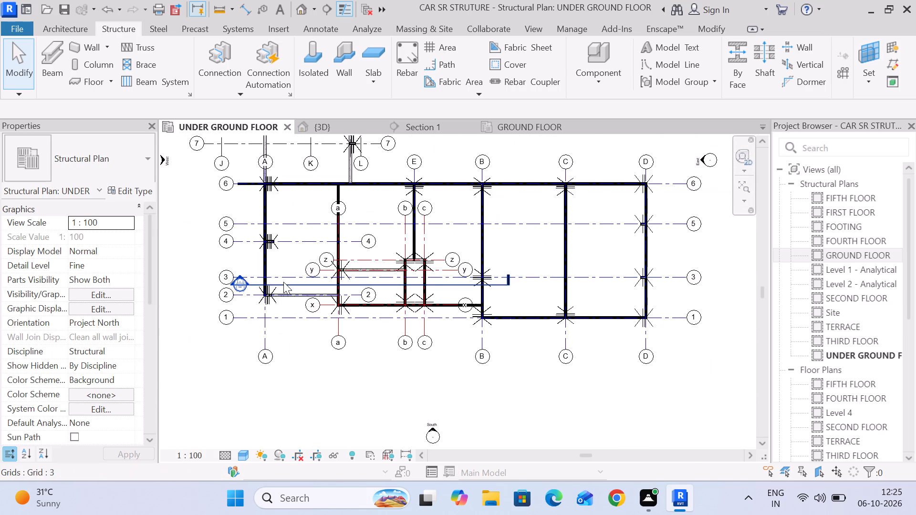
pyautogui.click(285, 282)
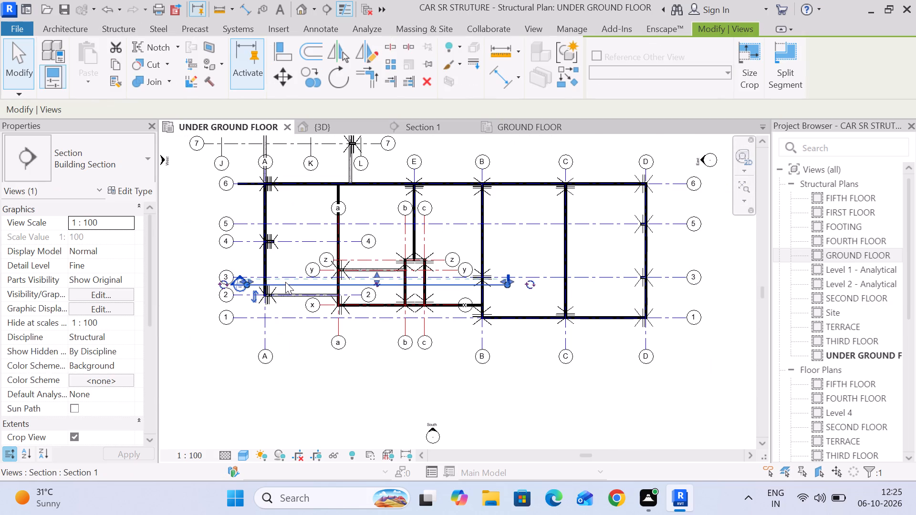
pyautogui.scroll(-2, 287, 286)
pyautogui.moveTo(287, 288); pyautogui.dragTo(306, 382, button='middle')
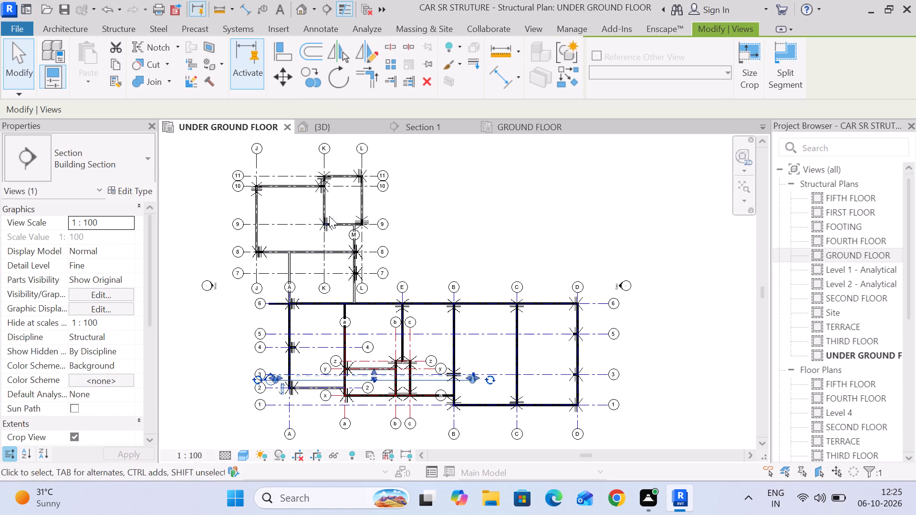
pyautogui.scroll(4, 316, 382)
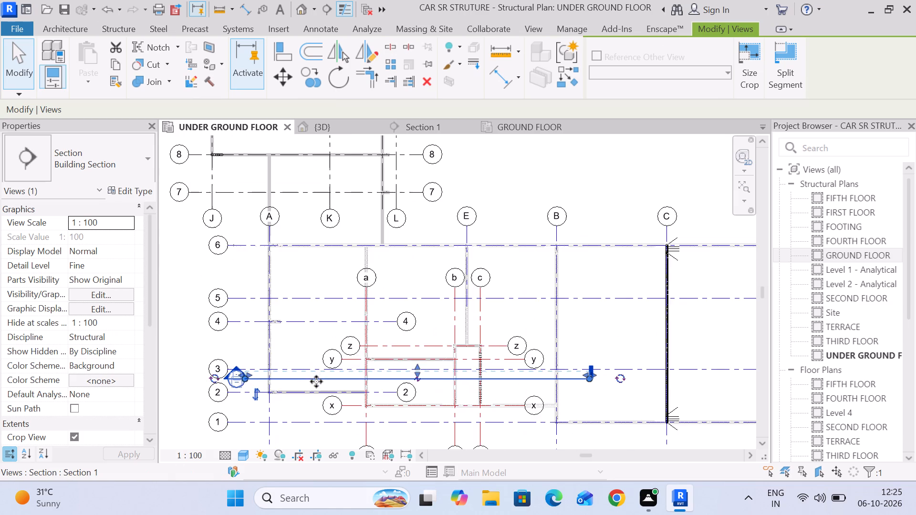
pyautogui.moveTo(355, 400); pyautogui.dragTo(356, 313, button='middle')
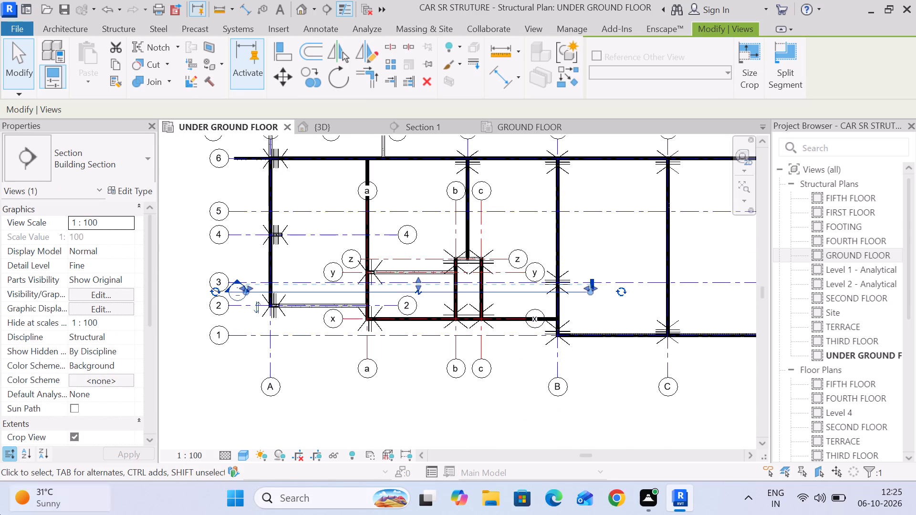
pyautogui.scroll(-4, 326, 269)
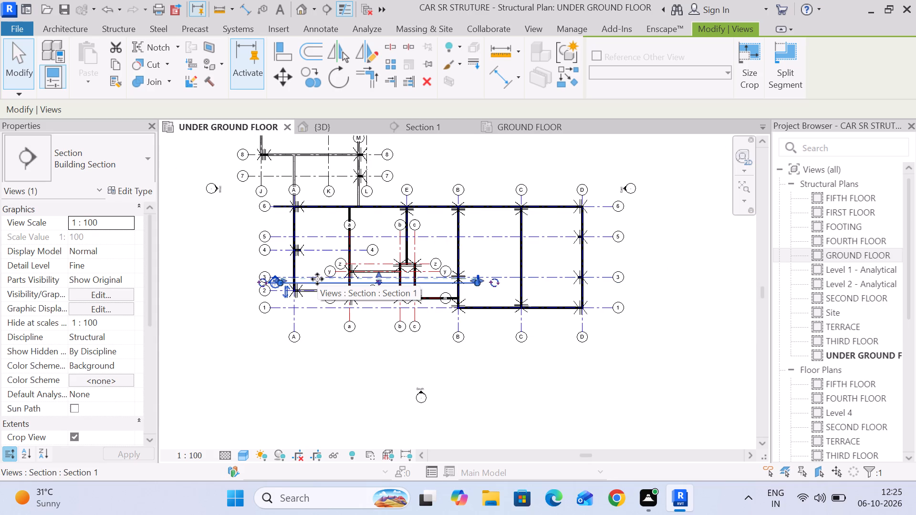
pyautogui.press('Delete')
pyautogui.click(510, 287)
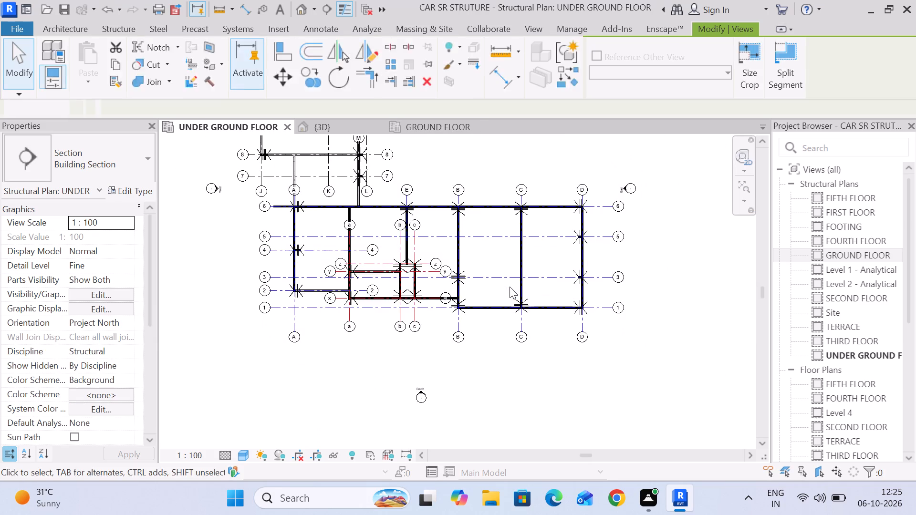
# Examine the under ground floor plan for beams still without rebar, from grids x to z up to grids 7 to 10.
pyautogui.scroll(5, 421, 290)
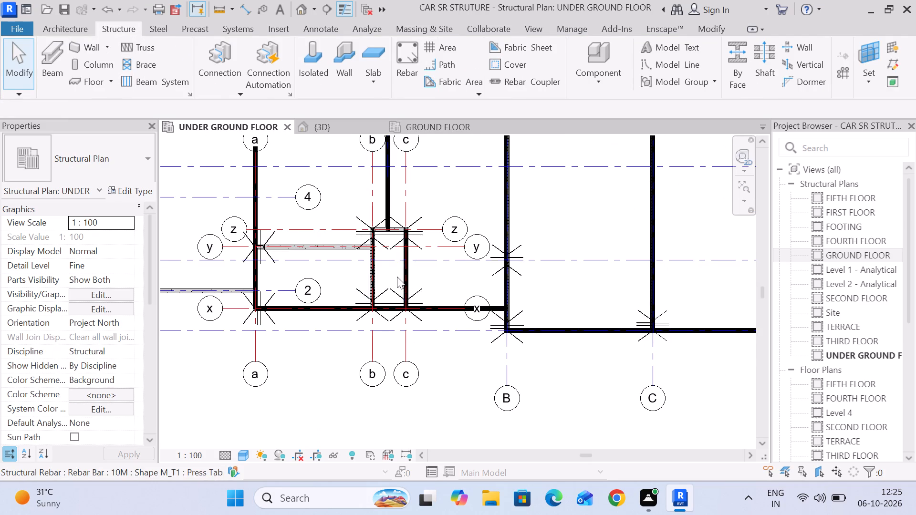
pyautogui.scroll(3, 397, 277)
pyautogui.scroll(-3, 293, 284)
pyautogui.moveTo(292, 286); pyautogui.dragTo(469, 427, button='middle')
pyautogui.scroll(-4, 406, 356)
pyautogui.moveTo(375, 258); pyautogui.dragTo(416, 383, button='middle')
pyautogui.scroll(5, 415, 380)
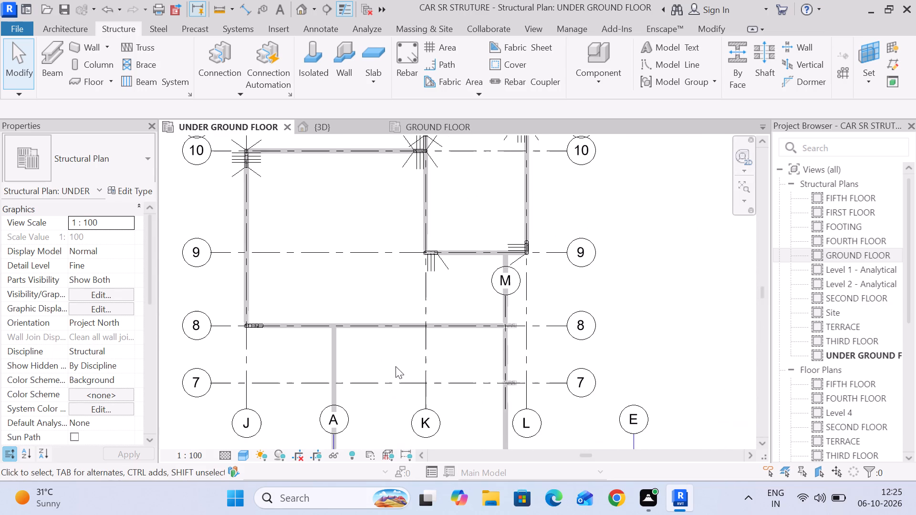
pyautogui.moveTo(450, 378); pyautogui.dragTo(472, 274, button='middle')
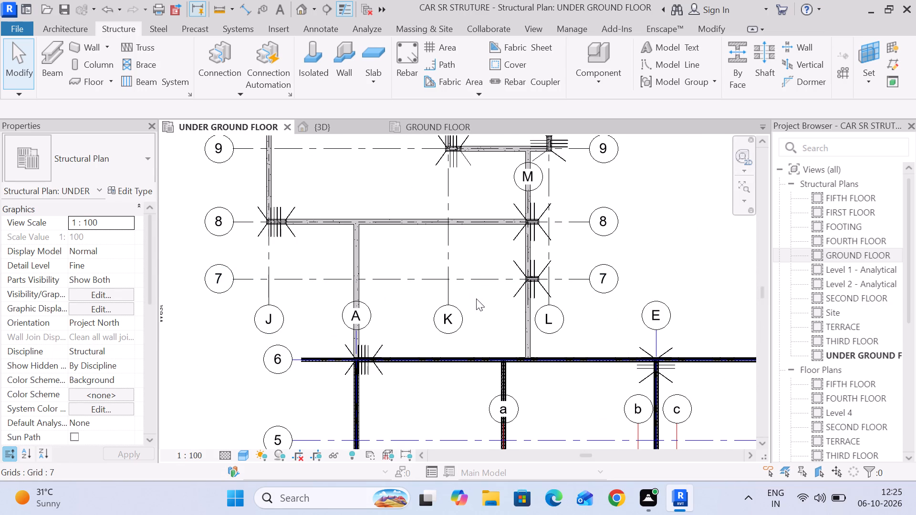
pyautogui.moveTo(407, 406); pyautogui.dragTo(408, 318, button='middle')
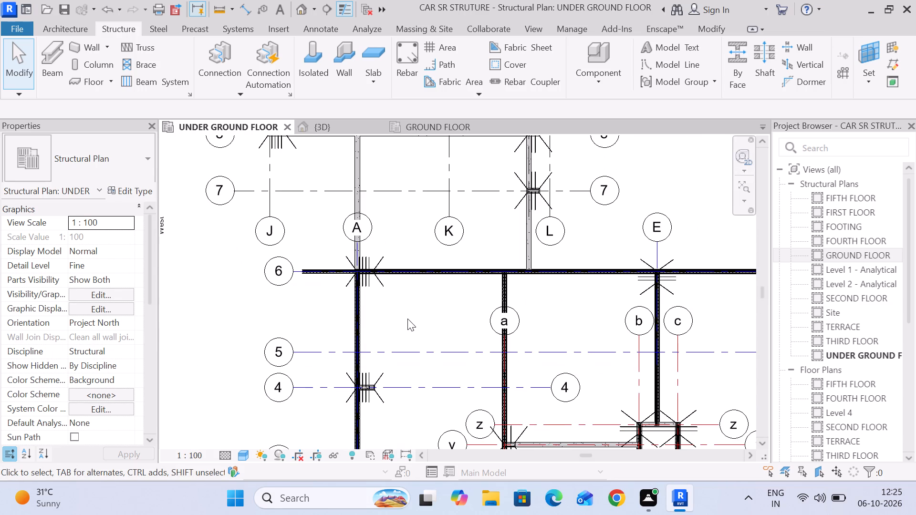
pyautogui.scroll(-4, 377, 314)
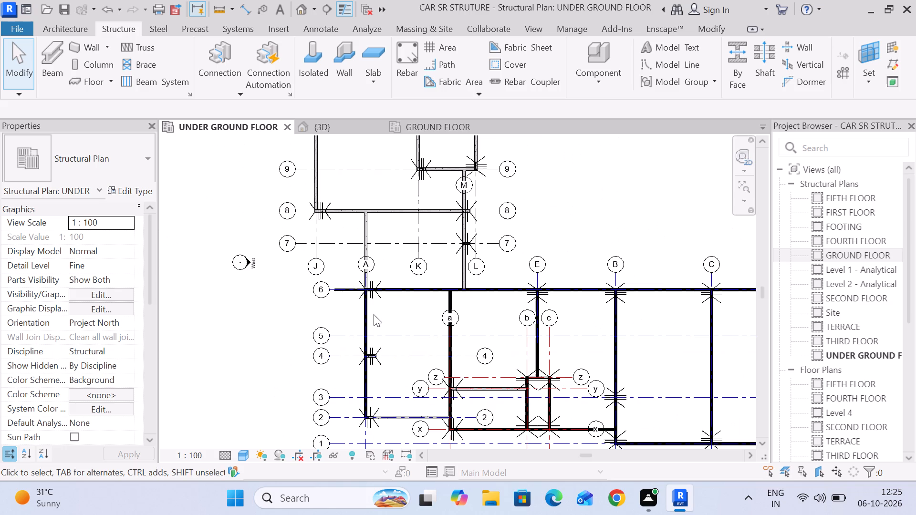
# Compare the beam layout around grid A in the ground floor plan and 3D view, returning to the under ground floor plan near grids 5 and 6.
pyautogui.click(435, 126)
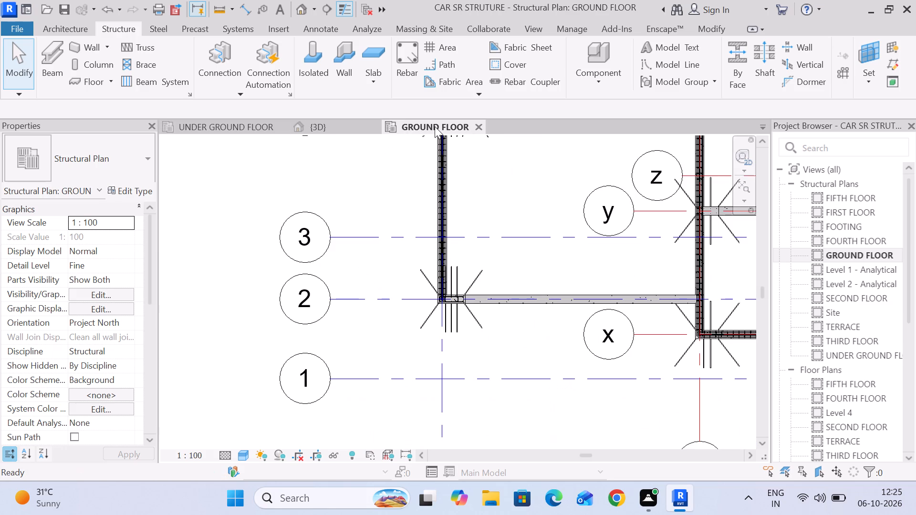
pyautogui.scroll(-7, 502, 323)
pyautogui.moveTo(503, 238); pyautogui.dragTo(451, 439, button='middle')
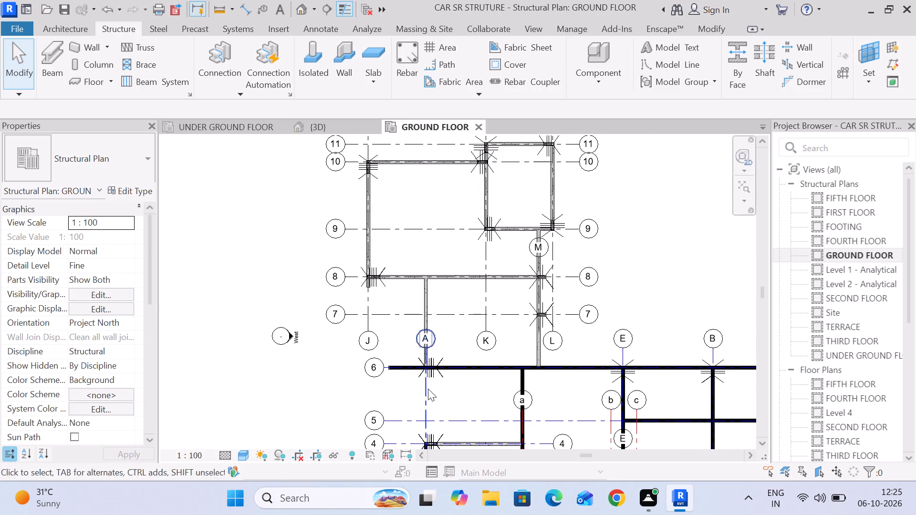
pyautogui.scroll(3, 429, 376)
pyautogui.moveTo(467, 412); pyautogui.dragTo(469, 318, button='middle')
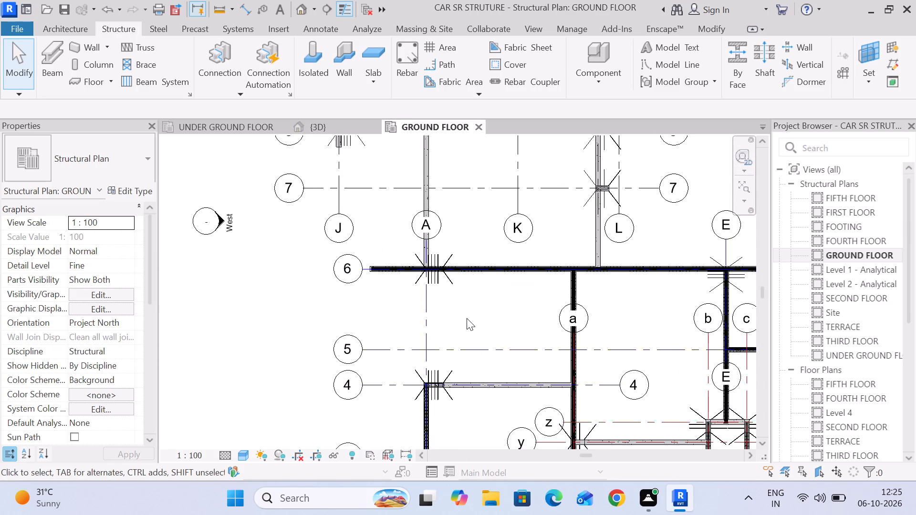
pyautogui.scroll(-4, 505, 303)
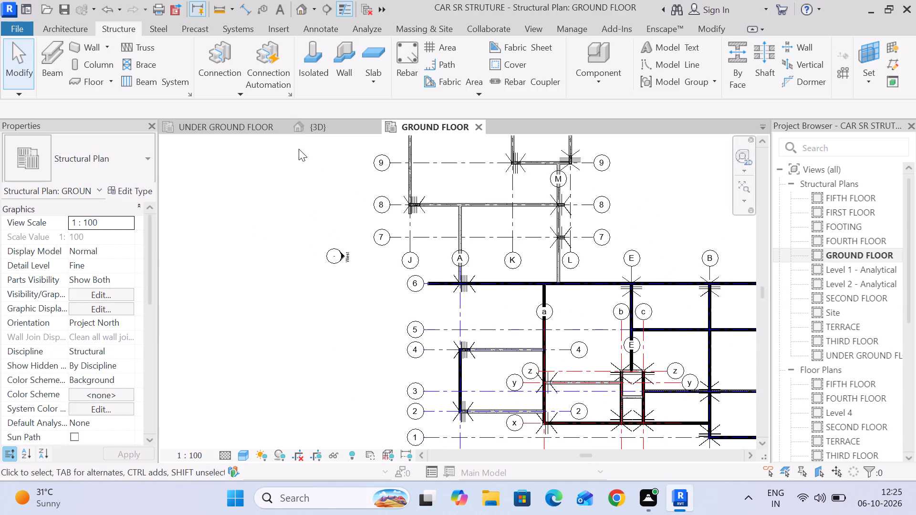
pyautogui.moveTo(474, 234); pyautogui.dragTo(390, 241, button='middle')
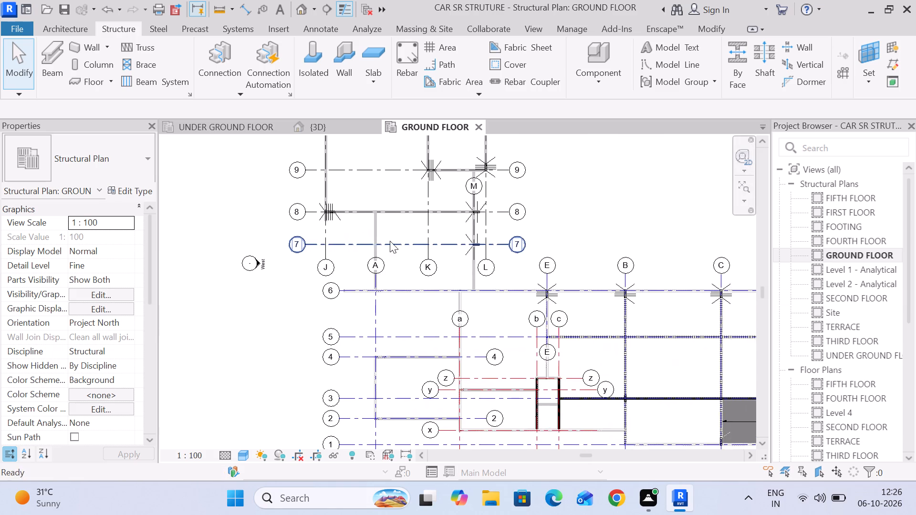
pyautogui.click(323, 128)
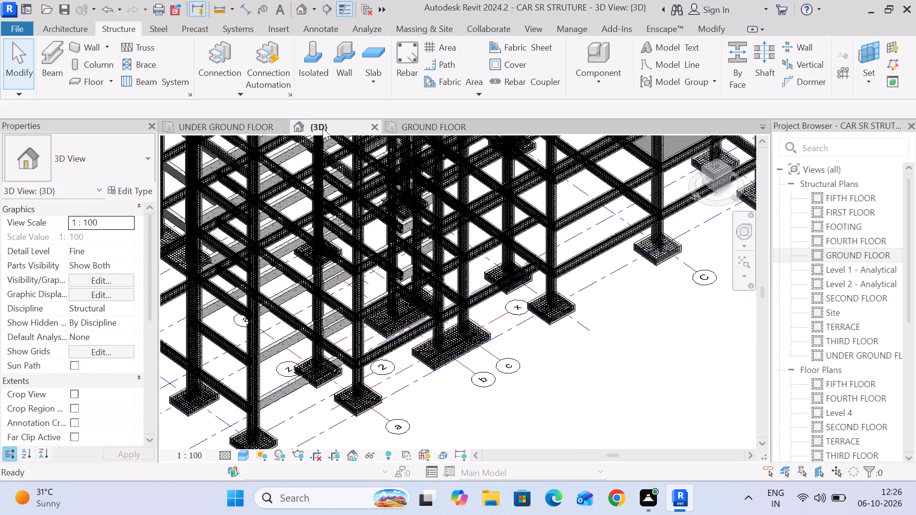
pyautogui.scroll(-4, 334, 180)
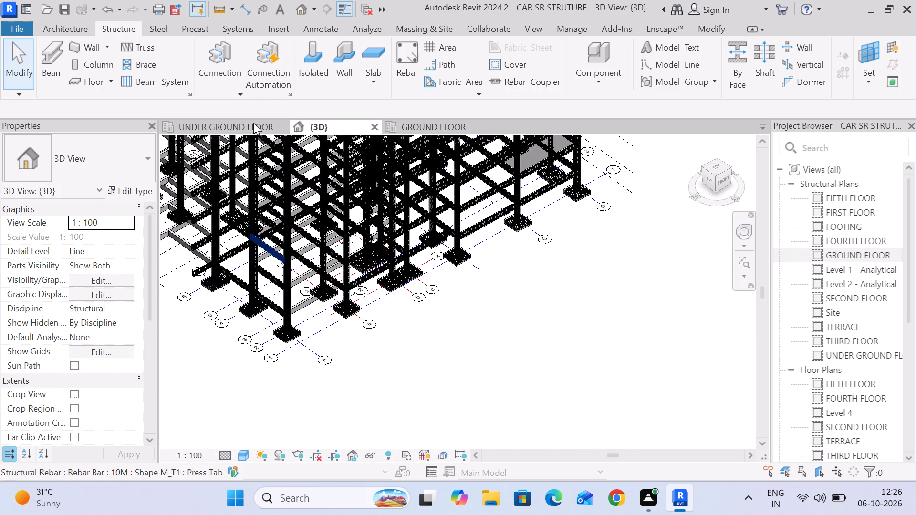
pyautogui.click(251, 123)
pyautogui.scroll(10, 381, 311)
pyautogui.moveTo(379, 316); pyautogui.dragTo(389, 284, button='middle')
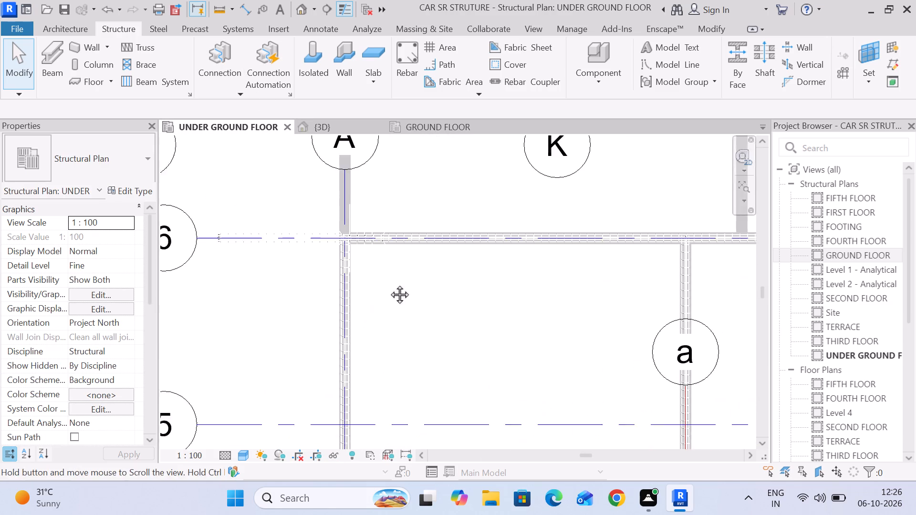
pyautogui.moveTo(389, 284); pyautogui.dragTo(408, 201, button='middle')
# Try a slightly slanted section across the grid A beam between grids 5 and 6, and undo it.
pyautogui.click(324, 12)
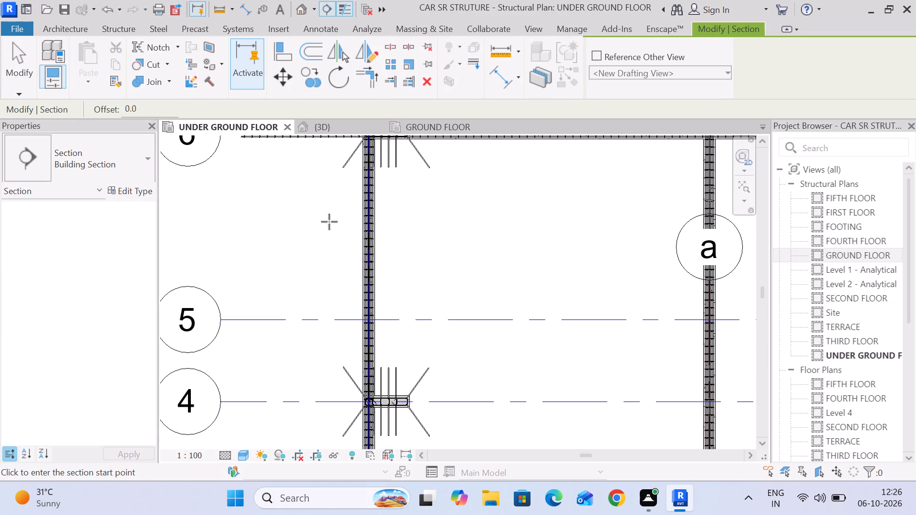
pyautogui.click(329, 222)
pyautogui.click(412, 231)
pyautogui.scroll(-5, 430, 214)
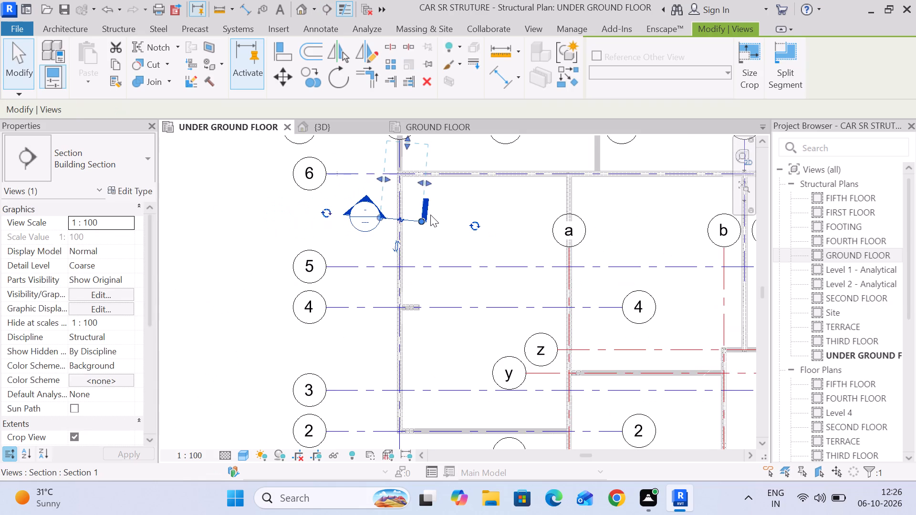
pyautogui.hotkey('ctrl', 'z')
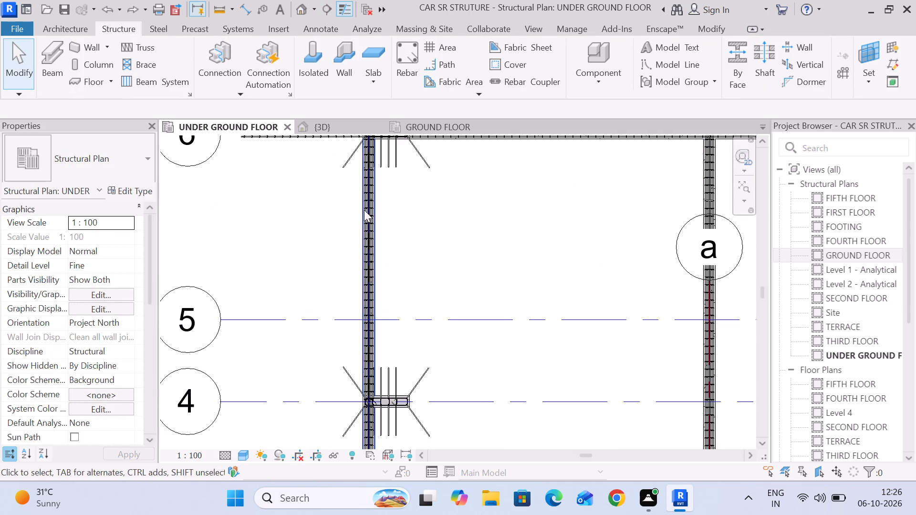
# Draw a horizontal section across the grid A beam between grids 5 and 6, shortening its view depth to stop before grid 6.
pyautogui.click(324, 11)
pyautogui.click(288, 264)
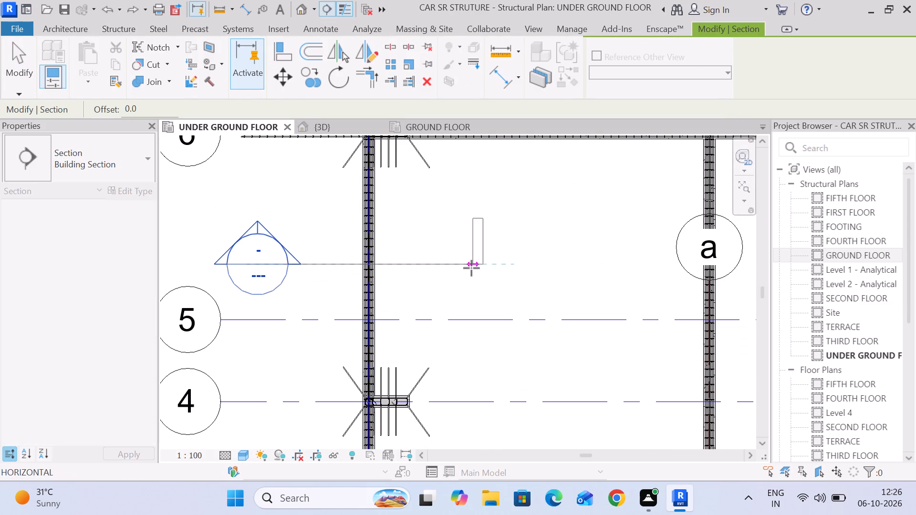
pyautogui.click(469, 263)
pyautogui.scroll(-6, 421, 255)
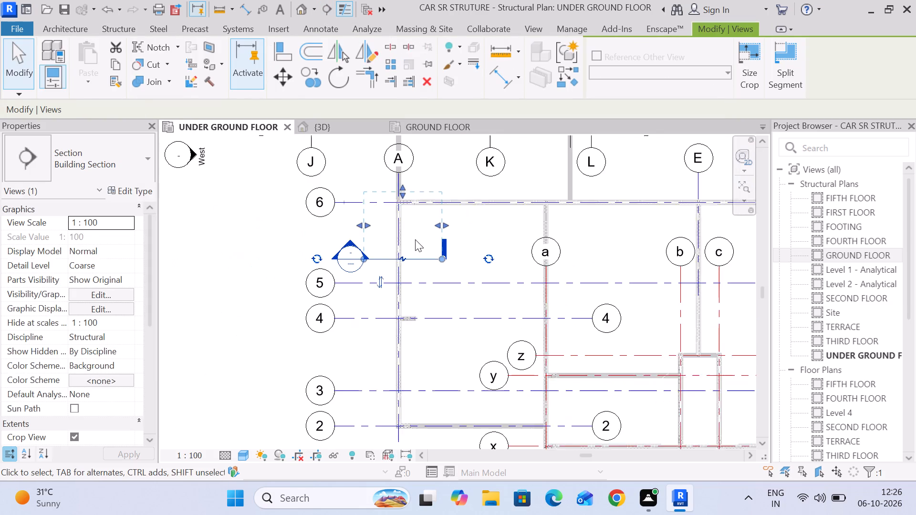
pyautogui.moveTo(403, 190); pyautogui.dragTo(411, 239)
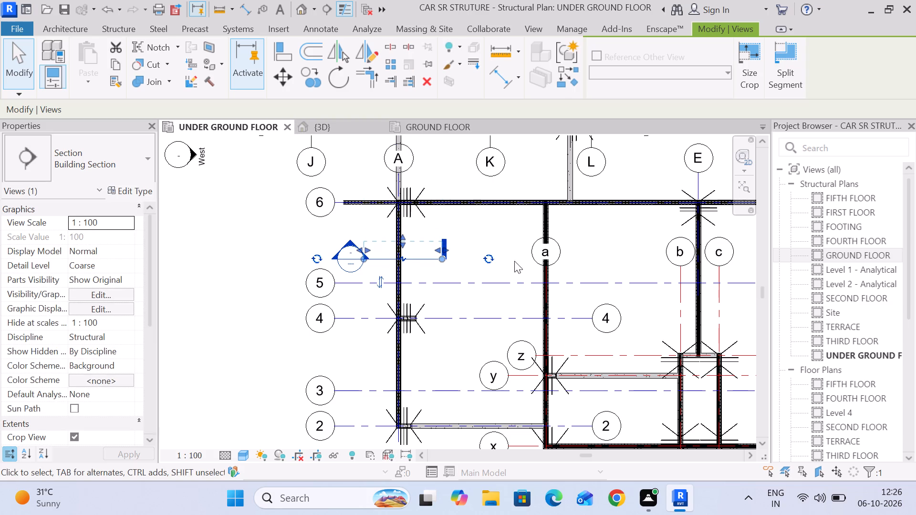
# Open the new section view of the grid A beam and set its detail level to Fine.
pyautogui.rightClick(464, 266)
pyautogui.click(508, 125)
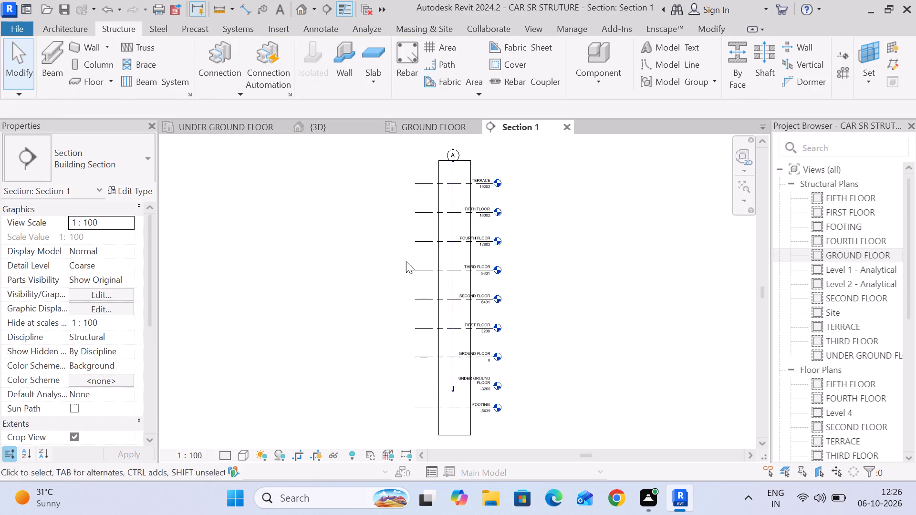
pyautogui.scroll(5, 465, 425)
pyautogui.scroll(20, 442, 374)
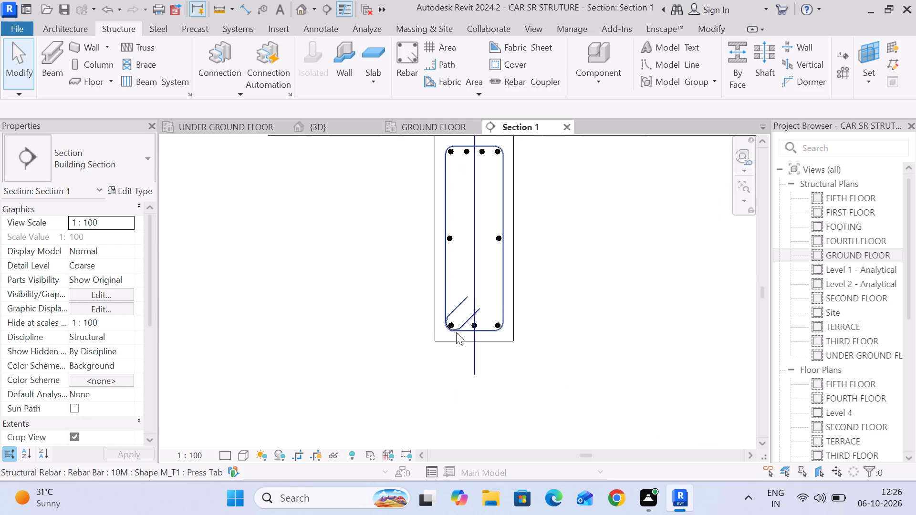
pyautogui.scroll(7, 456, 332)
pyautogui.click(223, 453)
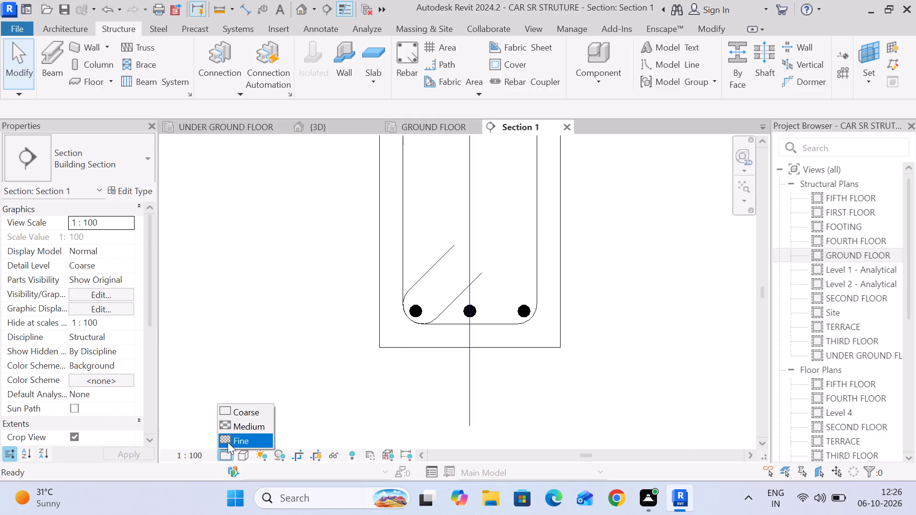
pyautogui.click(228, 442)
pyautogui.scroll(5, 537, 305)
pyautogui.moveTo(599, 316); pyautogui.dragTo(469, 233, button='middle')
pyautogui.scroll(-6, 491, 252)
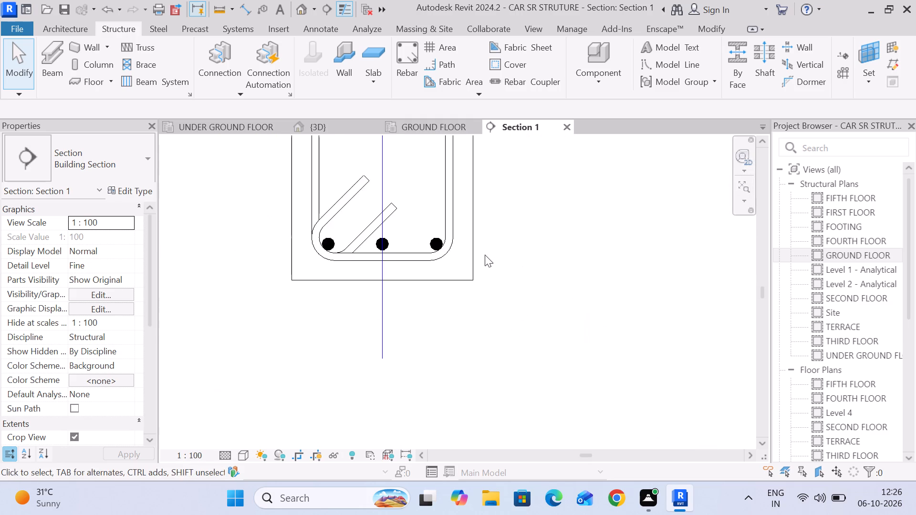
# Select the beam's bottom 16M bars in the section and extend them along grid A into the grid 8 beam in the under ground floor plan.
pyautogui.click(441, 239)
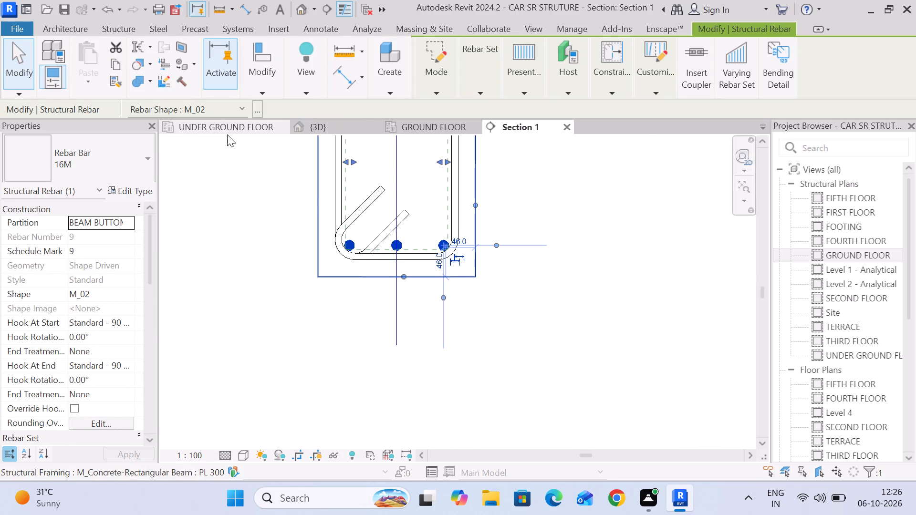
pyautogui.click(211, 130)
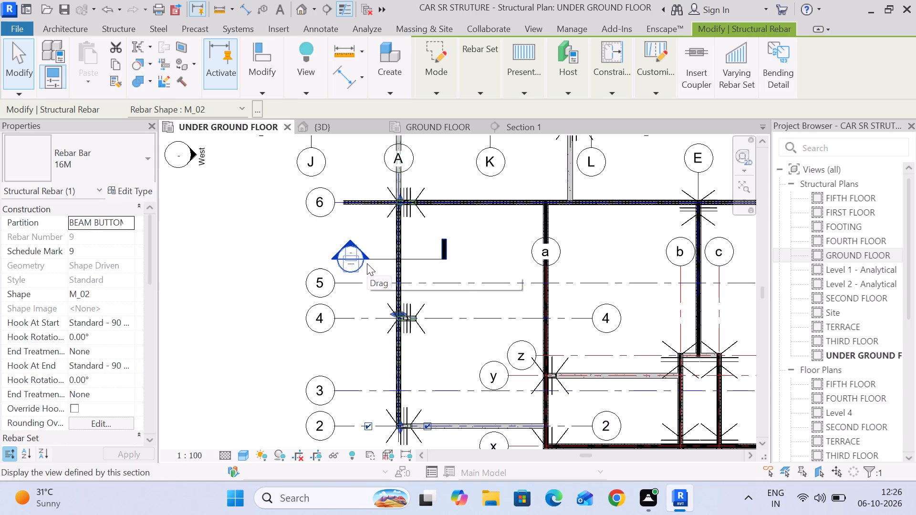
pyautogui.moveTo(402, 208); pyautogui.dragTo(401, 320, button='middle')
pyautogui.moveTo(399, 314); pyautogui.dragTo(402, 181)
pyautogui.scroll(15, 402, 181)
pyautogui.moveTo(403, 183); pyautogui.dragTo(419, 217, button='middle')
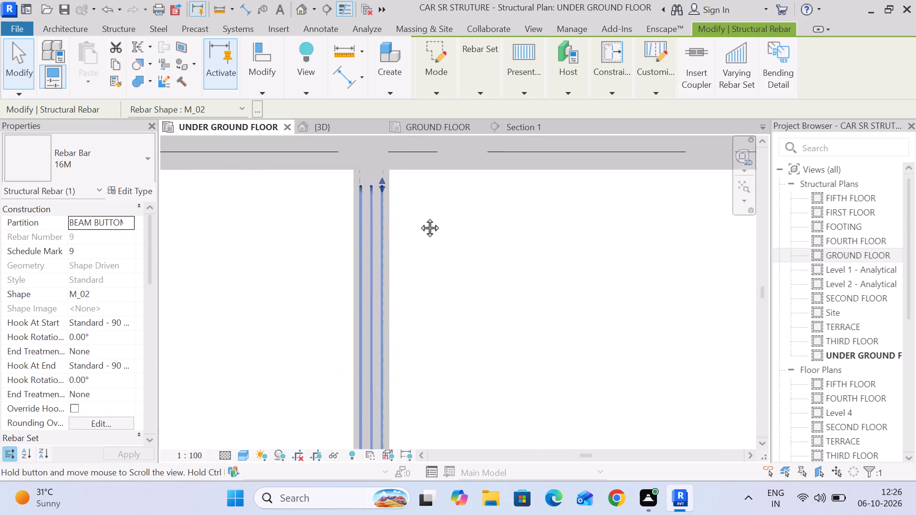
pyautogui.moveTo(419, 217); pyautogui.dragTo(437, 284, button='middle')
pyautogui.moveTo(413, 281); pyautogui.dragTo(419, 237)
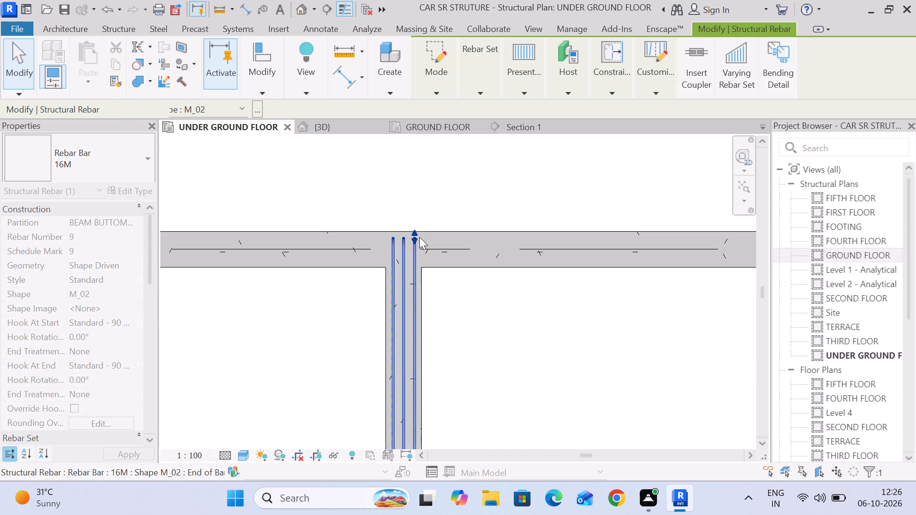
pyautogui.scroll(-15, 419, 237)
pyautogui.moveTo(464, 345); pyautogui.dragTo(468, 246, button='middle')
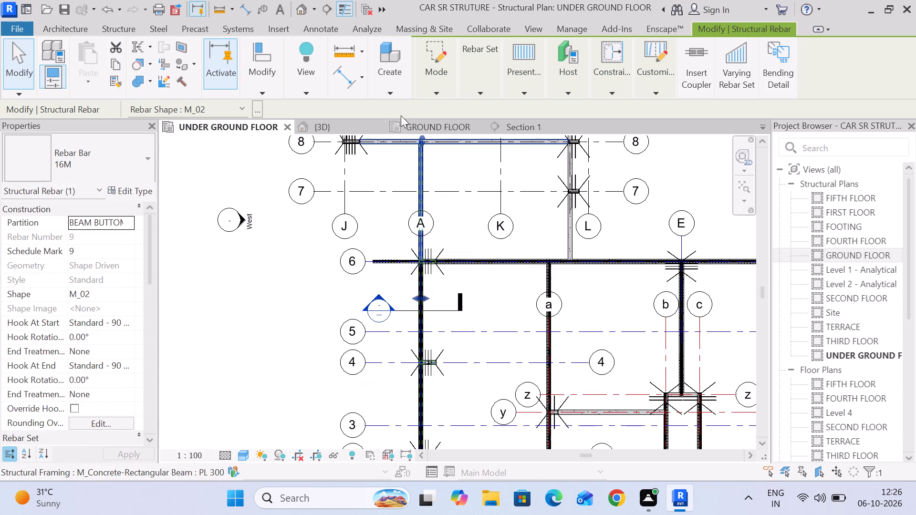
# Select the beam's middle 16M side bars in the section and lengthen them along grid A into the grid 8 beam in plan.
pyautogui.click(511, 126)
pyautogui.moveTo(405, 230); pyautogui.dragTo(414, 348, button='middle')
pyautogui.click(591, 244)
pyautogui.scroll(12, 448, 183)
pyautogui.click(465, 177)
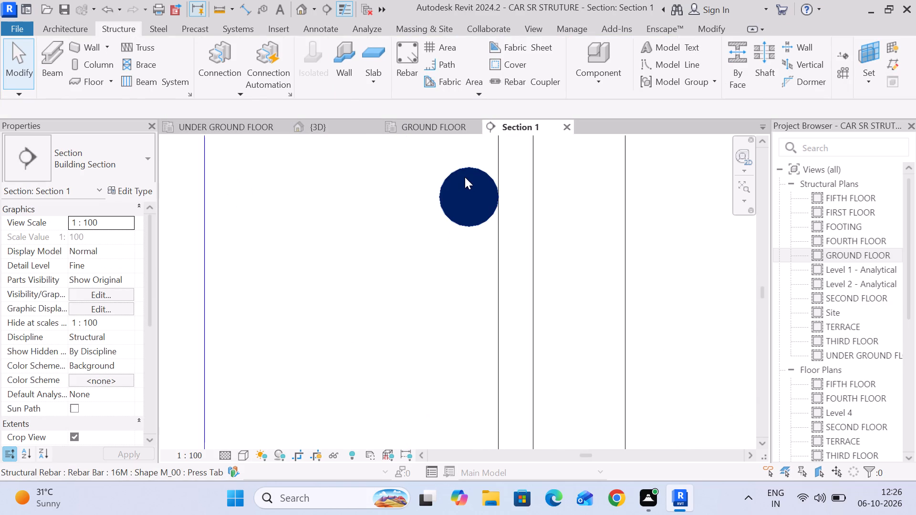
pyautogui.scroll(-14, 463, 177)
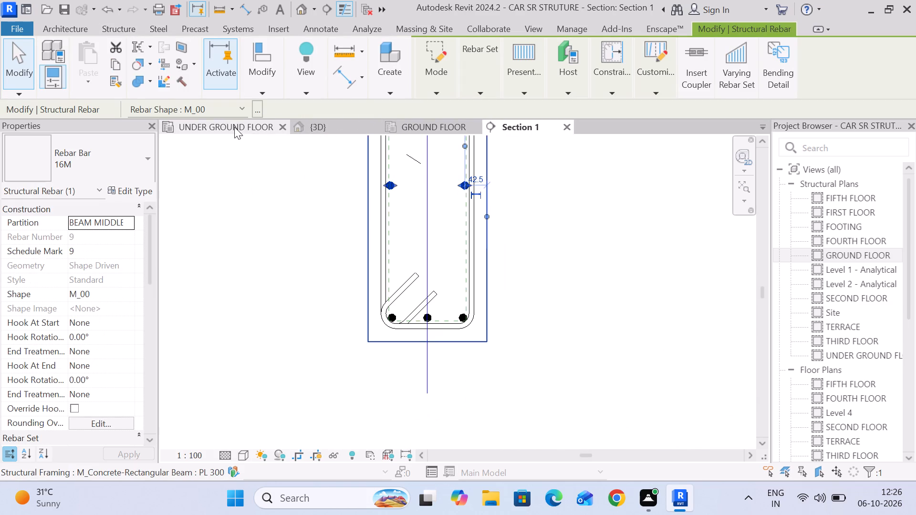
pyautogui.click(232, 124)
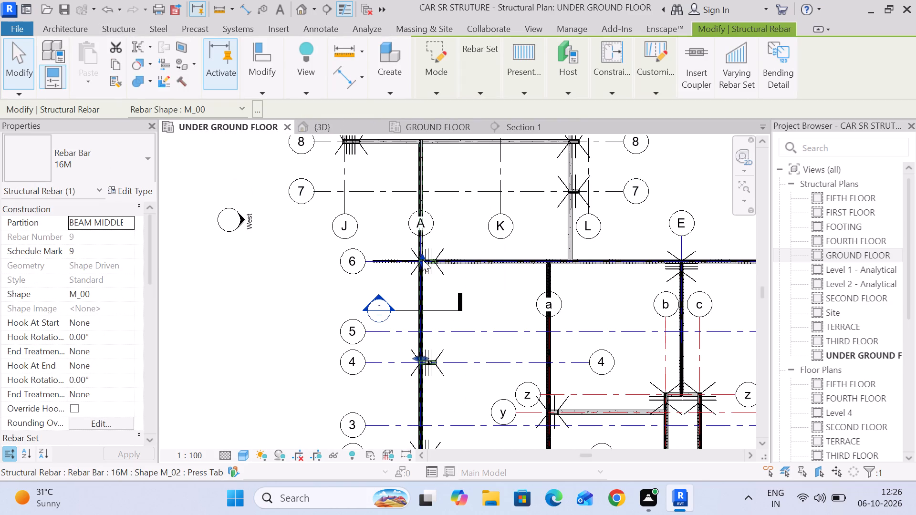
pyautogui.moveTo(422, 259); pyautogui.dragTo(425, 160)
pyautogui.moveTo(425, 159); pyautogui.dragTo(426, 232, button='middle')
pyautogui.scroll(12, 422, 232)
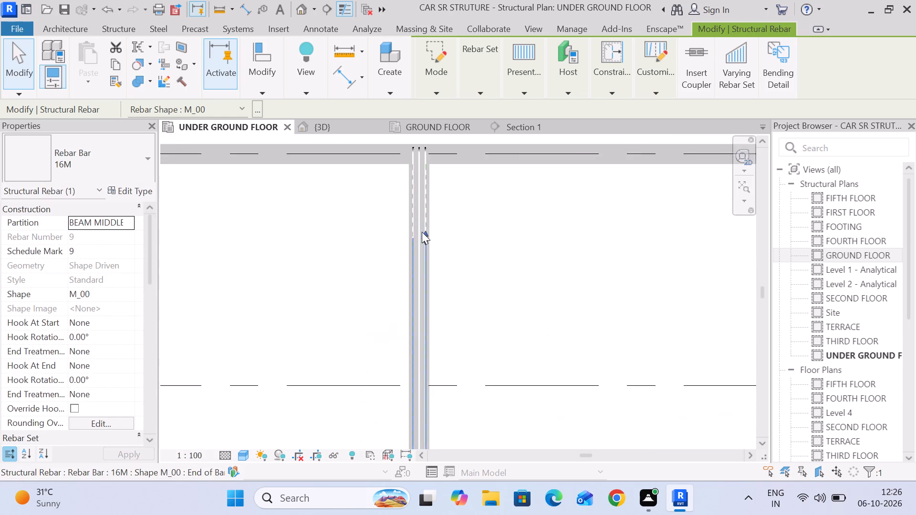
pyautogui.scroll(1, 469, 217)
pyautogui.moveTo(471, 223); pyautogui.dragTo(482, 303, button='middle')
pyautogui.moveTo(430, 319); pyautogui.dragTo(458, 206)
pyautogui.scroll(6, 432, 203)
pyautogui.click(427, 207)
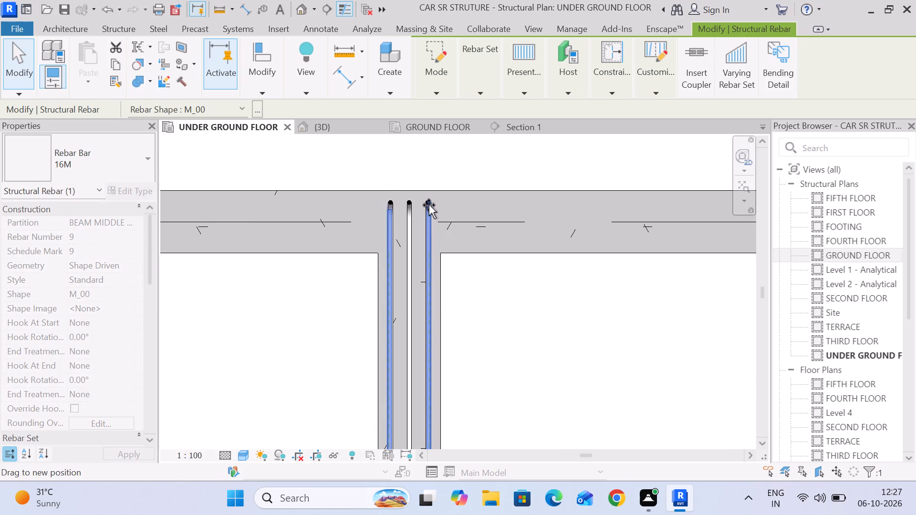
pyautogui.scroll(-19, 437, 226)
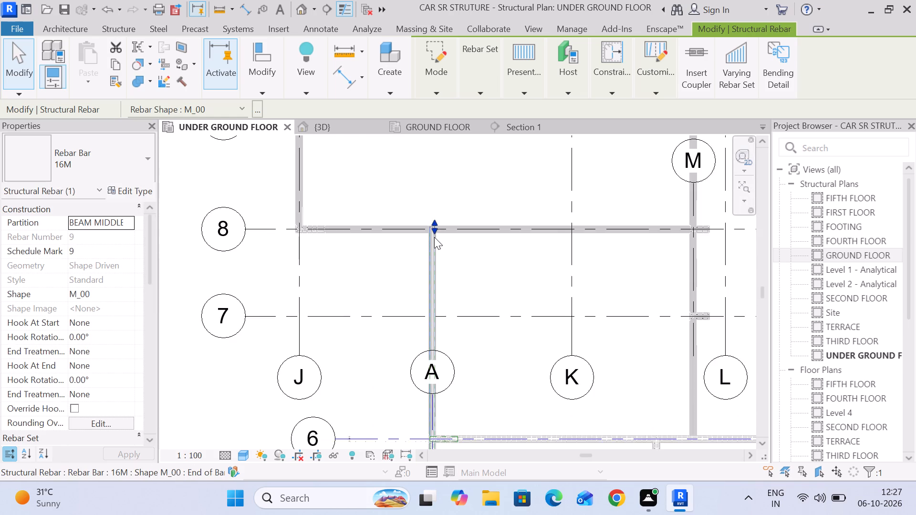
pyautogui.scroll(-3, 434, 237)
# Select the beam's four upper 16M bars in the section and stretch them along grid A to end level with the other bars at grid 8.
pyautogui.click(501, 124)
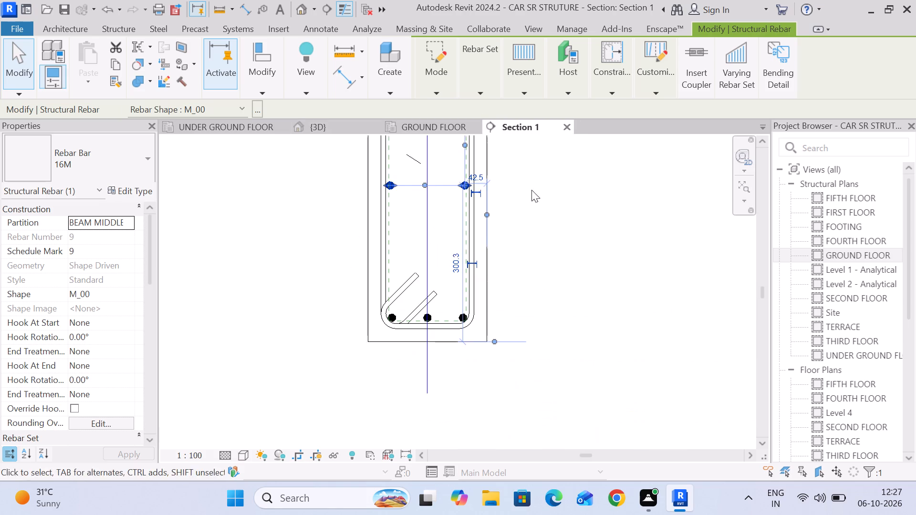
pyautogui.moveTo(535, 199); pyautogui.dragTo(534, 354, button='middle')
pyautogui.click(585, 222)
pyautogui.scroll(8, 419, 200)
pyautogui.click(488, 224)
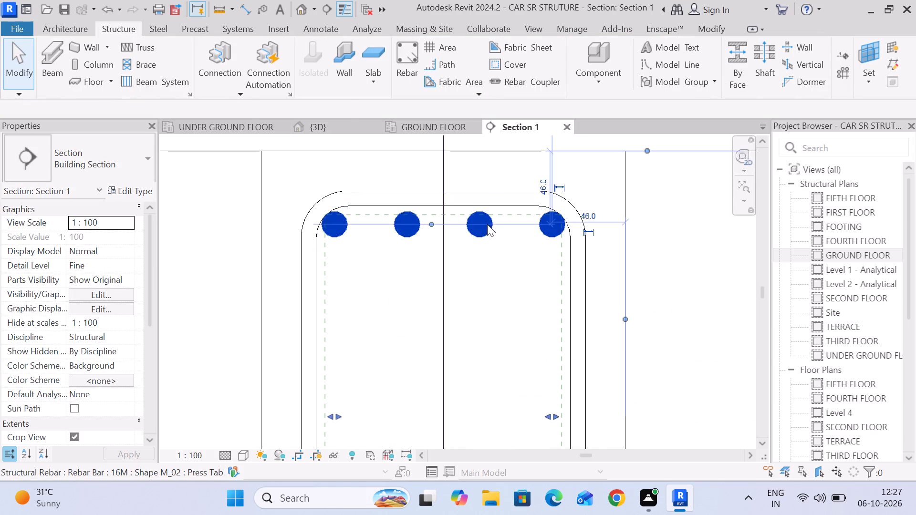
pyautogui.scroll(-7, 487, 224)
pyautogui.scroll(-4, 630, 290)
pyautogui.moveTo(629, 292); pyautogui.dragTo(556, 206, button='middle')
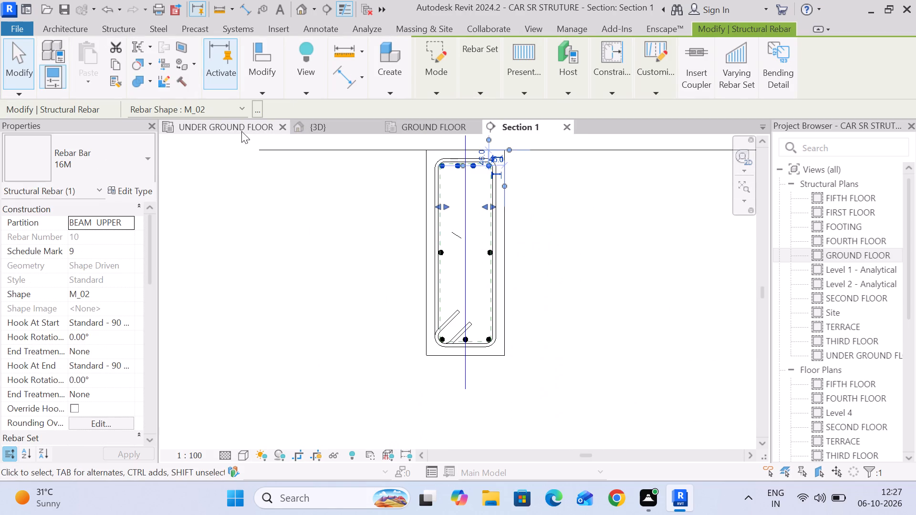
pyautogui.click(234, 130)
pyautogui.scroll(5, 440, 315)
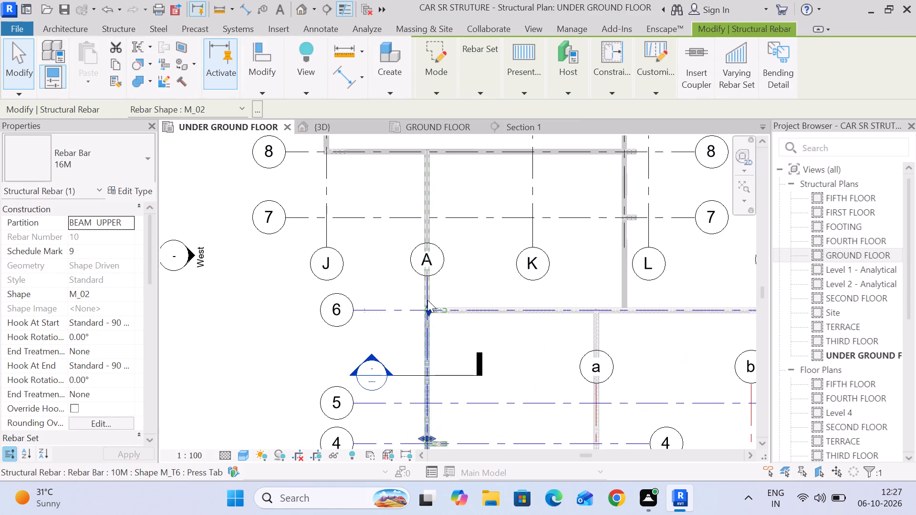
pyautogui.moveTo(429, 301); pyautogui.dragTo(442, 176)
pyautogui.scroll(5, 439, 174)
pyautogui.moveTo(439, 174); pyautogui.dragTo(439, 213, button='middle')
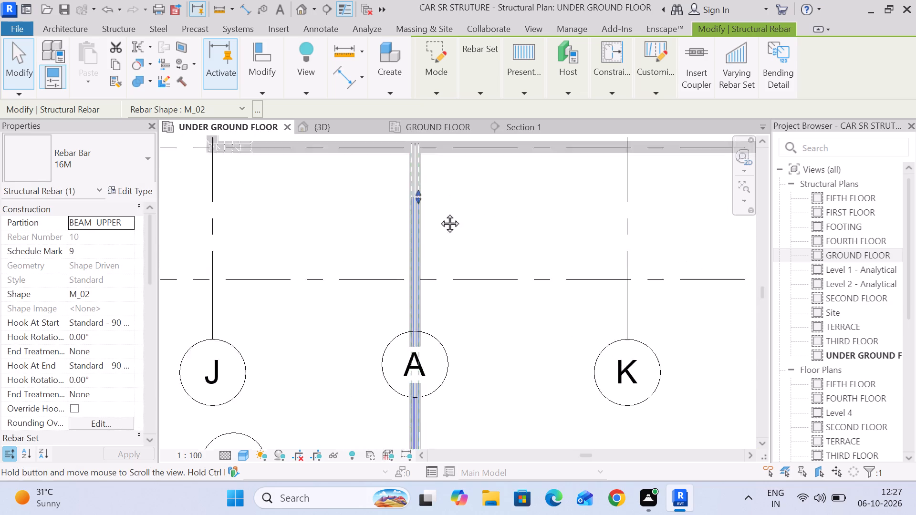
pyautogui.moveTo(439, 213); pyautogui.dragTo(439, 306, button='middle')
pyautogui.scroll(5, 439, 306)
pyautogui.moveTo(398, 314); pyautogui.dragTo(420, 208)
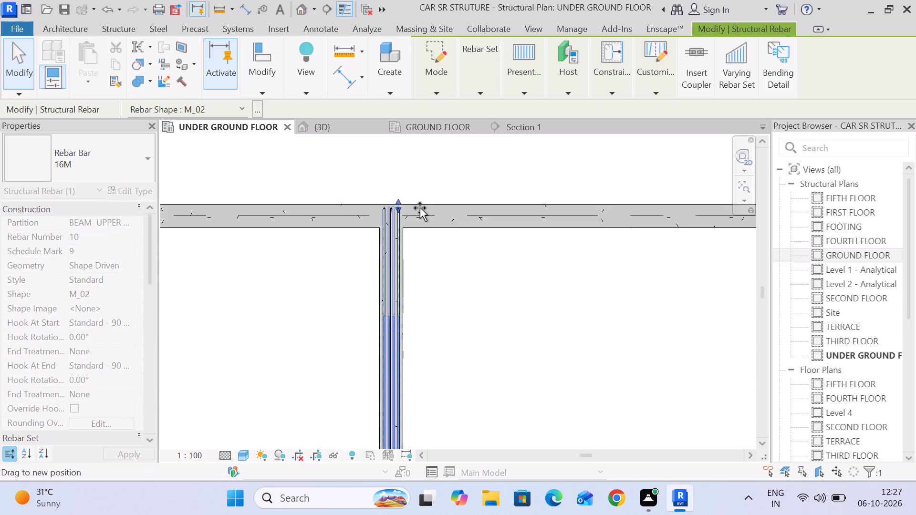
pyautogui.moveTo(420, 208); pyautogui.dragTo(420, 210)
pyautogui.scroll(12, 399, 206)
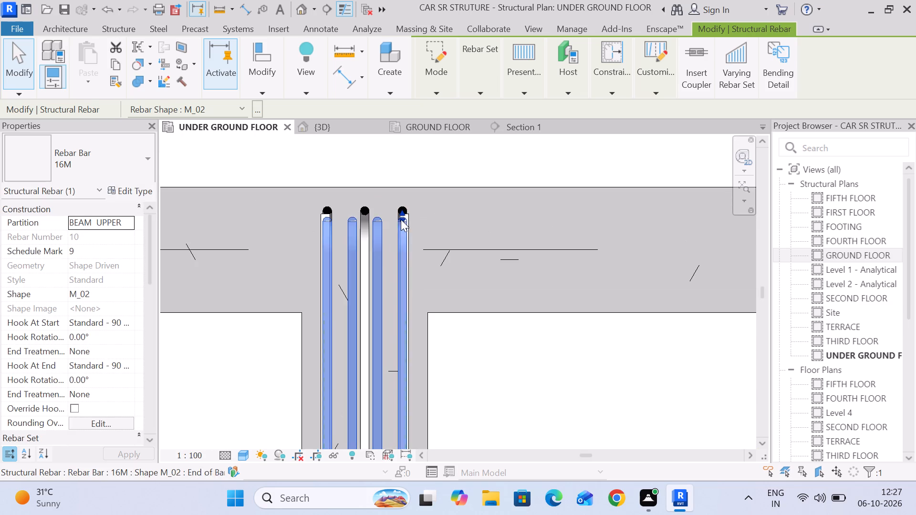
pyautogui.moveTo(402, 218); pyautogui.dragTo(406, 209)
pyautogui.scroll(-20, 405, 210)
pyautogui.scroll(-4, 405, 210)
pyautogui.scroll(-4, 437, 289)
pyautogui.moveTo(436, 290); pyautogui.dragTo(438, 195, button='middle')
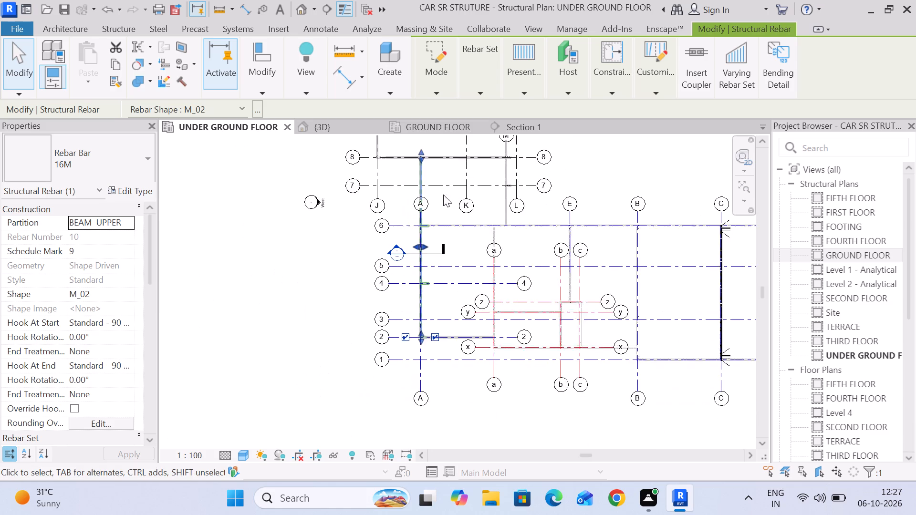
# Select the beam's 10M stirrup set in the section and extend it along grid A to the near face of the grid 8 beam in plan.
pyautogui.click(514, 124)
pyautogui.scroll(1, 455, 289)
pyautogui.click(635, 233)
pyautogui.click(500, 265)
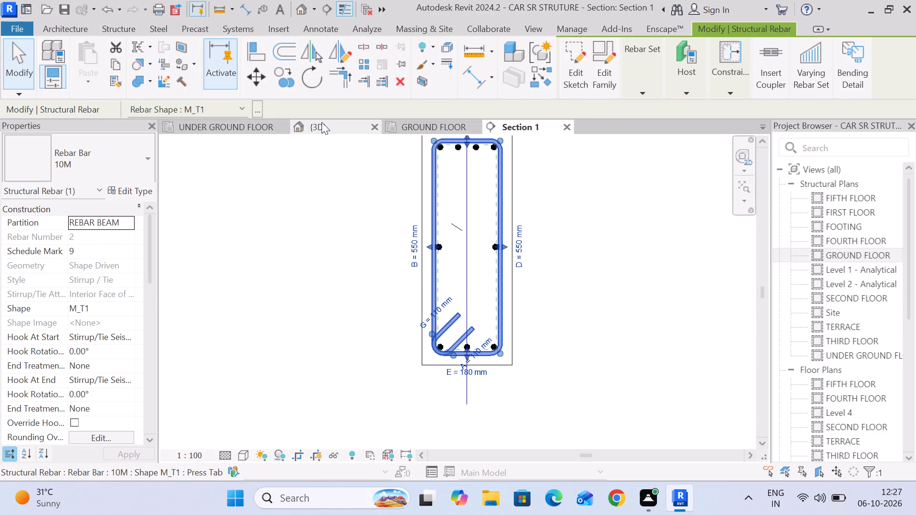
pyautogui.click(322, 122)
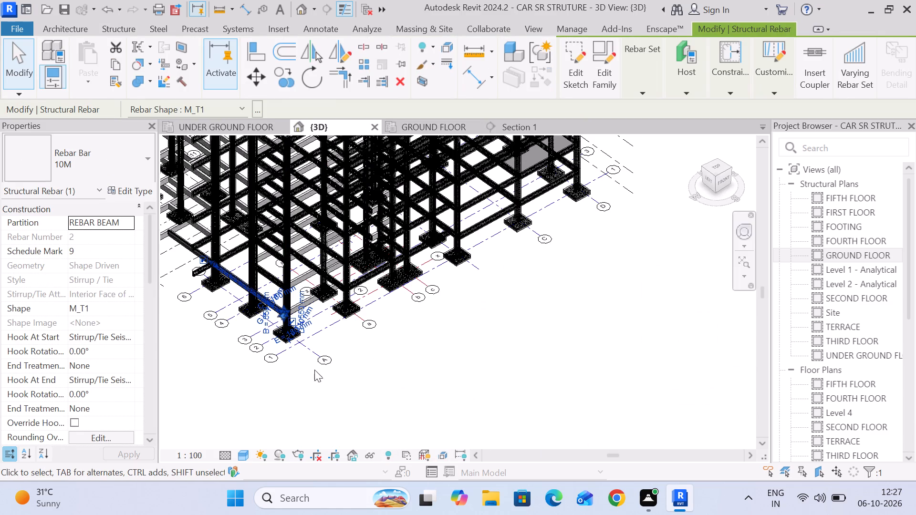
pyautogui.click(237, 125)
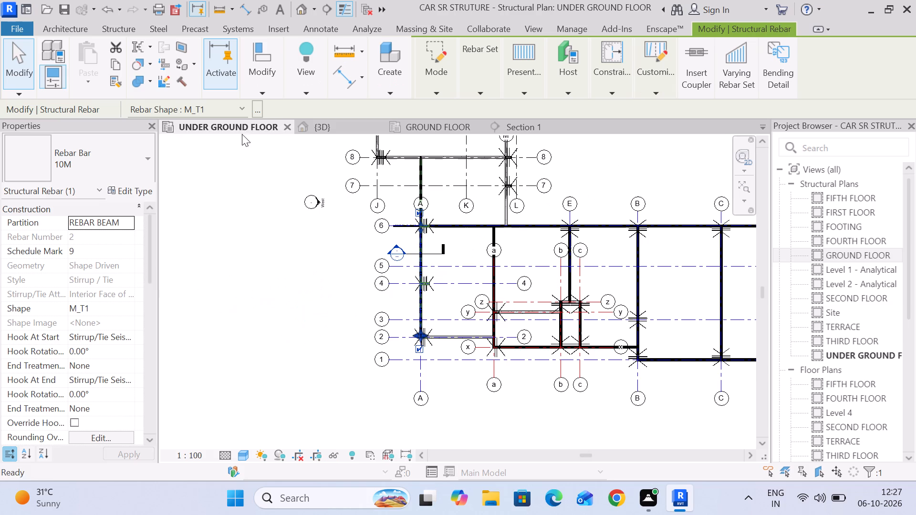
pyautogui.scroll(6, 415, 218)
pyautogui.moveTo(446, 171); pyautogui.dragTo(405, 315, button='middle')
pyautogui.scroll(1, 446, 186)
pyautogui.scroll(1, 404, 317)
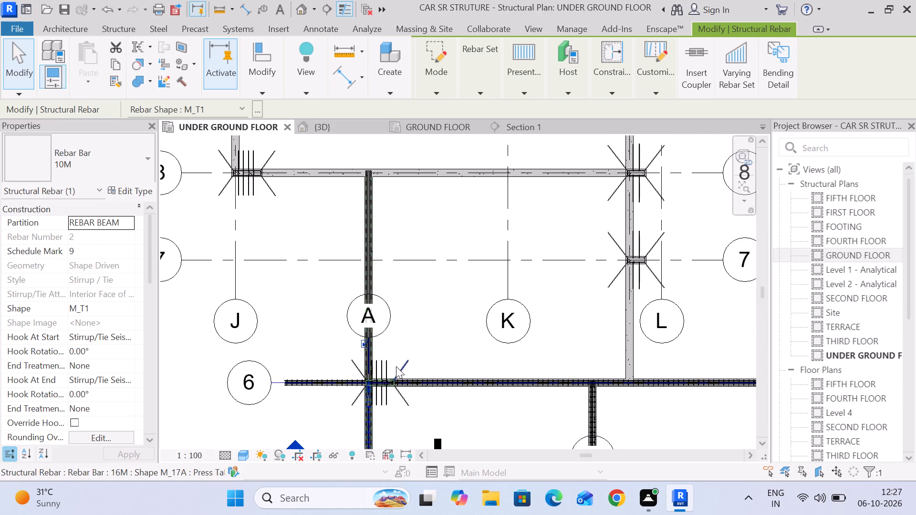
pyautogui.moveTo(368, 384); pyautogui.dragTo(388, 236)
pyautogui.scroll(3, 376, 225)
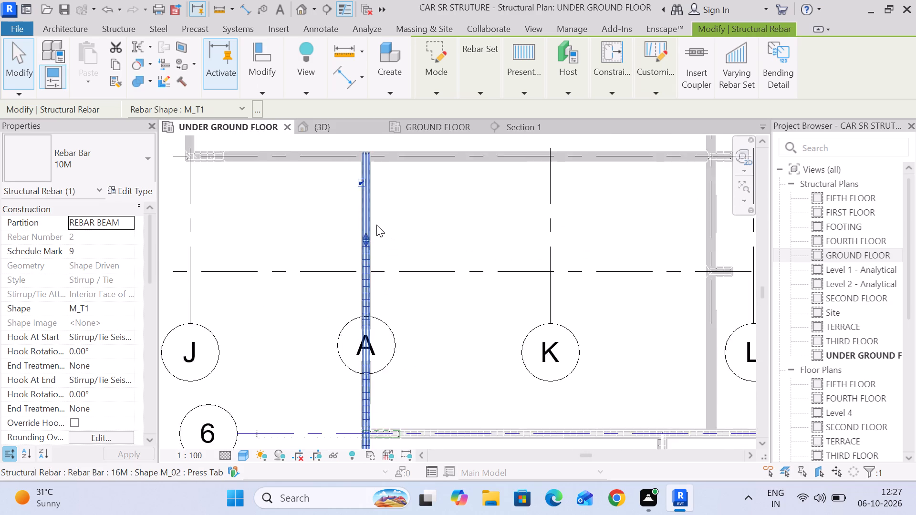
pyautogui.scroll(8, 376, 225)
pyautogui.moveTo(389, 201); pyautogui.dragTo(424, 350, button='middle')
pyautogui.scroll(-4, 433, 357)
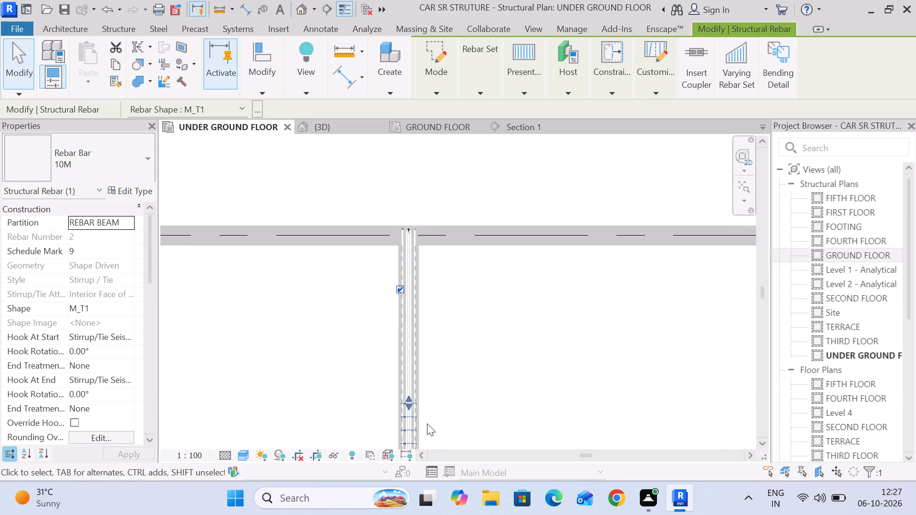
pyautogui.moveTo(406, 399); pyautogui.dragTo(425, 264)
pyautogui.scroll(5, 406, 258)
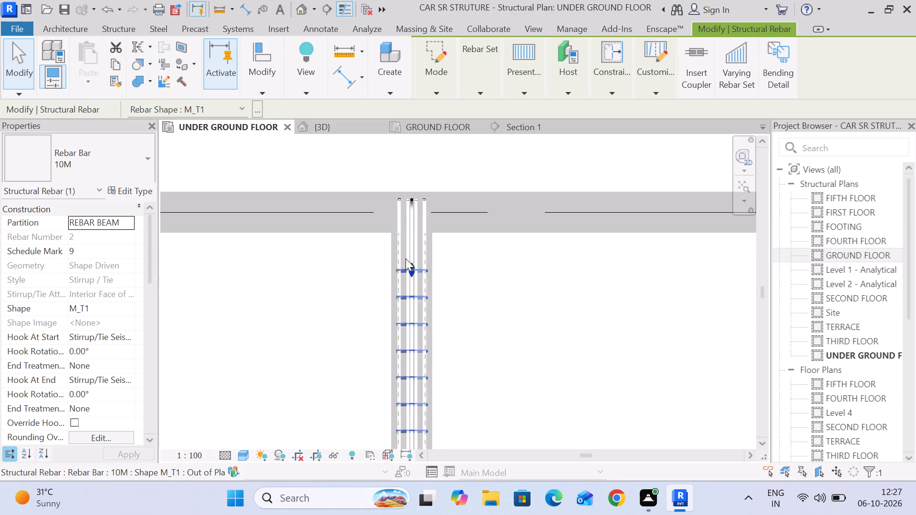
pyautogui.scroll(7, 406, 258)
pyautogui.moveTo(417, 287); pyautogui.dragTo(423, 198)
pyautogui.scroll(-7, 475, 256)
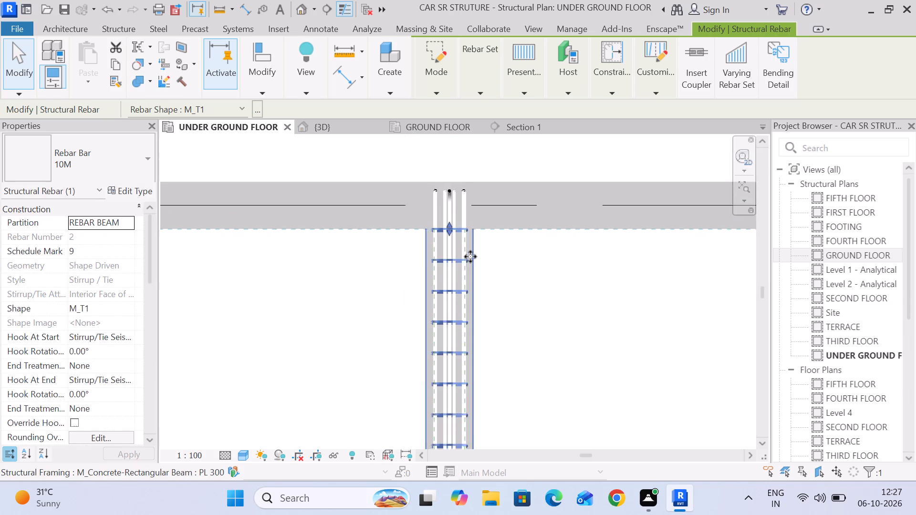
pyautogui.scroll(-11, 473, 267)
pyautogui.scroll(5, 469, 265)
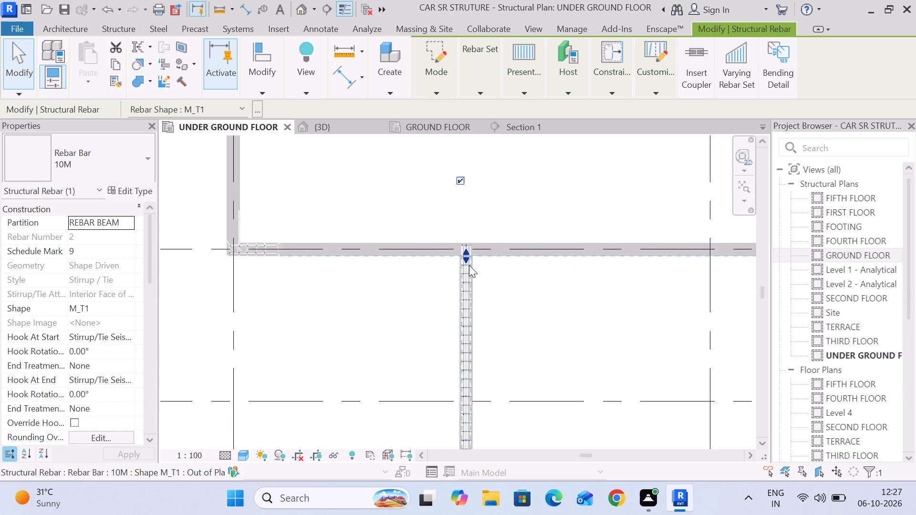
pyautogui.scroll(2, 469, 265)
pyautogui.scroll(-12, 468, 308)
pyautogui.moveTo(545, 335); pyautogui.dragTo(463, 200, button='middle')
pyautogui.scroll(-5, 468, 215)
pyautogui.click(326, 280)
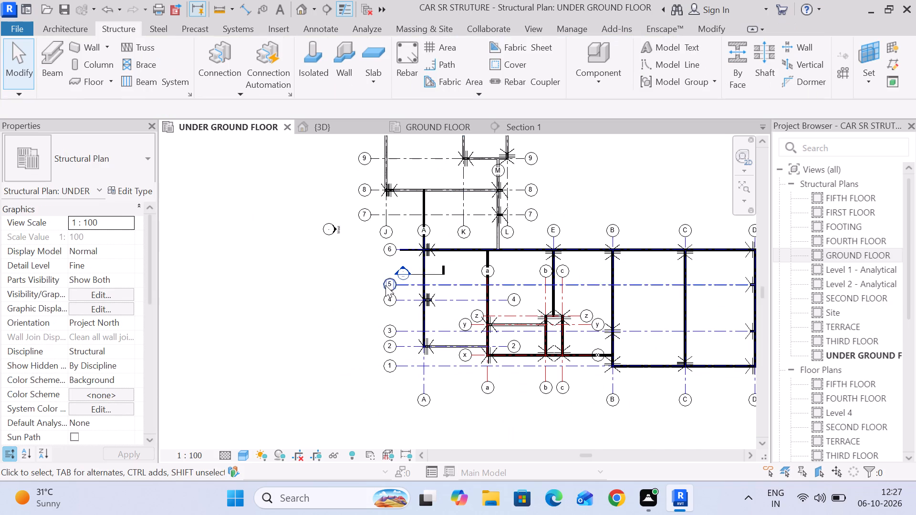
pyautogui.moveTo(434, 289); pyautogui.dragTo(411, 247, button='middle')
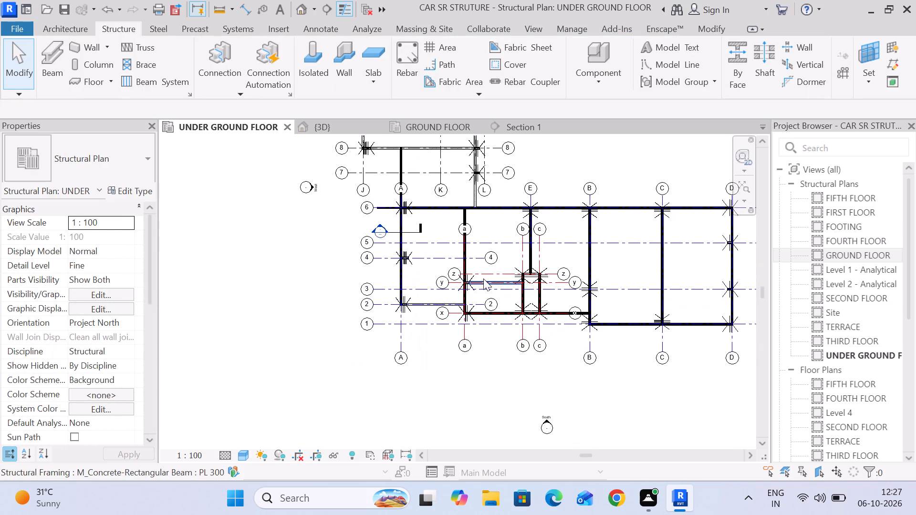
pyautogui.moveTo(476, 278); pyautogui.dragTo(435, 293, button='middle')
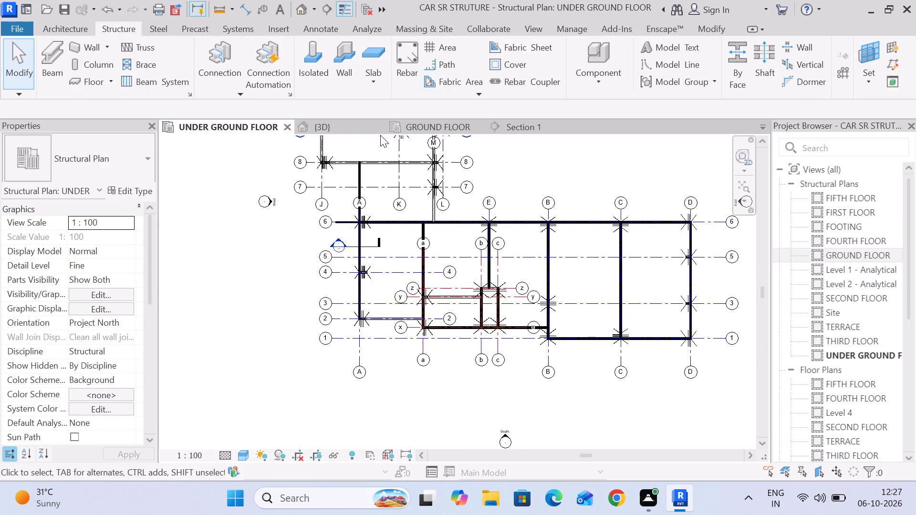
# Delete the building section crossing grid A between grids 5 and 6 in the ground floor plan.
pyautogui.click(334, 127)
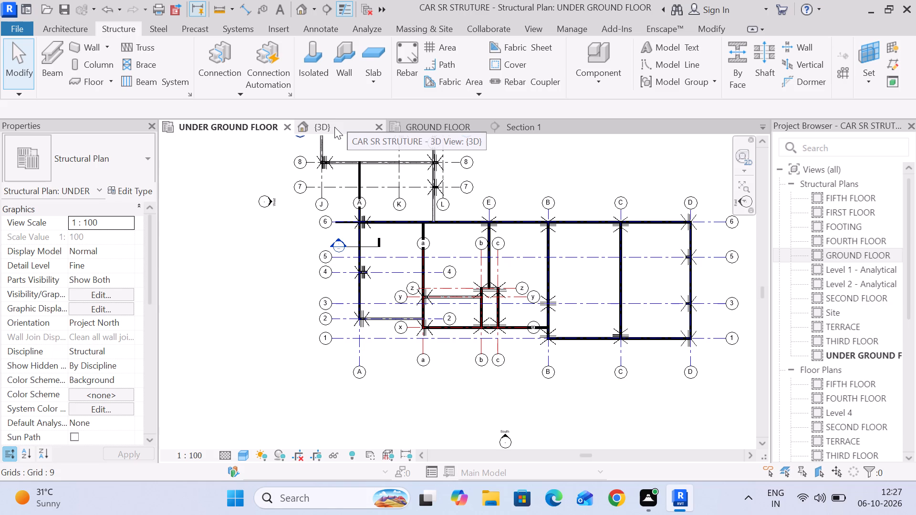
pyautogui.click(426, 126)
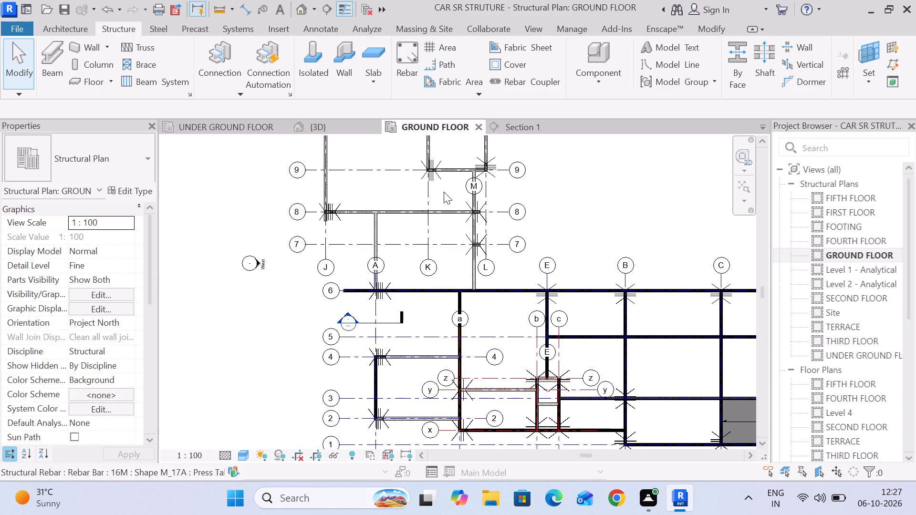
pyautogui.moveTo(510, 288); pyautogui.dragTo(502, 190, button='middle')
pyautogui.scroll(1, 498, 186)
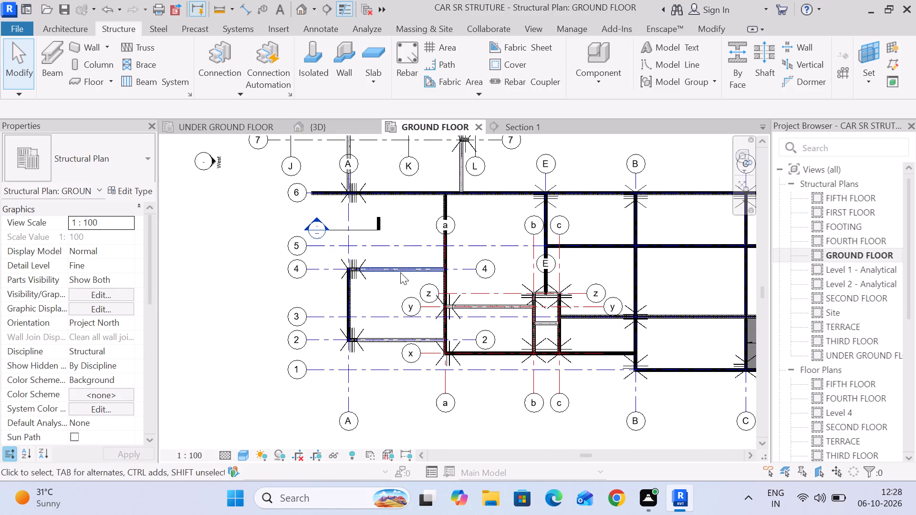
pyautogui.moveTo(394, 300); pyautogui.dragTo(392, 275, button='middle')
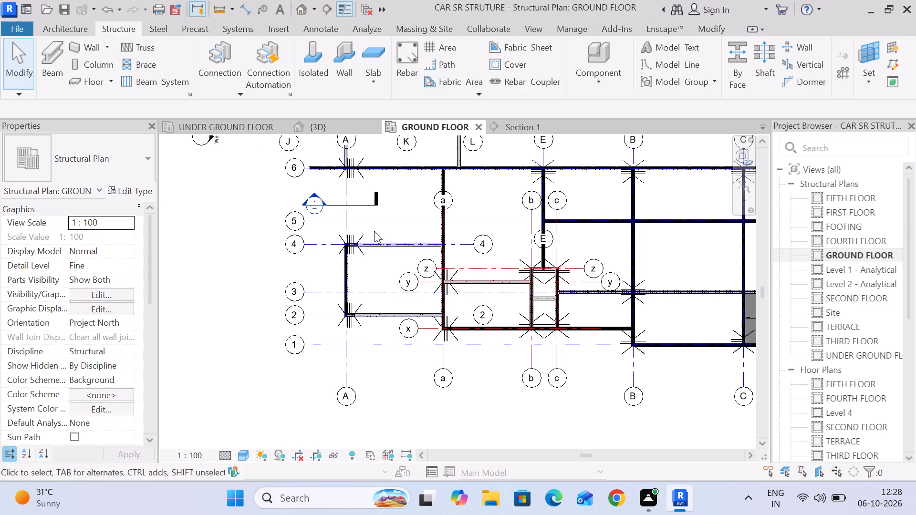
pyautogui.click(359, 203)
pyautogui.press('Delete')
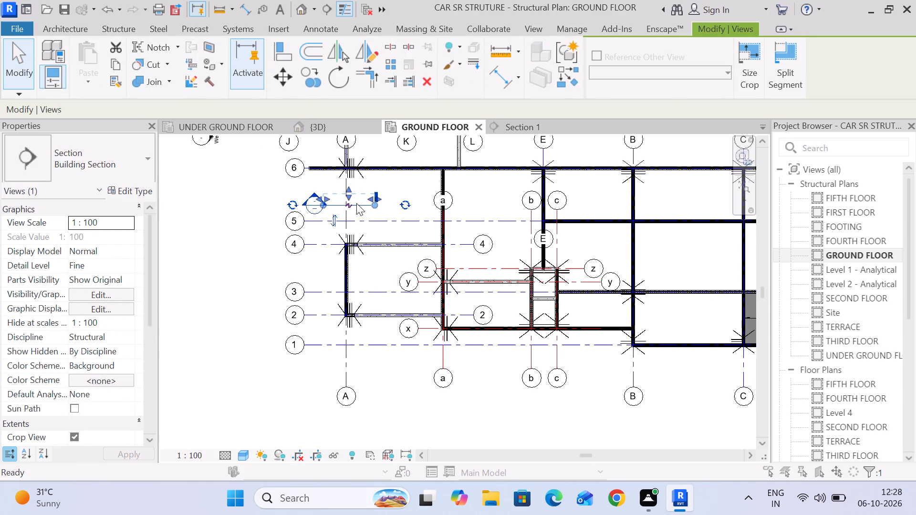
pyautogui.click(519, 294)
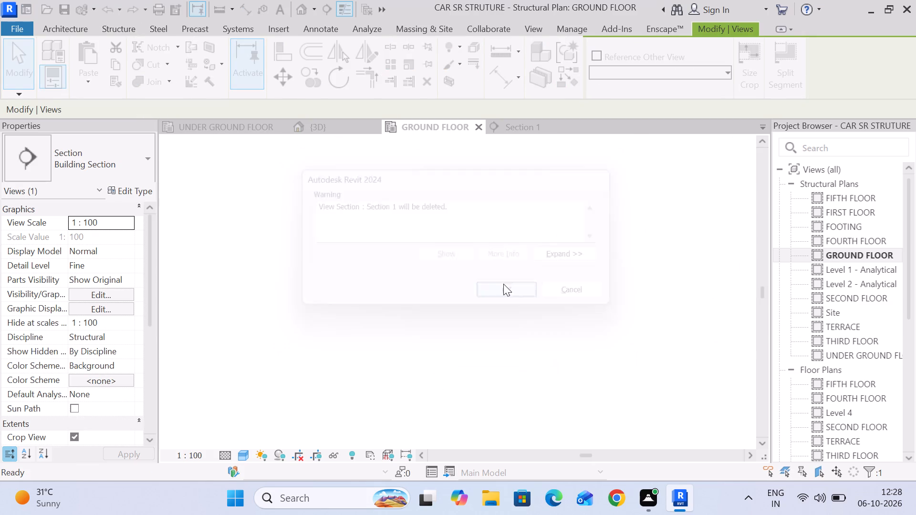
# Examine the ground floor plan's beams and rebar across grids 1 to 11, including the small beams around grids a, b and c.
pyautogui.scroll(-2, 269, 278)
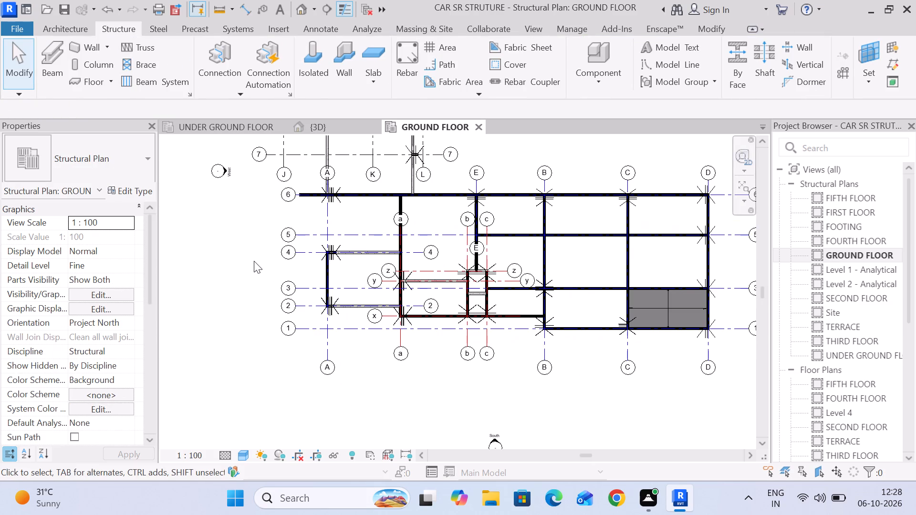
pyautogui.moveTo(270, 215); pyautogui.dragTo(294, 319, button='middle')
pyautogui.scroll(3, 378, 268)
pyautogui.moveTo(378, 270); pyautogui.dragTo(387, 324, button='middle')
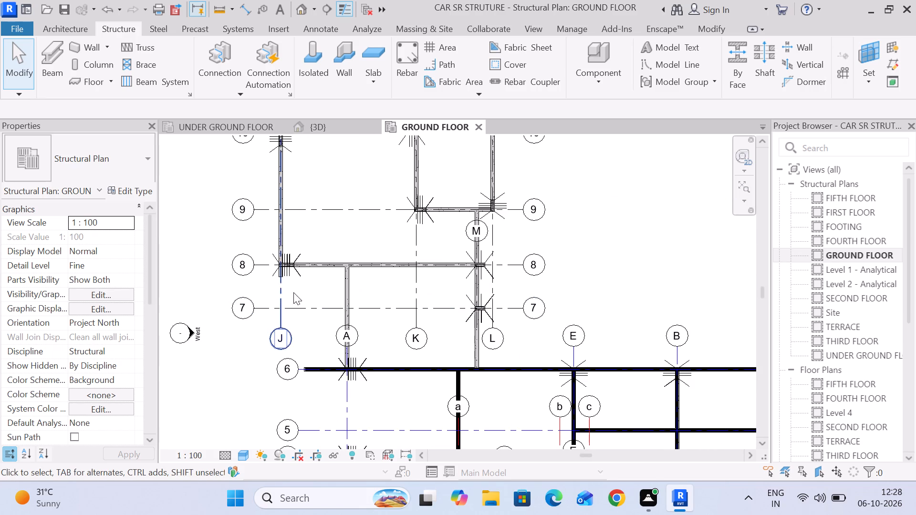
pyautogui.scroll(-4, 501, 291)
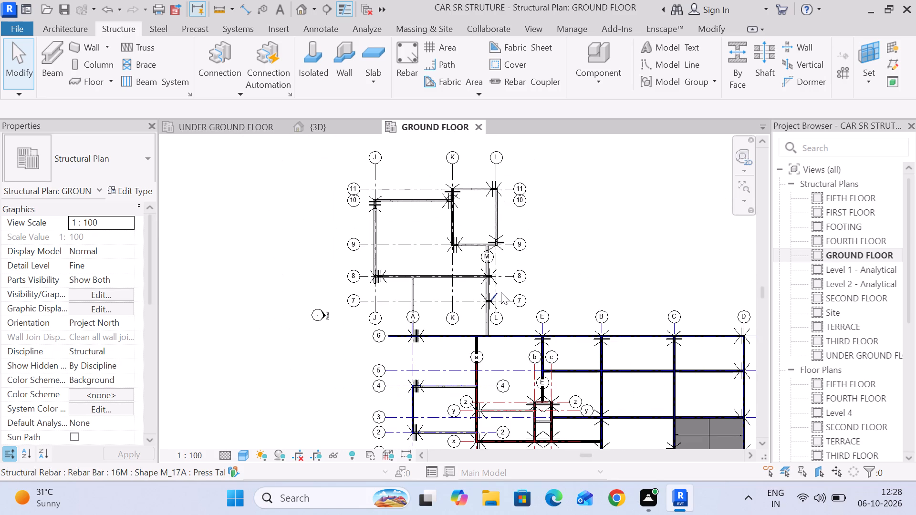
pyautogui.moveTo(586, 294); pyautogui.dragTo(597, 209, button='middle')
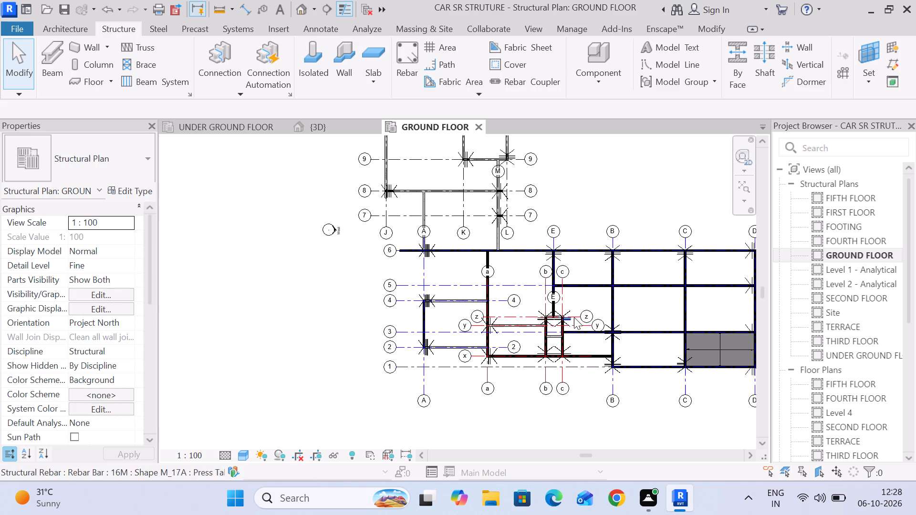
pyautogui.moveTo(570, 227); pyautogui.dragTo(571, 294, button='middle')
pyautogui.moveTo(589, 336); pyautogui.dragTo(589, 252, button='middle')
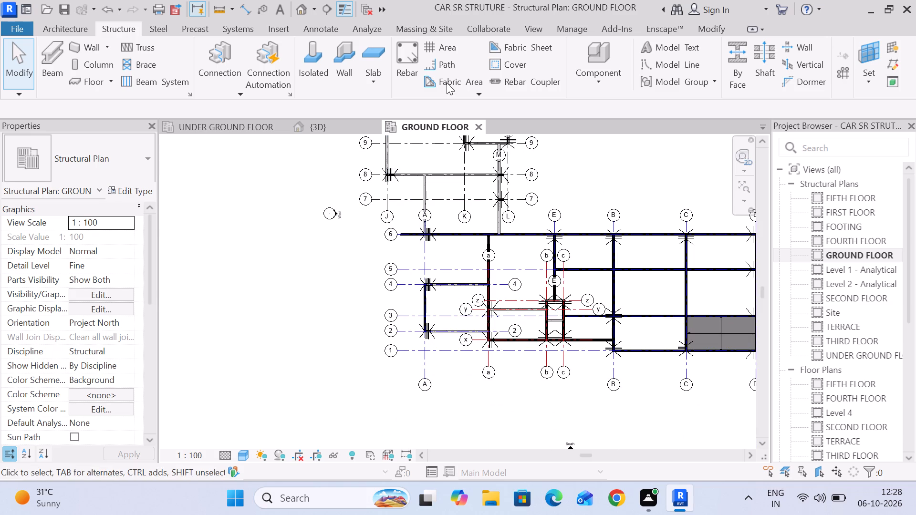
pyautogui.moveTo(453, 239); pyautogui.dragTo(425, 228, button='middle')
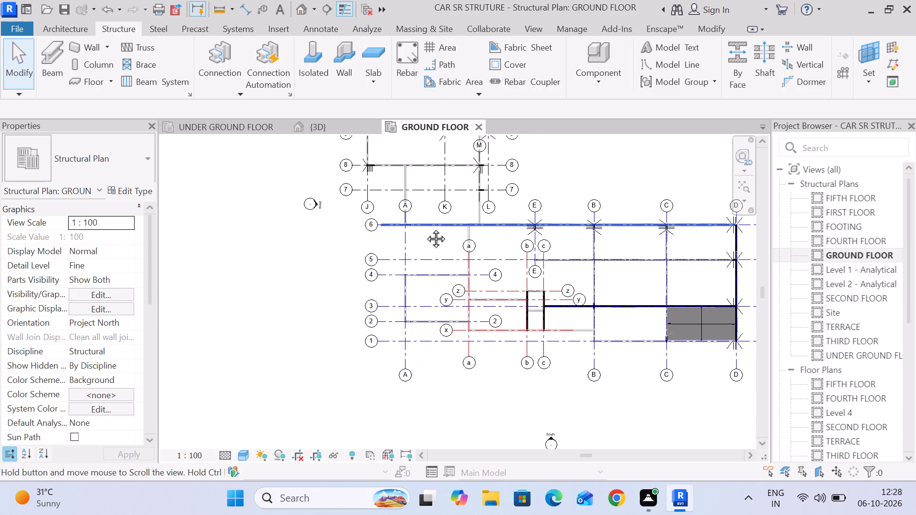
pyautogui.moveTo(425, 228); pyautogui.dragTo(422, 228, button='middle')
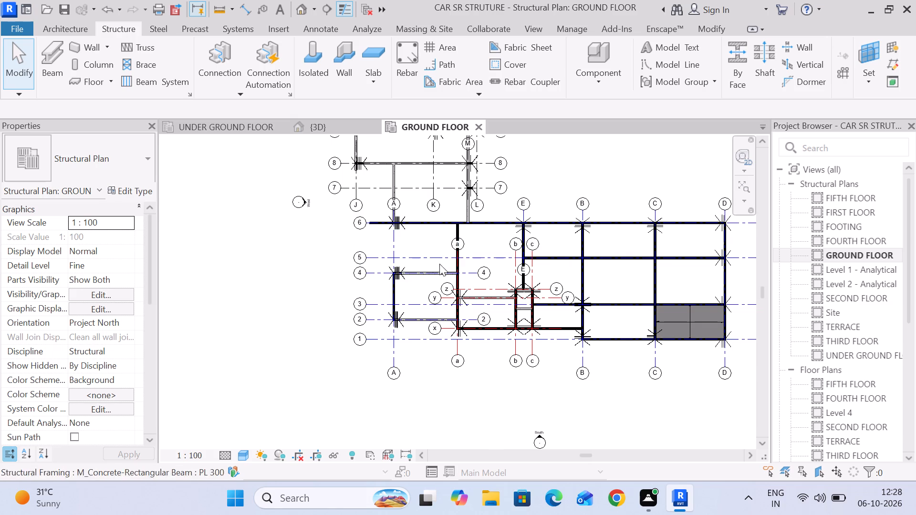
pyautogui.moveTo(441, 260); pyautogui.dragTo(427, 321, button='middle')
pyautogui.scroll(2, 426, 321)
pyautogui.scroll(1, 482, 326)
pyautogui.moveTo(482, 326); pyautogui.dragTo(481, 318, button='middle')
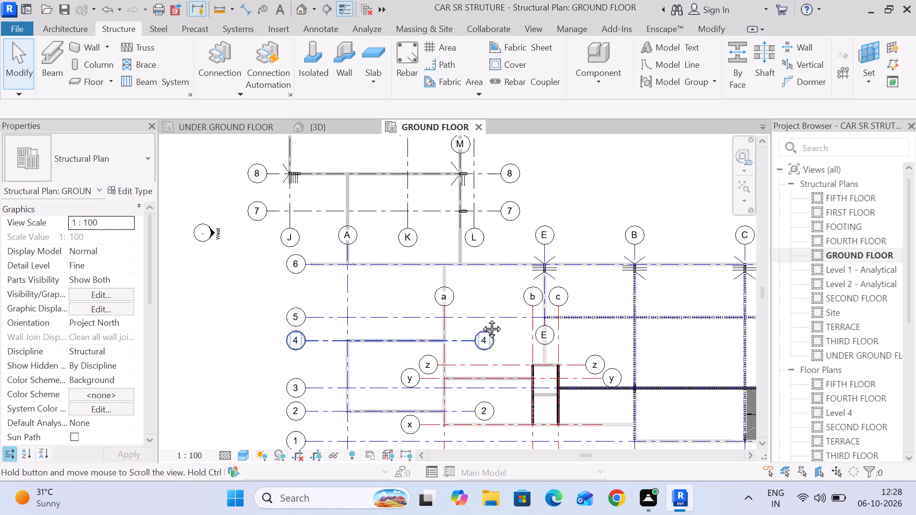
pyautogui.moveTo(481, 318); pyautogui.dragTo(458, 286, button='middle')
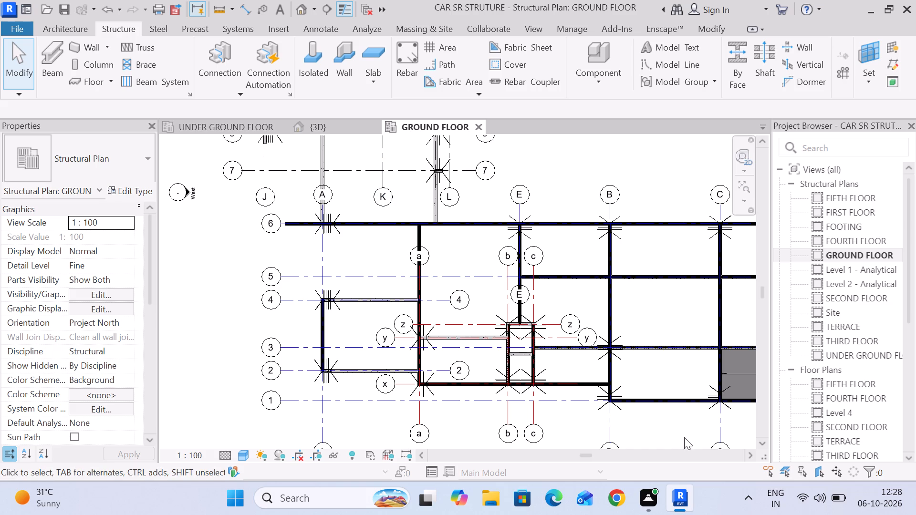
pyautogui.scroll(5, 528, 350)
pyautogui.scroll(5, 511, 385)
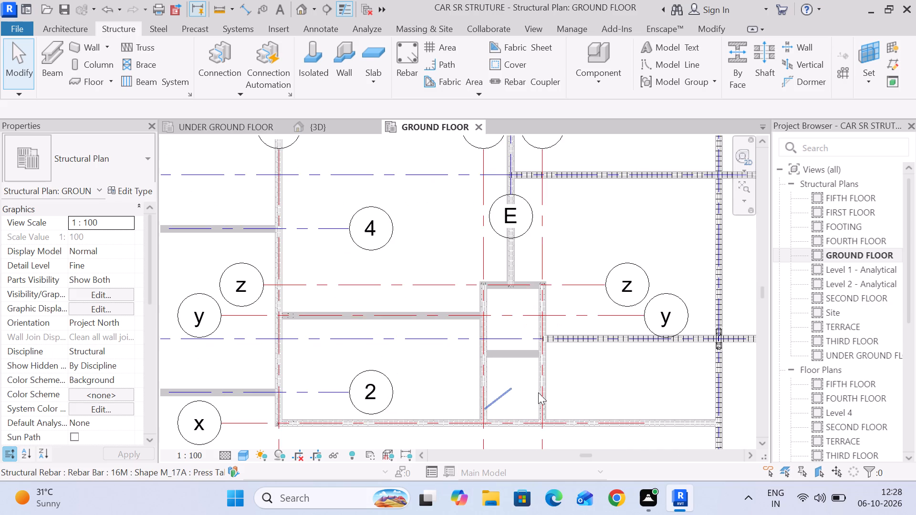
pyautogui.scroll(5, 552, 388)
pyautogui.scroll(-6, 603, 391)
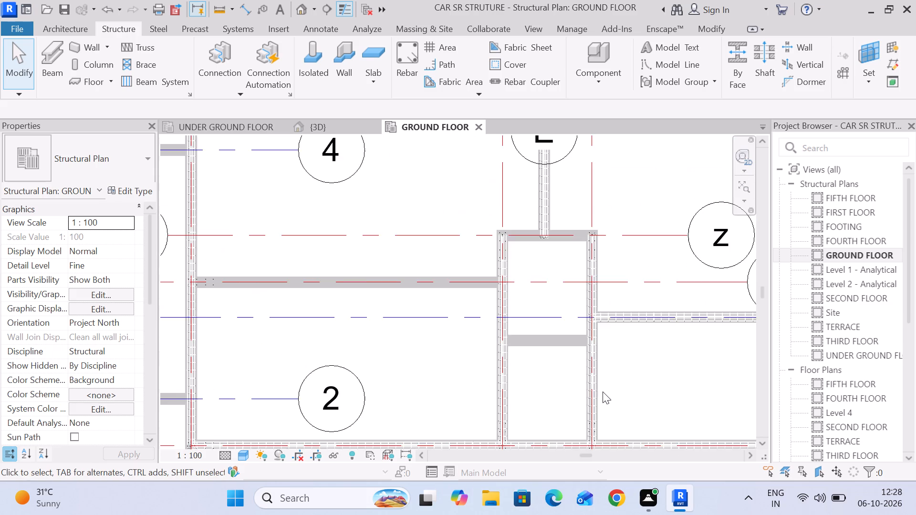
pyautogui.scroll(-4, 603, 391)
pyautogui.moveTo(601, 391); pyautogui.dragTo(549, 310, button='middle')
pyautogui.scroll(-6, 538, 317)
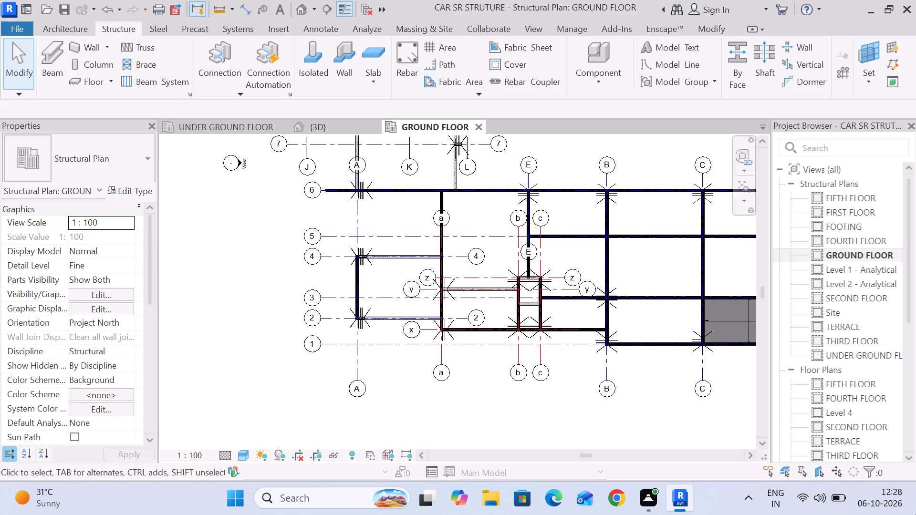
pyautogui.moveTo(589, 346); pyautogui.dragTo(439, 227, button='middle')
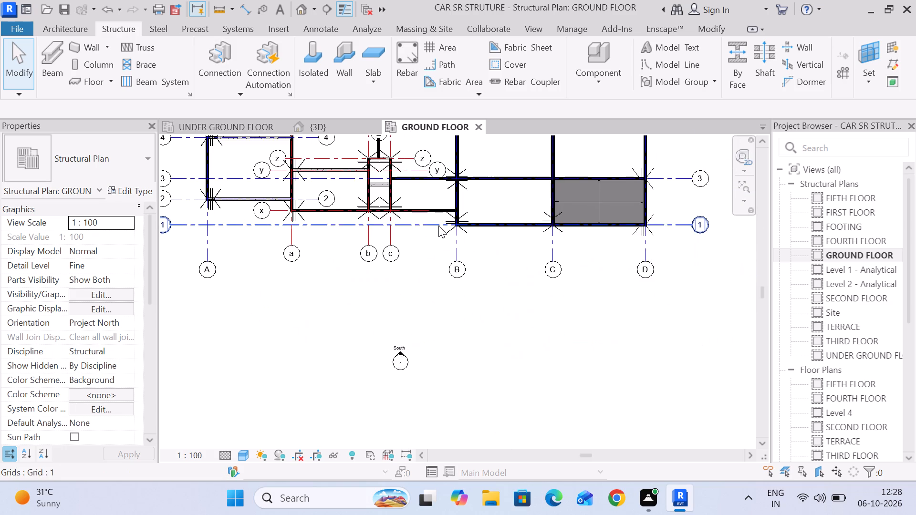
pyautogui.scroll(-3, 438, 226)
pyautogui.moveTo(443, 239); pyautogui.dragTo(446, 273, button='middle')
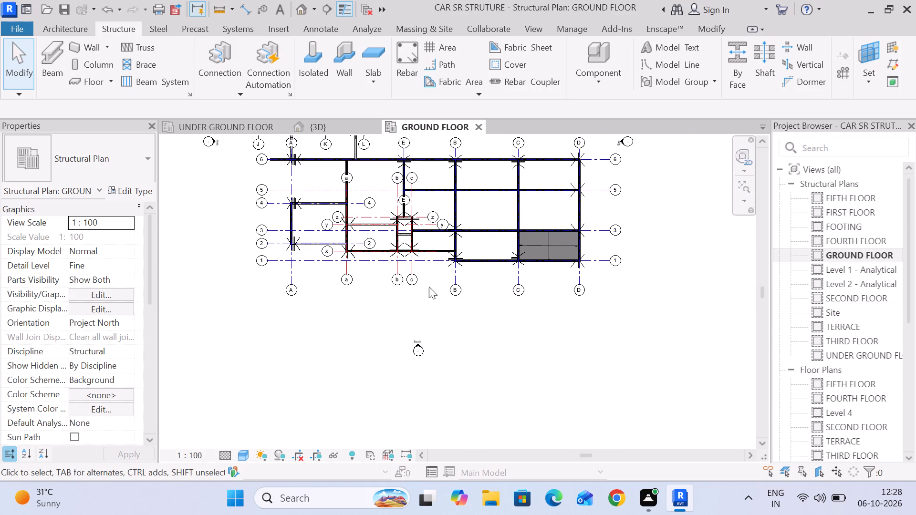
pyautogui.moveTo(429, 287); pyautogui.dragTo(435, 340, button='middle')
pyautogui.moveTo(277, 244); pyautogui.dragTo(286, 320, button='middle')
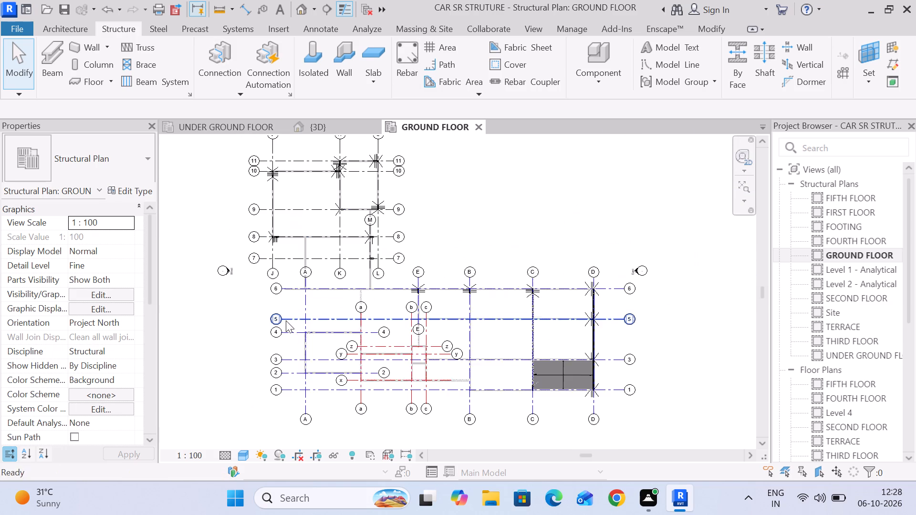
pyautogui.scroll(5, 296, 247)
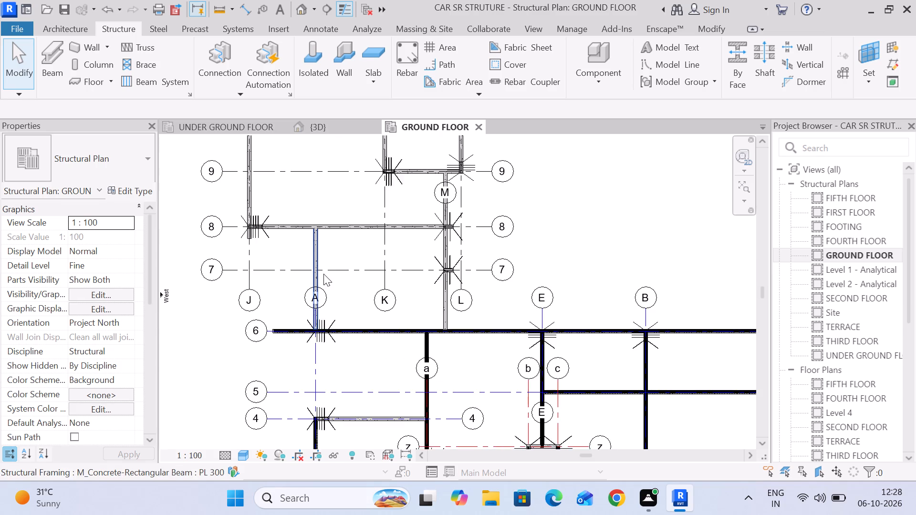
pyautogui.scroll(1, 323, 274)
pyautogui.scroll(-9, 331, 249)
pyautogui.scroll(5, 410, 347)
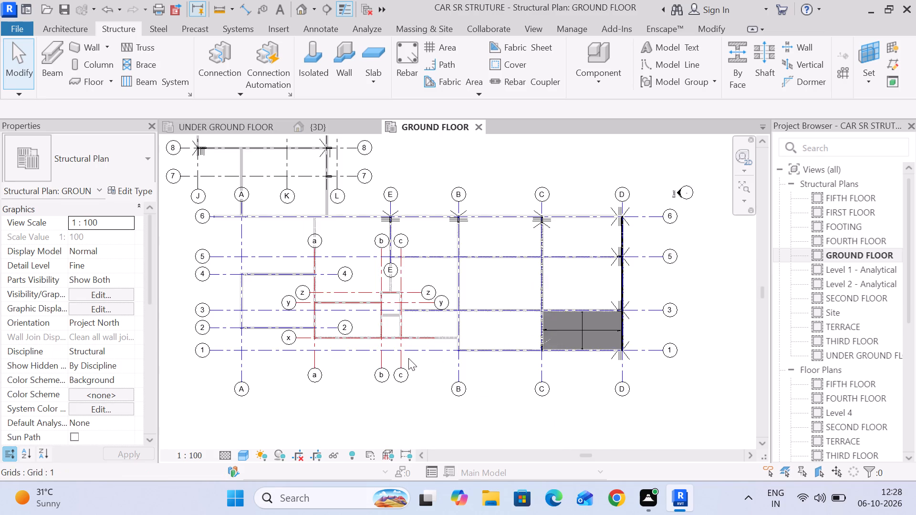
pyautogui.scroll(5, 406, 358)
pyautogui.moveTo(408, 356); pyautogui.dragTo(493, 309, button='middle')
pyautogui.scroll(-4, 494, 307)
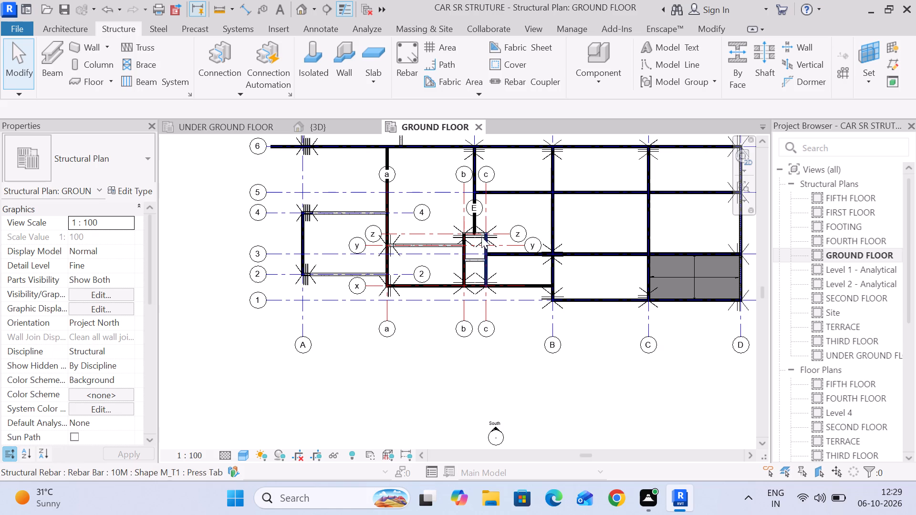
pyautogui.scroll(1, 519, 291)
pyautogui.moveTo(519, 291); pyautogui.dragTo(517, 287, button='middle')
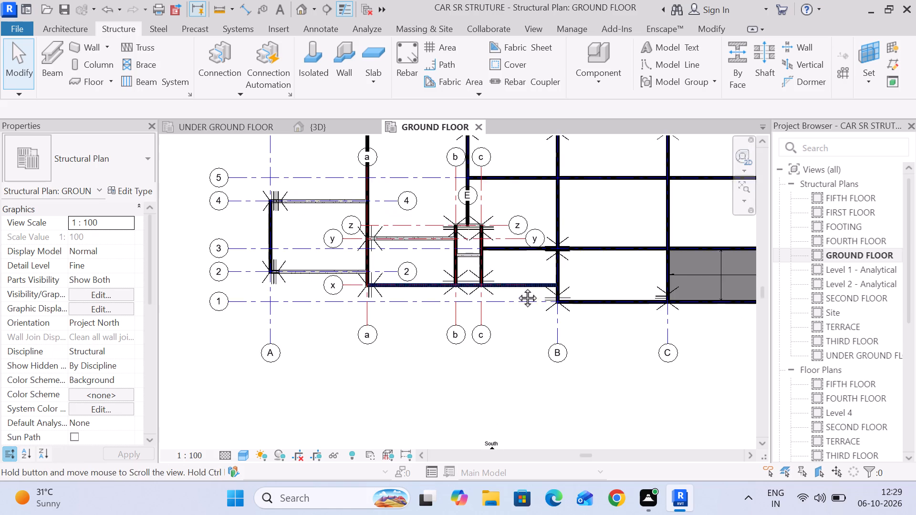
pyautogui.moveTo(517, 287); pyautogui.dragTo(507, 272, button='middle')
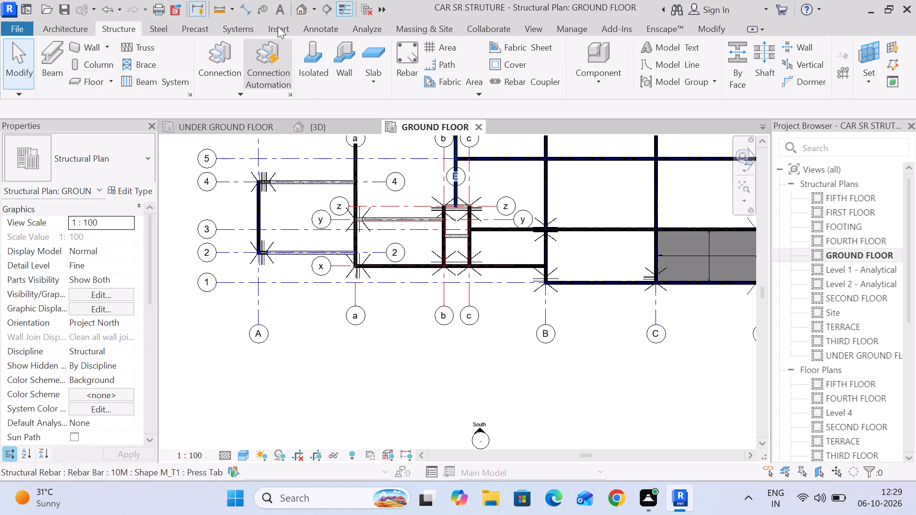
# Create a building section between grids a and b, running from above grid z to below grid 1 and facing grid b.
pyautogui.click(322, 10)
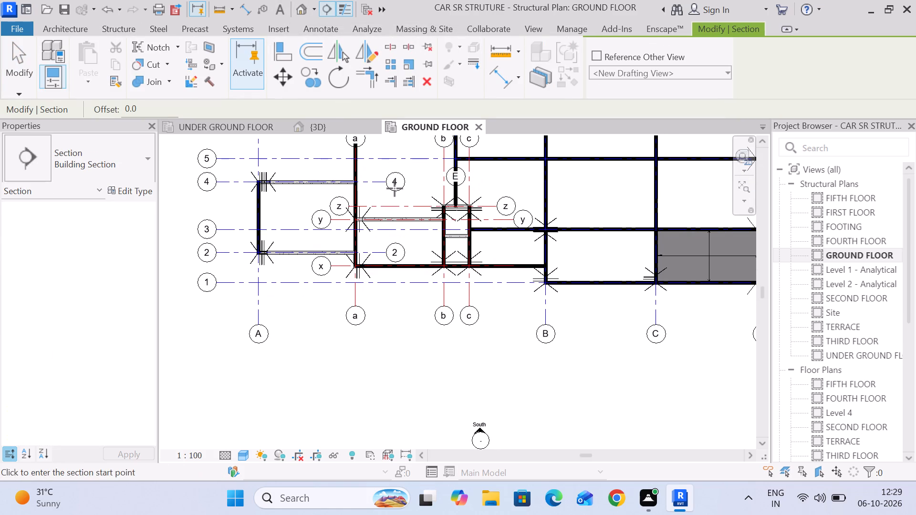
pyautogui.scroll(-3, 395, 191)
pyautogui.scroll(5, 433, 253)
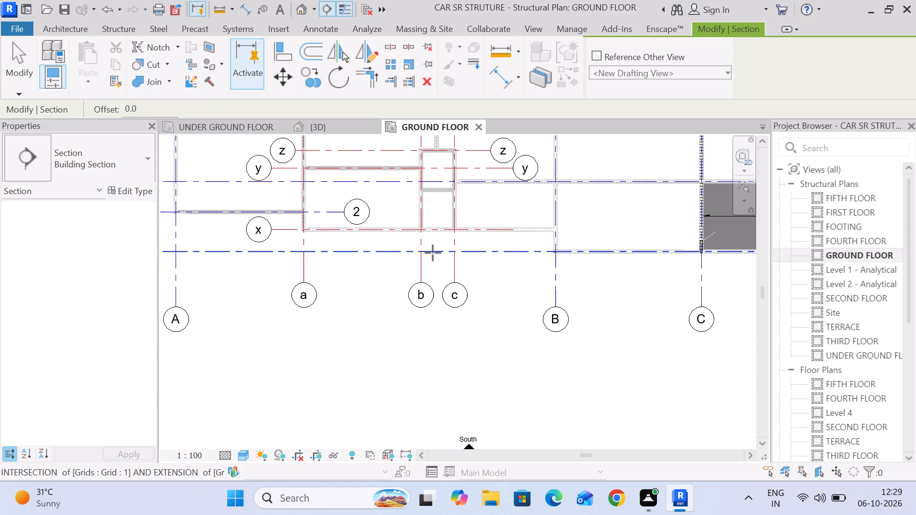
pyautogui.moveTo(379, 271); pyautogui.dragTo(422, 311, button='middle')
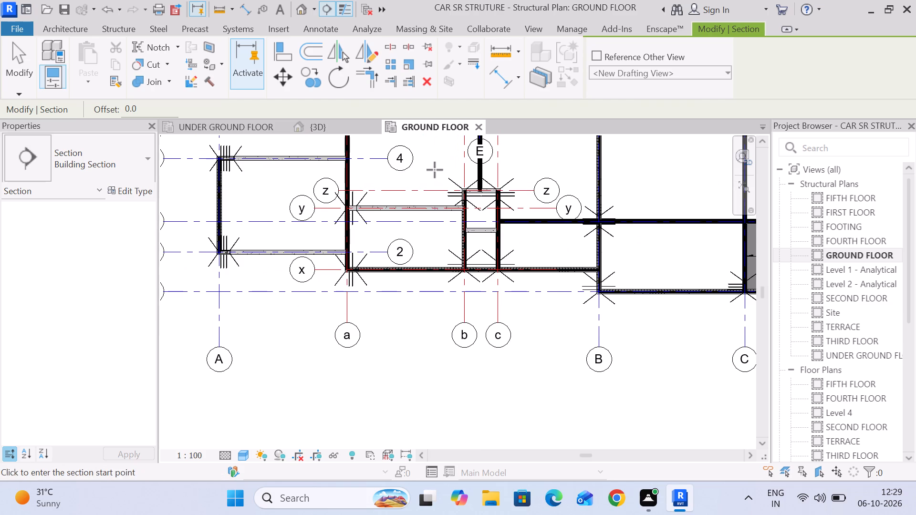
pyautogui.click(427, 166)
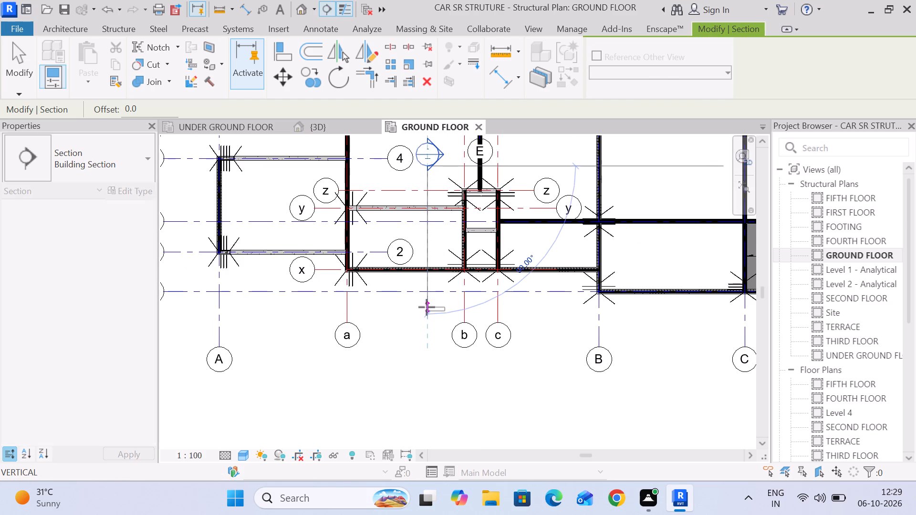
pyautogui.click(427, 307)
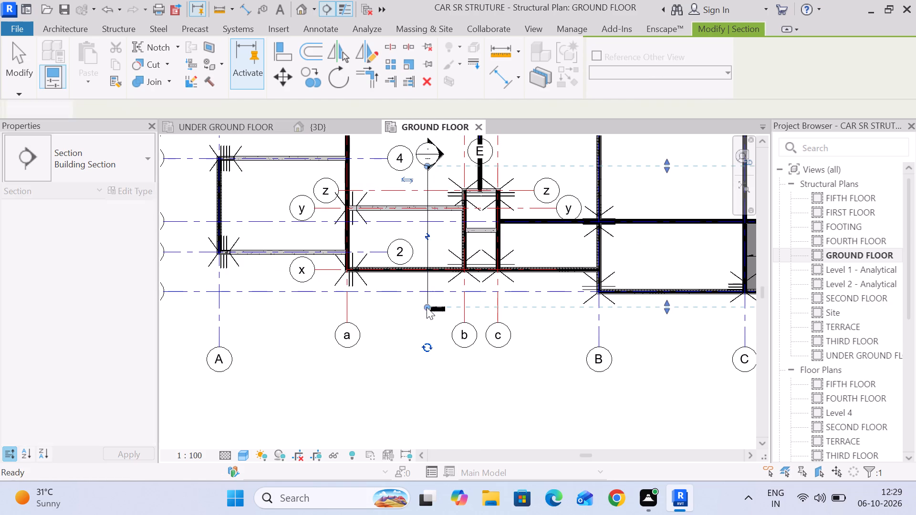
pyautogui.click(20, 83)
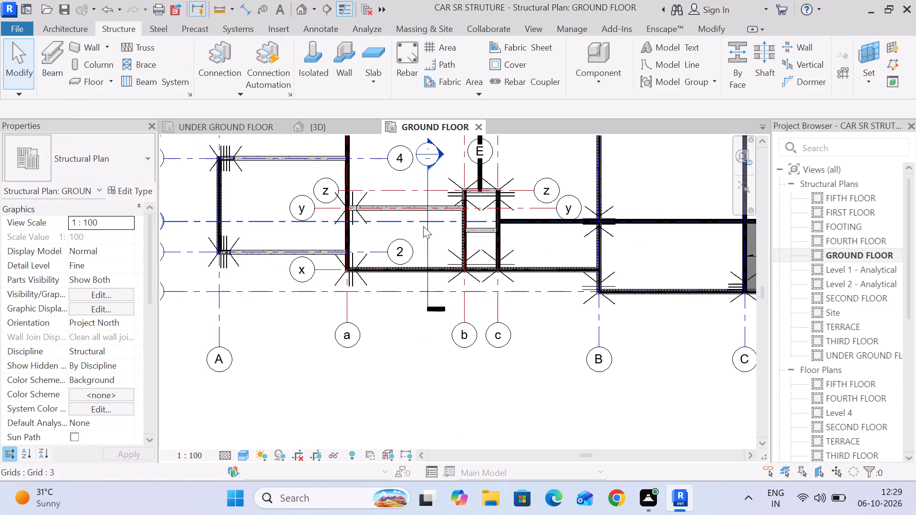
# Shorten the new section's view depth so its far boundary lies near the grid b beam.
pyautogui.click(426, 237)
pyautogui.scroll(-5, 653, 232)
pyautogui.moveTo(653, 234); pyautogui.dragTo(431, 234, button='middle')
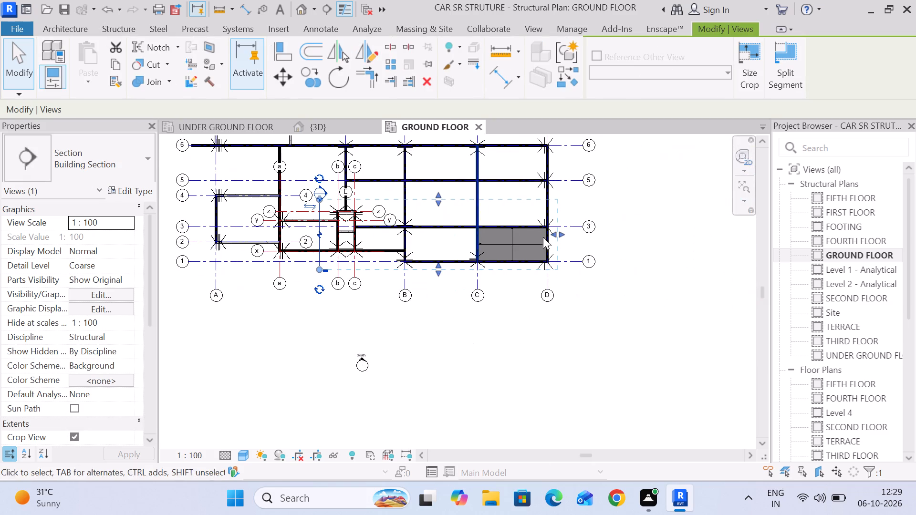
pyautogui.moveTo(559, 234); pyautogui.dragTo(334, 237)
pyautogui.scroll(7, 334, 236)
pyautogui.moveTo(381, 256); pyautogui.dragTo(472, 280, button='middle')
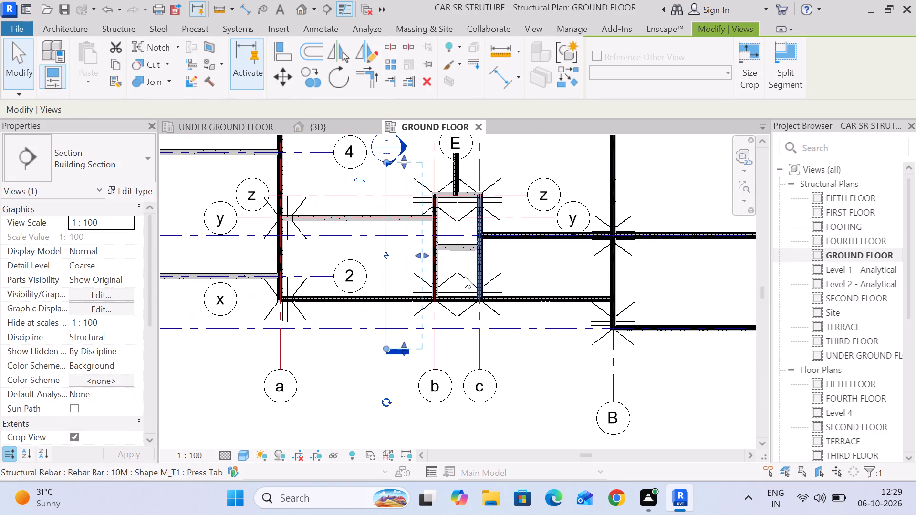
pyautogui.moveTo(421, 256); pyautogui.dragTo(440, 256)
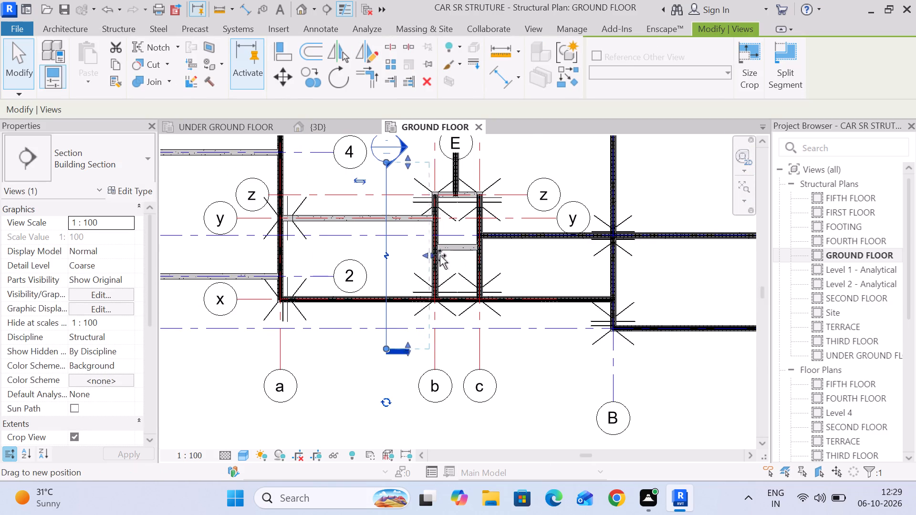
# Extend the section's view depth so its far boundary lies between grids b and c.
pyautogui.moveTo(440, 256); pyautogui.dragTo(448, 256)
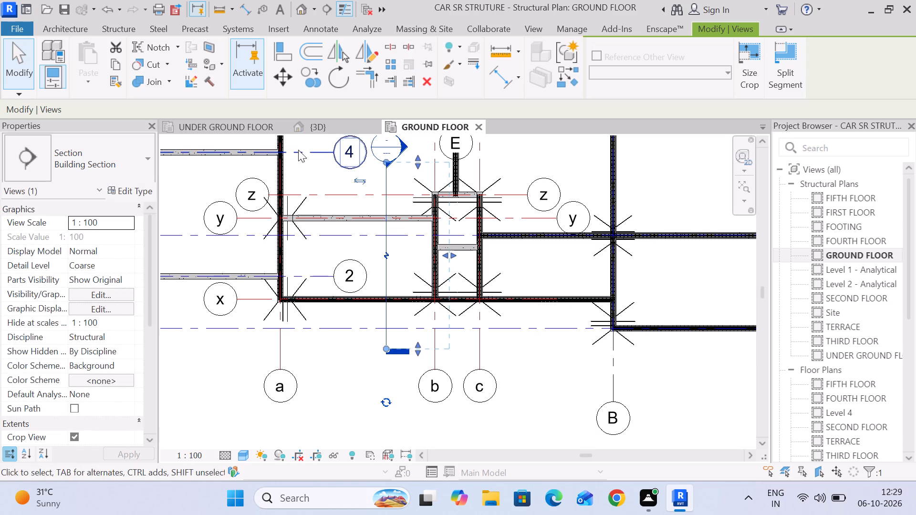
# Open the section's view and enlarge its crop region below the footings, up past the fourth floor and sideways beyond grids 6 and 1.
pyautogui.rightClick(528, 262)
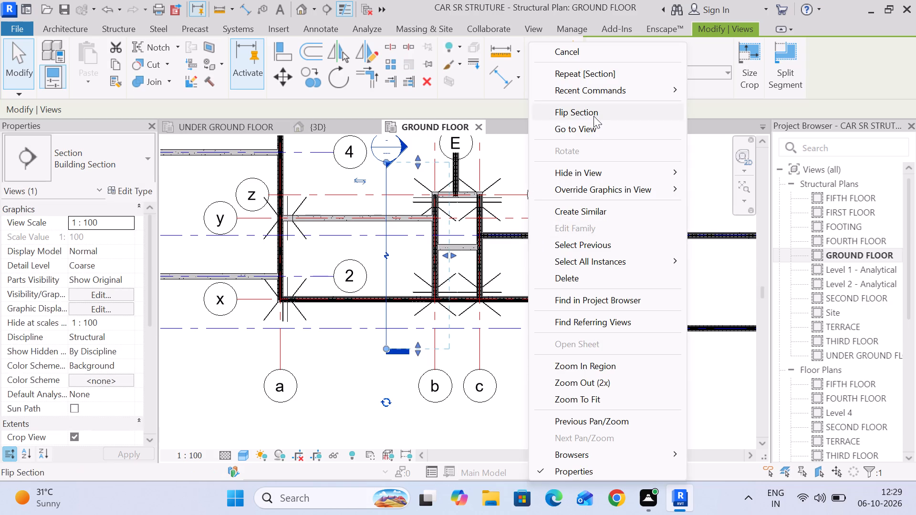
pyautogui.click(593, 127)
pyautogui.scroll(-5, 448, 350)
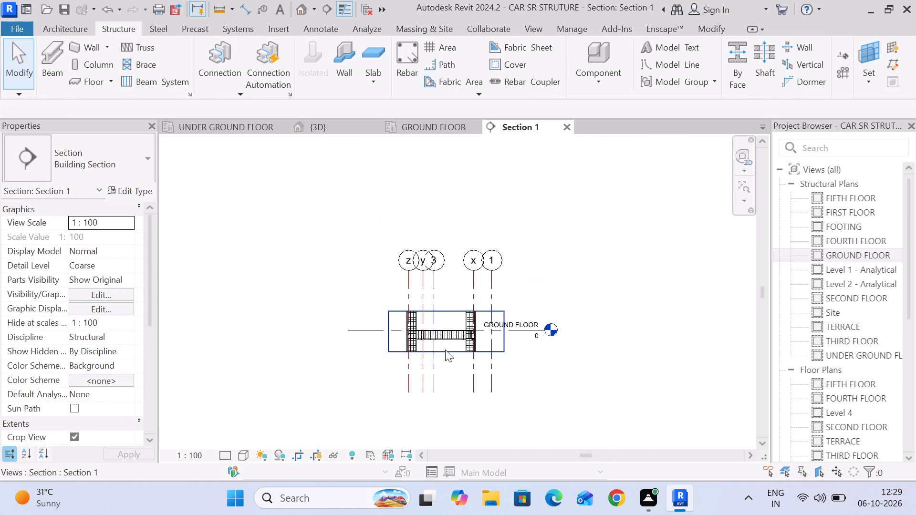
pyautogui.moveTo(445, 350); pyautogui.dragTo(424, 212, button='middle')
pyautogui.scroll(-5, 424, 217)
pyautogui.click(421, 218)
pyautogui.moveTo(423, 217); pyautogui.dragTo(445, 324)
pyautogui.moveTo(453, 258); pyautogui.dragTo(531, 257)
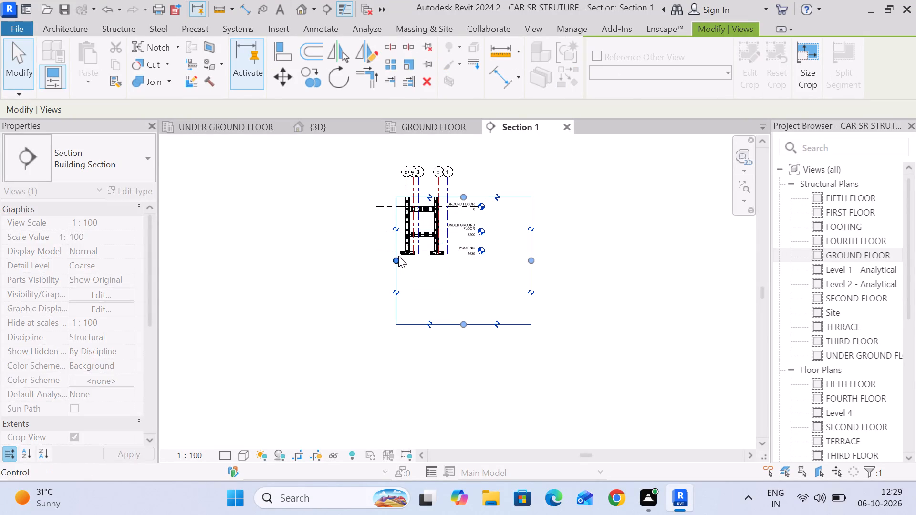
pyautogui.moveTo(394, 259); pyautogui.dragTo(353, 249)
pyautogui.moveTo(394, 246); pyautogui.dragTo(436, 363, button='middle')
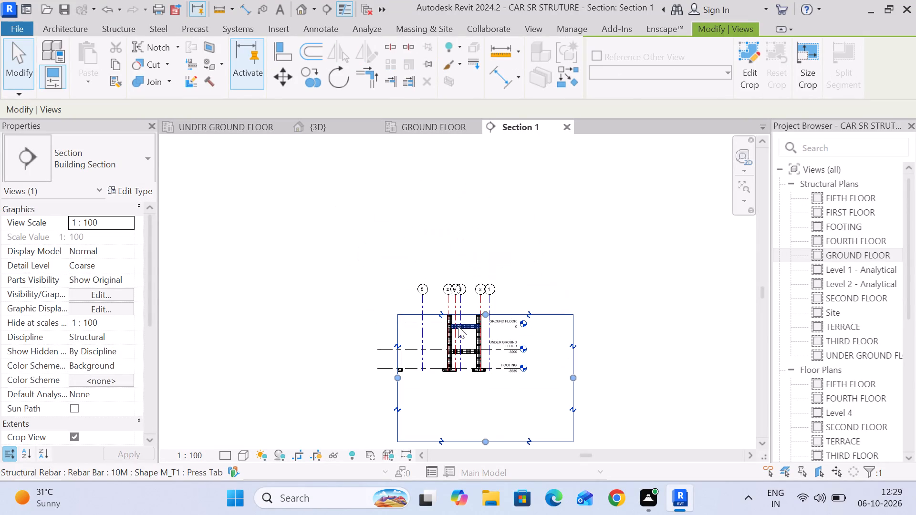
pyautogui.moveTo(483, 312); pyautogui.dragTo(490, 207)
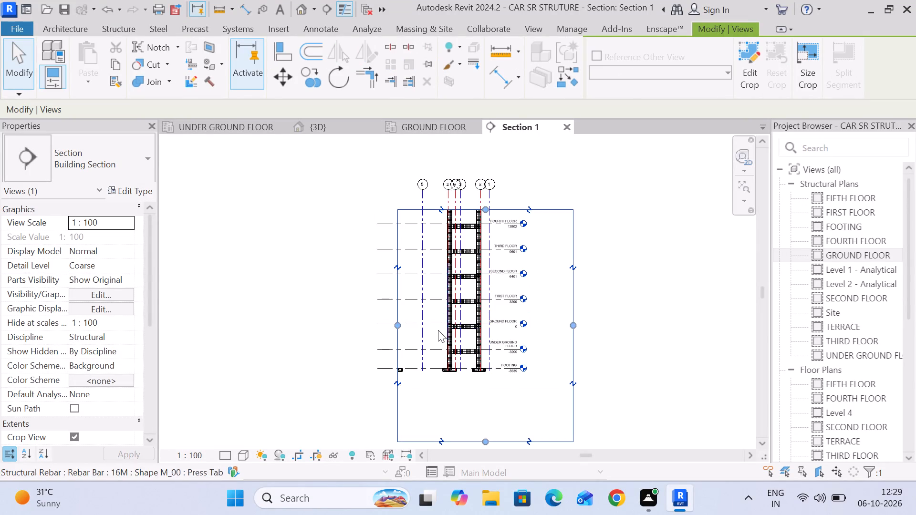
pyautogui.scroll(-4, 422, 318)
pyautogui.moveTo(422, 318); pyautogui.dragTo(439, 361, button='middle')
pyautogui.moveTo(425, 363); pyautogui.dragTo(376, 364)
# Set the section view's detail level to Fine.
pyautogui.scroll(6, 422, 339)
pyautogui.moveTo(438, 375); pyautogui.dragTo(444, 225, button='middle')
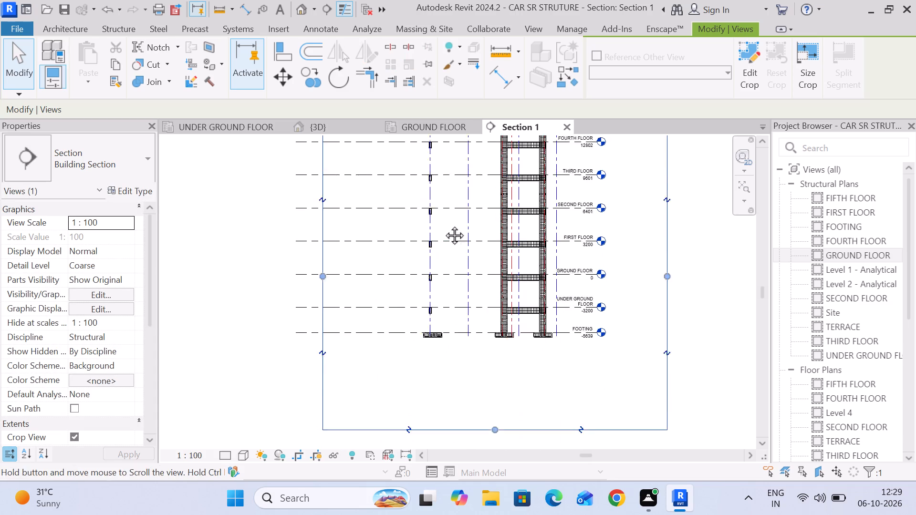
pyautogui.moveTo(444, 225); pyautogui.dragTo(444, 224, button='middle')
pyautogui.scroll(6, 427, 304)
pyautogui.scroll(5, 439, 247)
pyautogui.scroll(-6, 439, 247)
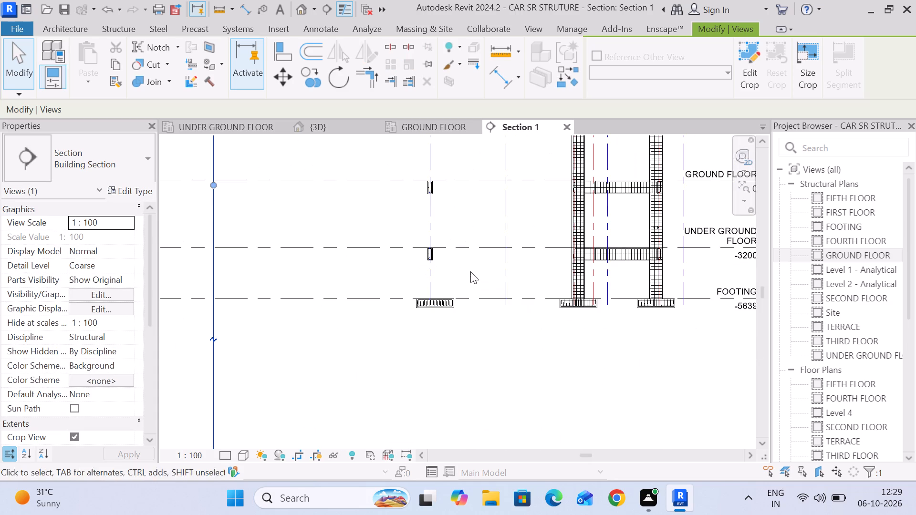
pyautogui.moveTo(471, 271); pyautogui.dragTo(336, 284, button='middle')
pyautogui.scroll(12, 530, 271)
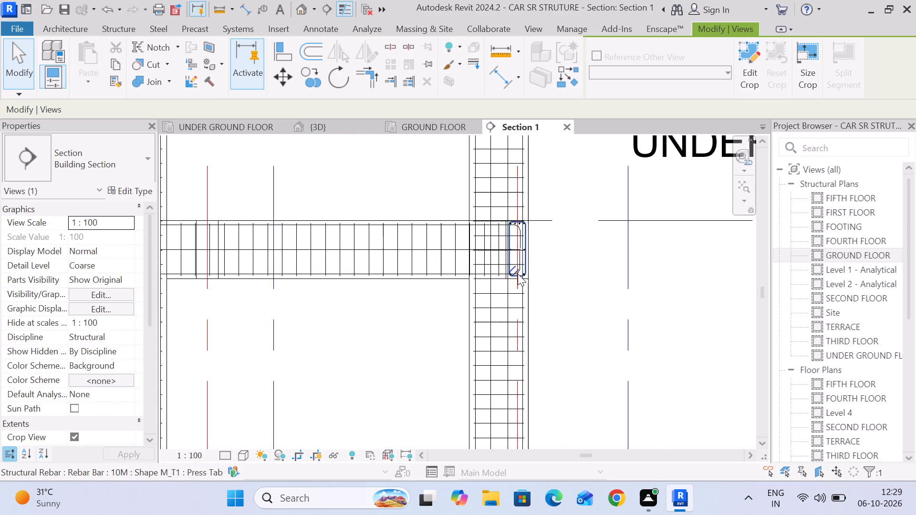
pyautogui.click(221, 454)
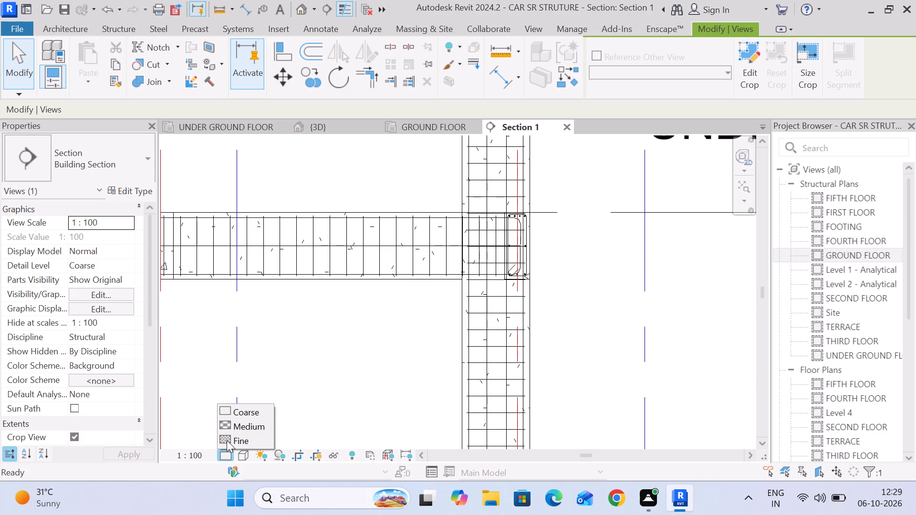
pyautogui.click(227, 440)
# Examine the beam-column joint rebar in the section and compare it with the beams around the section line in the ground floor plan.
pyautogui.moveTo(250, 324); pyautogui.dragTo(575, 335, button='middle')
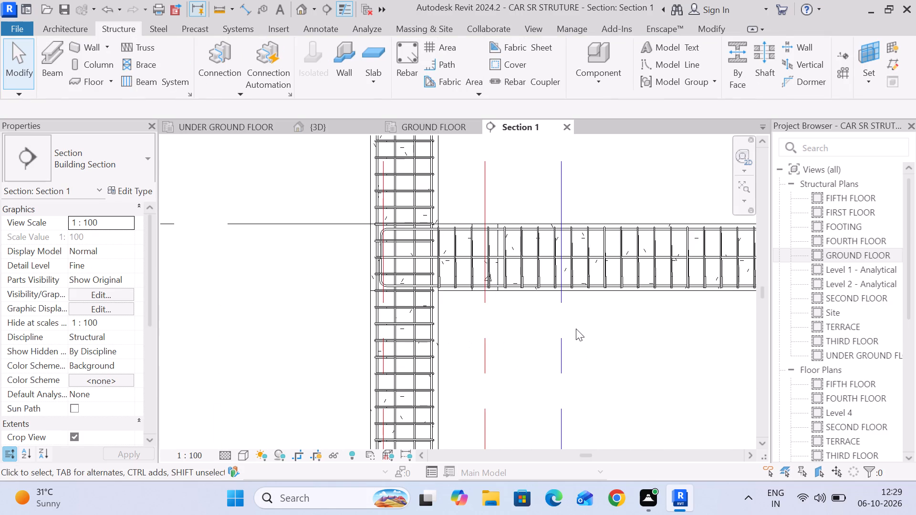
pyautogui.scroll(6, 356, 285)
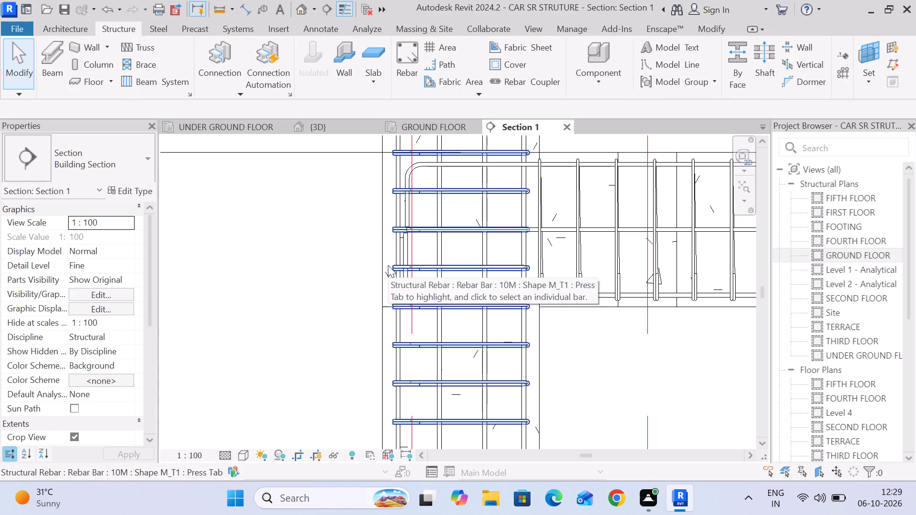
pyautogui.scroll(-19, 388, 265)
pyautogui.scroll(-5, 388, 265)
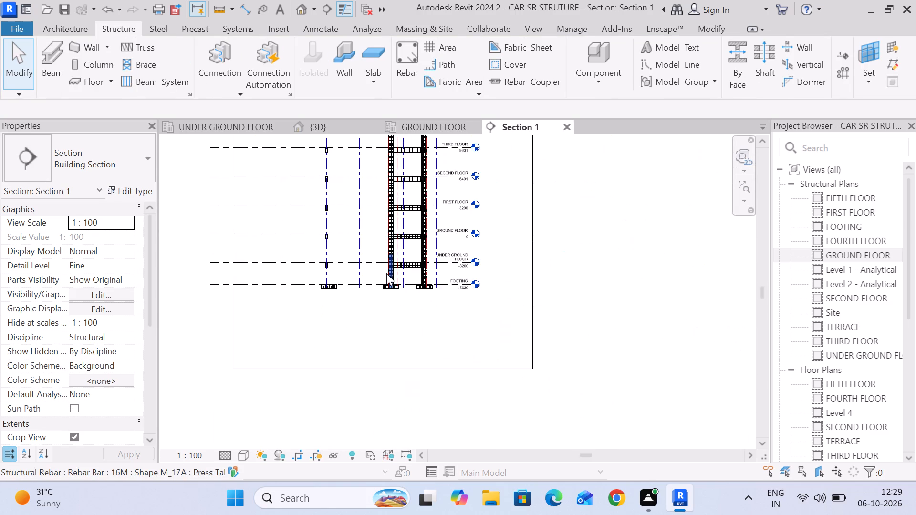
pyautogui.scroll(-5, 432, 227)
pyautogui.click(426, 126)
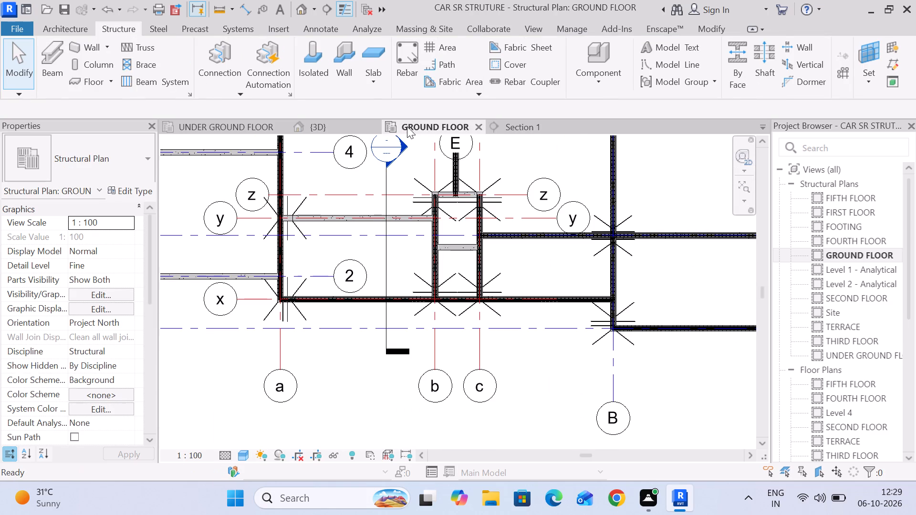
pyautogui.scroll(-3, 388, 245)
pyautogui.moveTo(386, 248); pyautogui.dragTo(362, 217, button='middle')
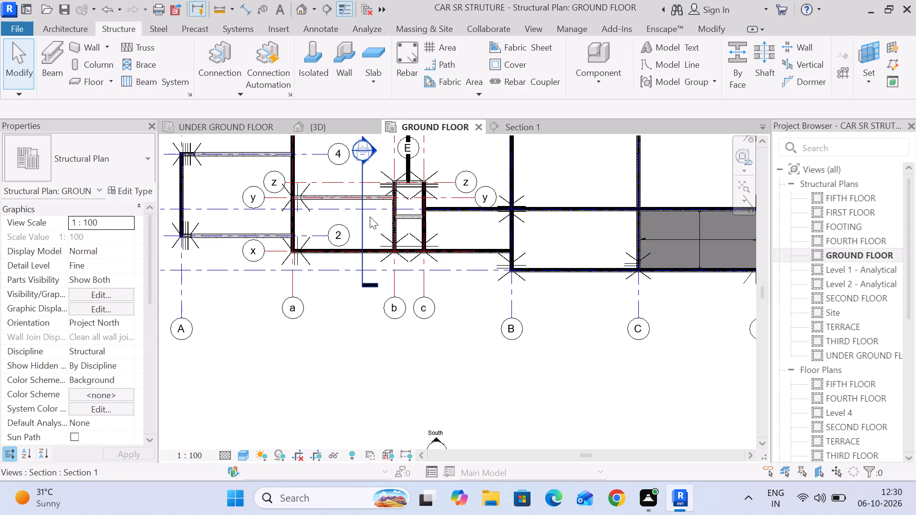
# Compare the section line's position in the under ground and ground floor plans with the beams at each level in the section view.
pyautogui.click(225, 126)
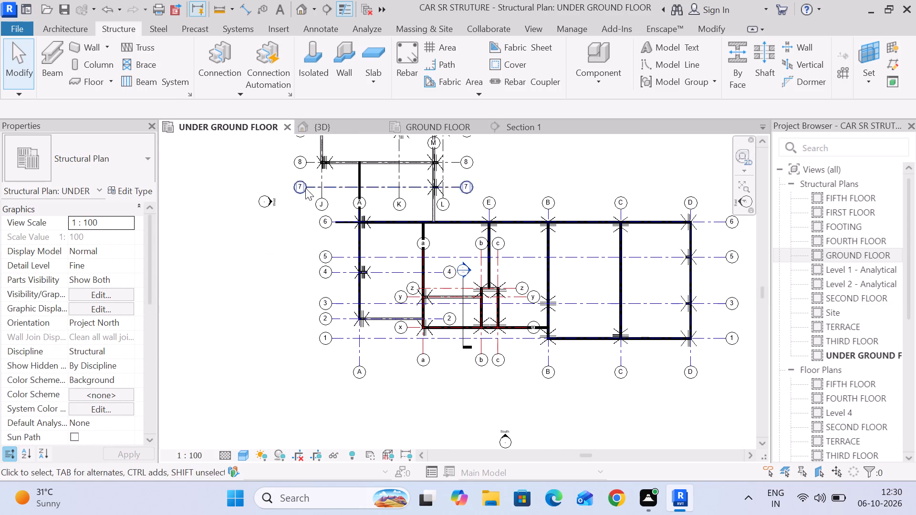
pyautogui.moveTo(460, 302); pyautogui.dragTo(361, 183, button='middle')
pyautogui.click(364, 190)
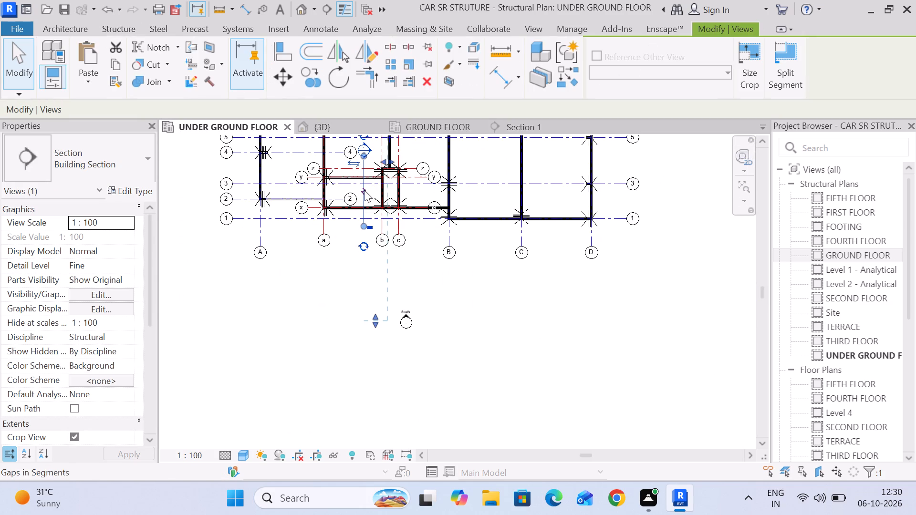
pyautogui.rightClick(391, 289)
pyautogui.click(447, 129)
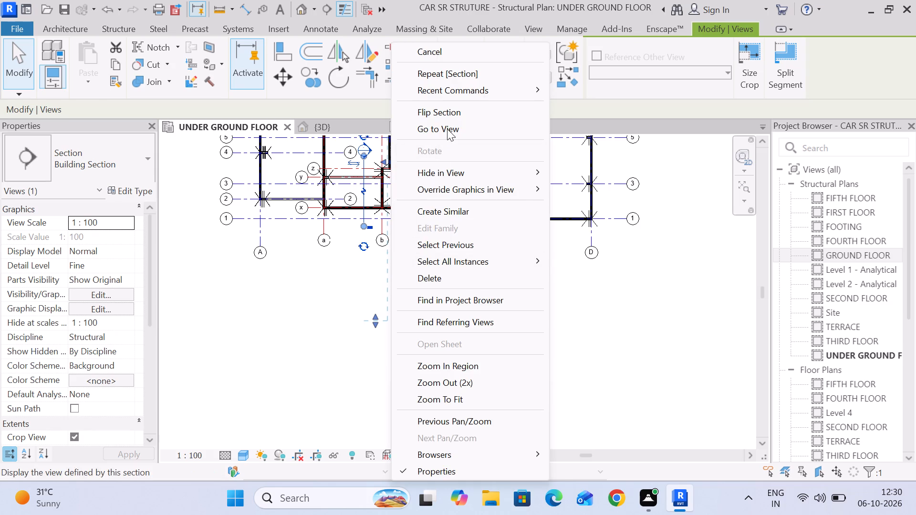
pyautogui.scroll(4, 383, 244)
pyautogui.moveTo(421, 221); pyautogui.dragTo(415, 304, button='middle')
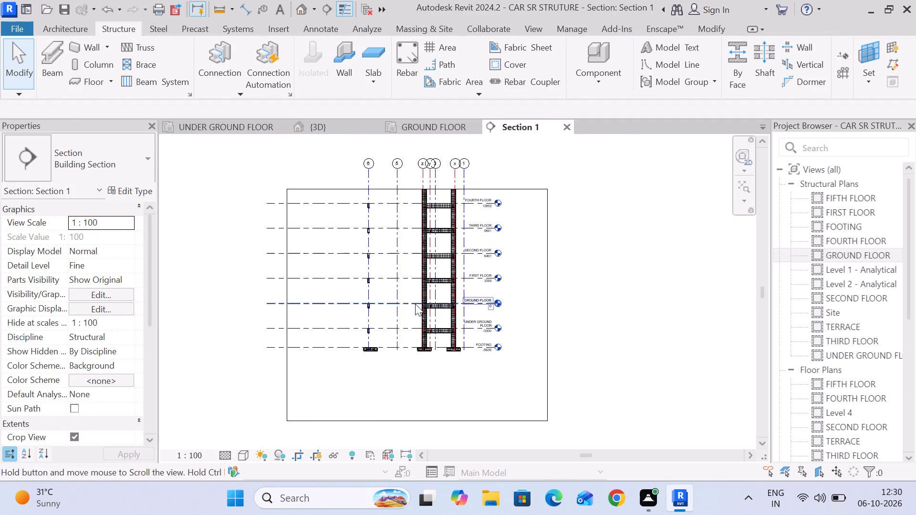
pyautogui.moveTo(415, 304); pyautogui.dragTo(416, 303, button='middle')
pyautogui.scroll(3, 444, 299)
pyautogui.scroll(-4, 446, 291)
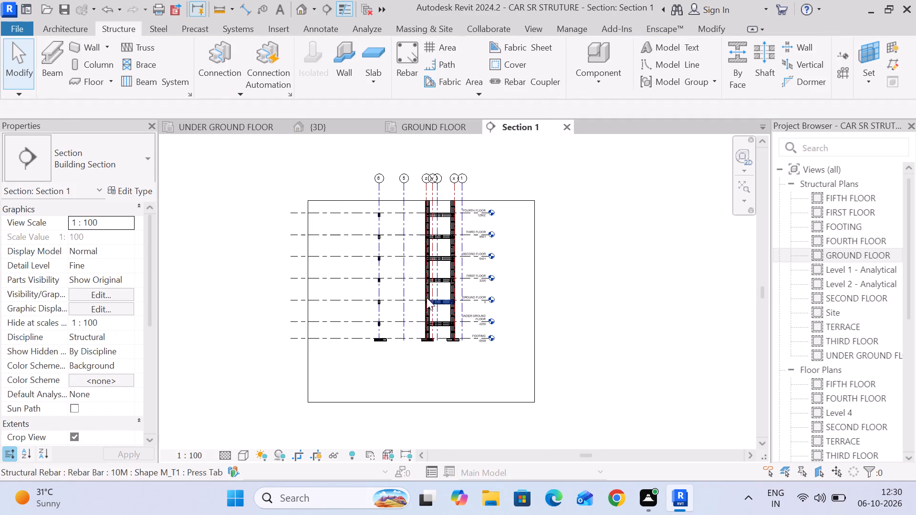
pyautogui.scroll(8, 392, 309)
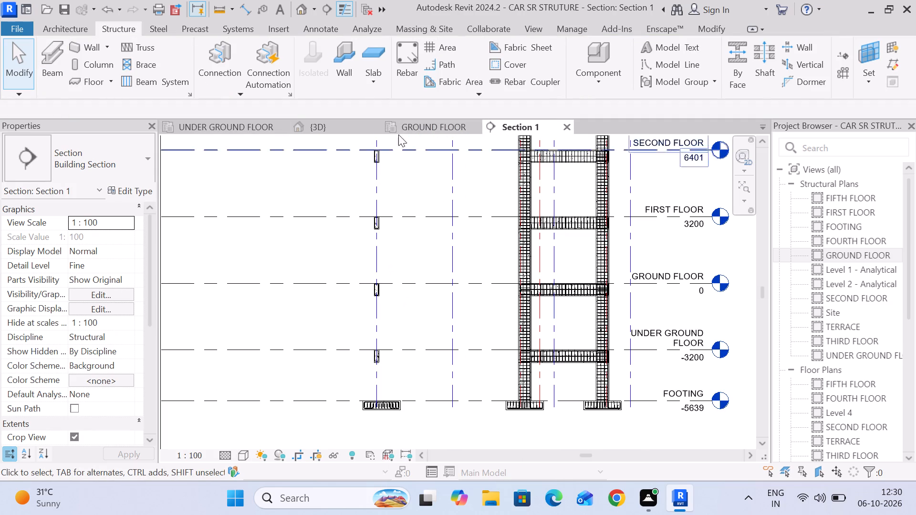
pyautogui.moveTo(411, 224); pyautogui.dragTo(444, 273, button='middle')
pyautogui.scroll(-5, 452, 265)
pyautogui.moveTo(448, 265); pyautogui.dragTo(380, 181, button='middle')
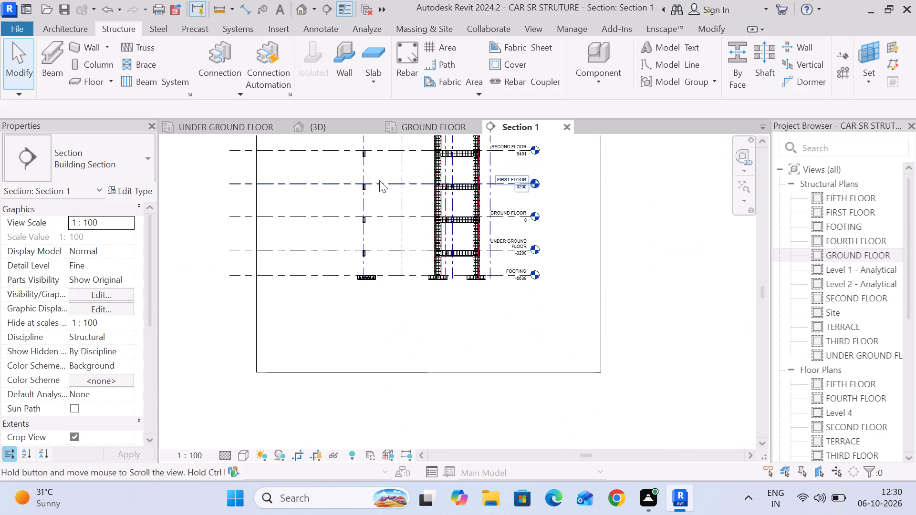
pyautogui.click(433, 124)
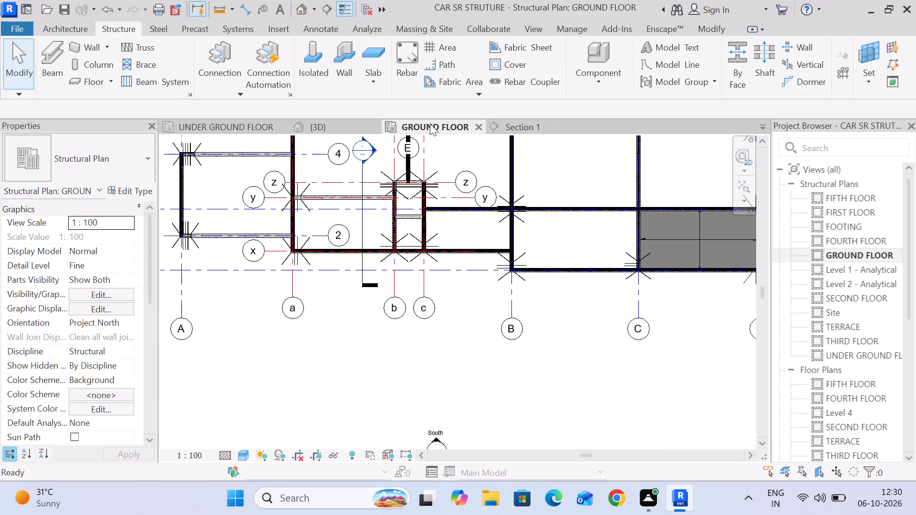
pyautogui.click(229, 128)
pyautogui.click(510, 131)
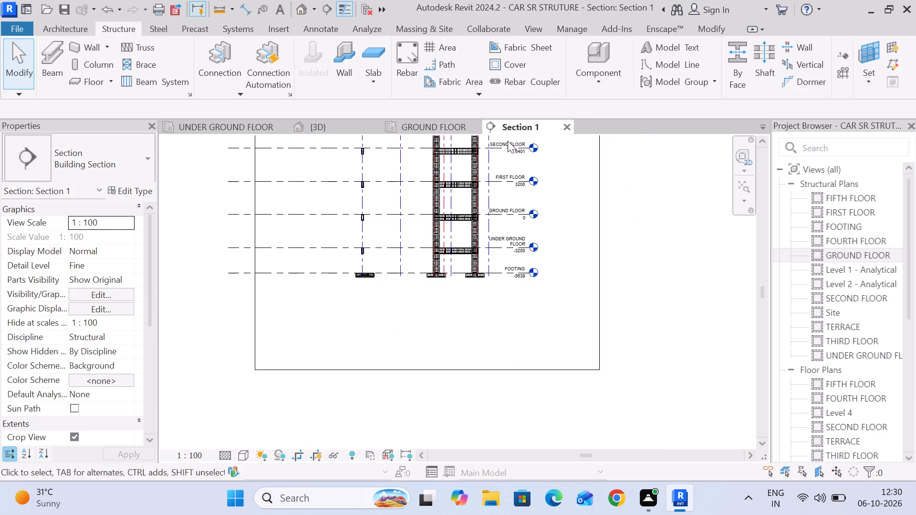
# Examine the ground and under ground floor beam rebar at the grid z and x column joints and at grid 6 in the section.
pyautogui.scroll(3, 391, 276)
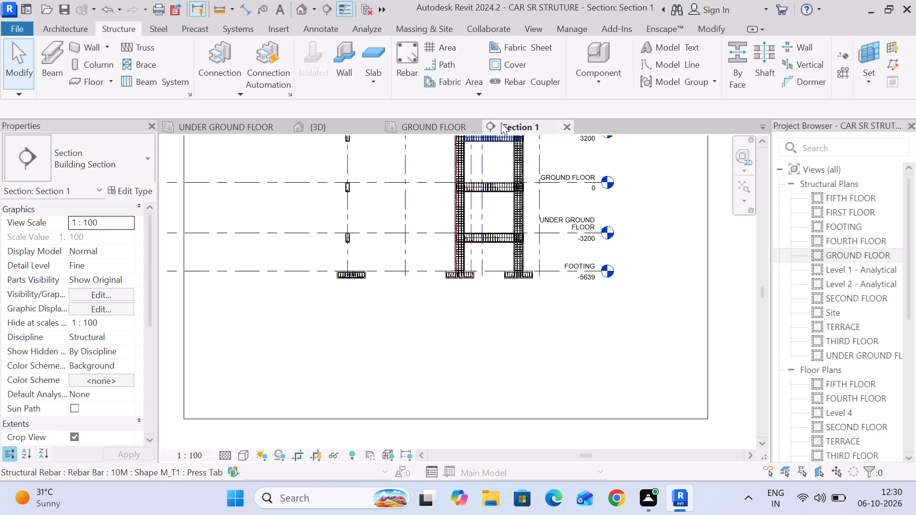
pyautogui.moveTo(526, 222); pyautogui.dragTo(492, 296, button='middle')
pyautogui.scroll(19, 494, 282)
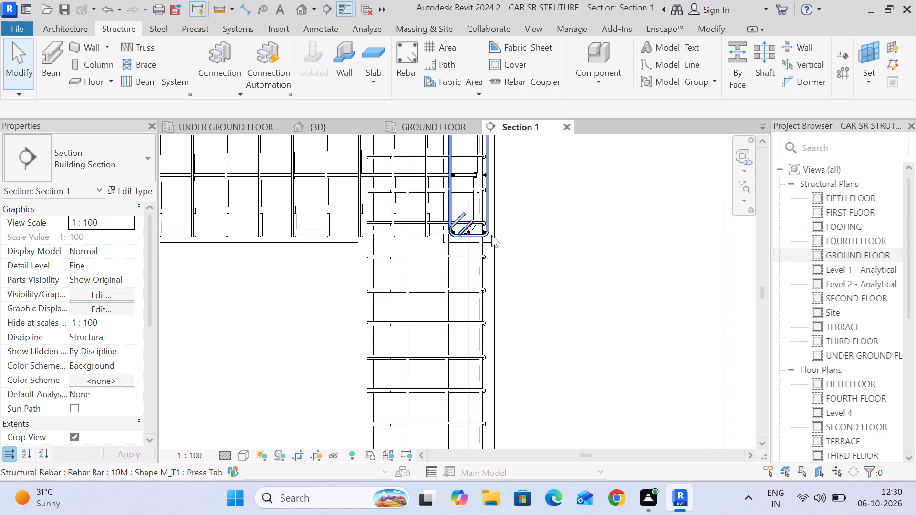
pyautogui.moveTo(519, 227); pyautogui.dragTo(504, 336, button='middle')
pyautogui.scroll(-5, 551, 379)
pyautogui.moveTo(548, 375); pyautogui.dragTo(608, 273, button='middle')
pyautogui.scroll(-6, 383, 258)
pyautogui.moveTo(382, 269); pyautogui.dragTo(512, 234, button='middle')
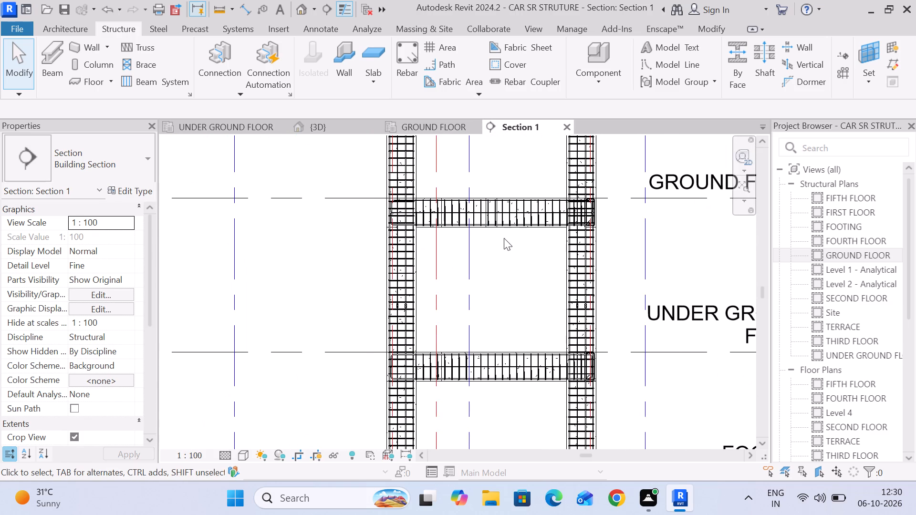
pyautogui.moveTo(268, 349); pyautogui.dragTo(468, 380, button='middle')
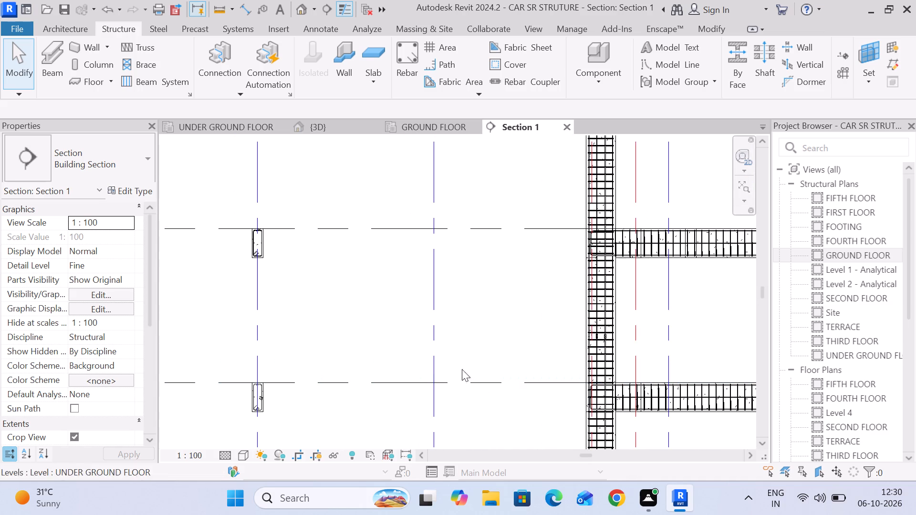
pyautogui.moveTo(589, 304); pyautogui.dragTo(420, 283, button='middle')
pyautogui.scroll(7, 427, 256)
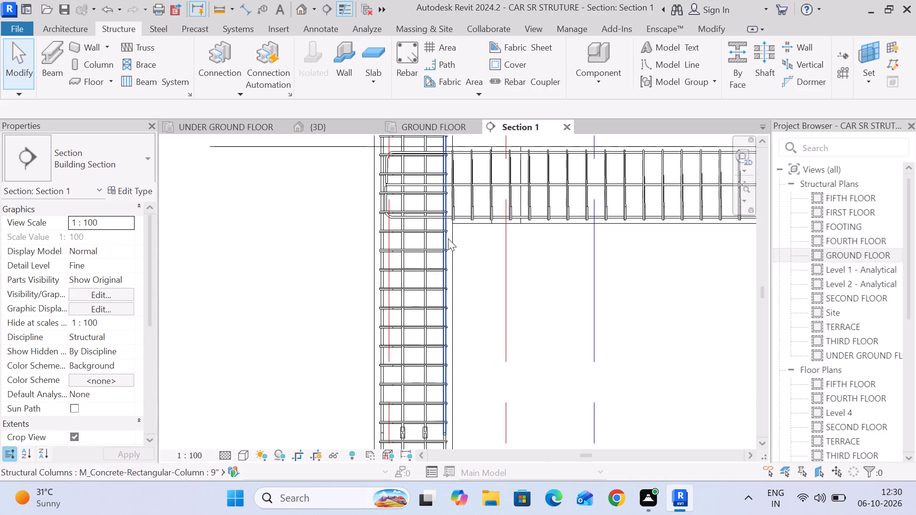
pyautogui.scroll(6, 448, 238)
pyautogui.moveTo(450, 239); pyautogui.dragTo(521, 387, button='middle')
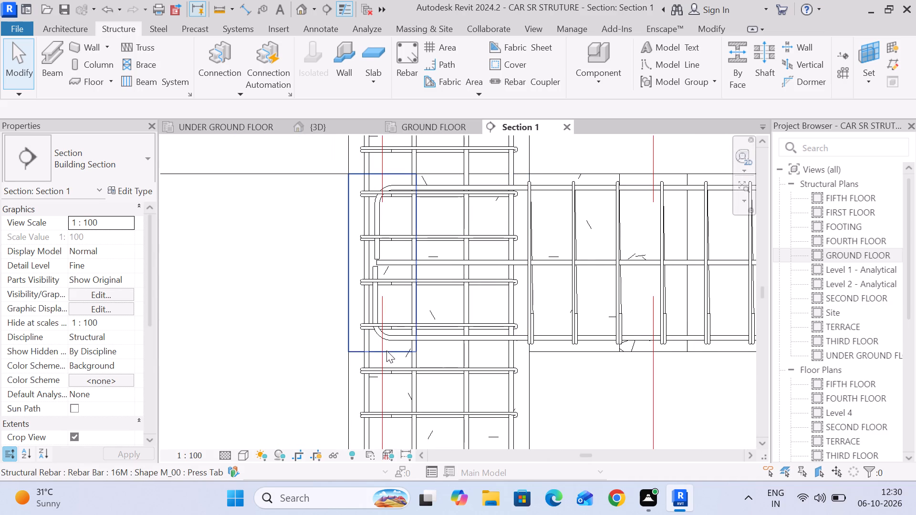
pyautogui.scroll(-6, 389, 350)
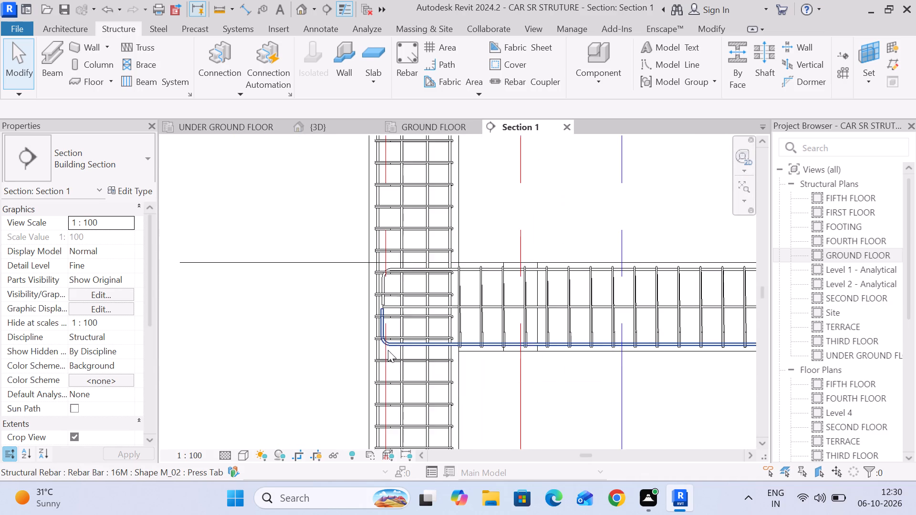
pyautogui.scroll(-7, 386, 348)
pyautogui.moveTo(541, 382); pyautogui.dragTo(513, 299, button='middle')
pyautogui.scroll(-7, 519, 344)
pyautogui.moveTo(510, 345); pyautogui.dragTo(491, 267, button='middle')
pyautogui.scroll(13, 508, 288)
pyautogui.moveTo(587, 333); pyautogui.dragTo(503, 315, button='middle')
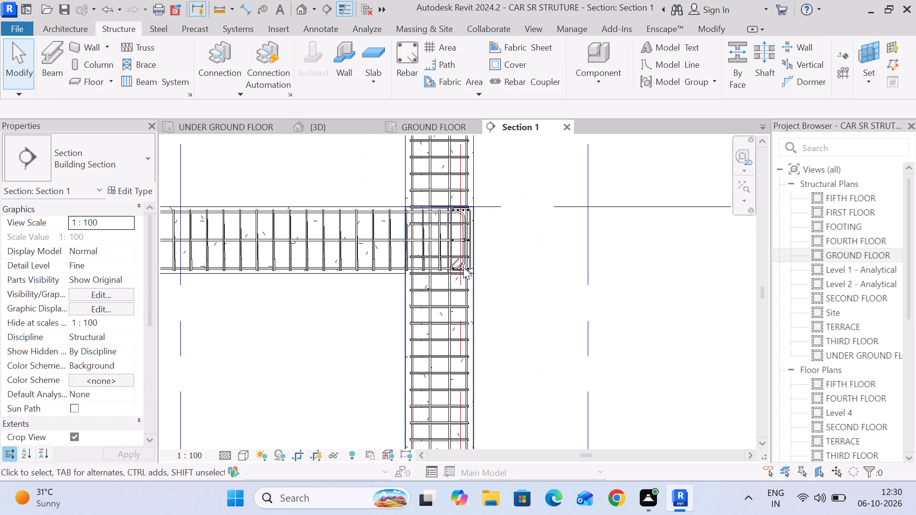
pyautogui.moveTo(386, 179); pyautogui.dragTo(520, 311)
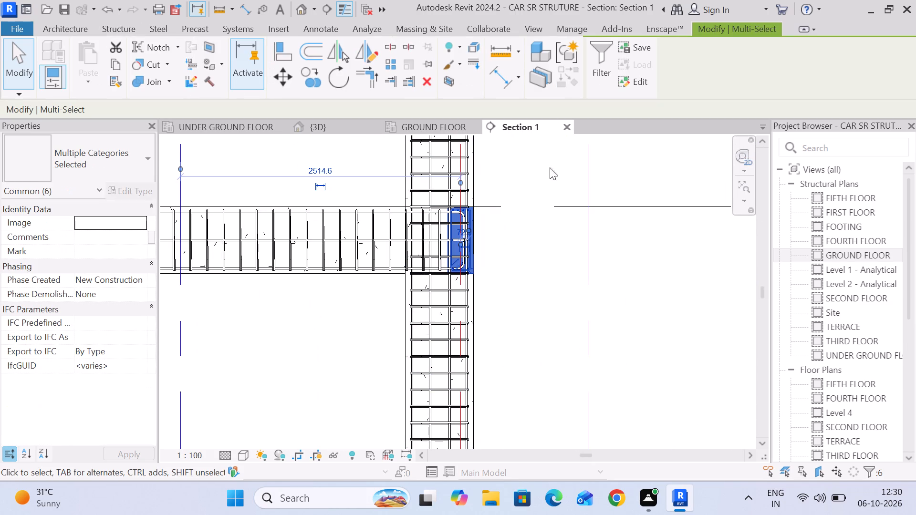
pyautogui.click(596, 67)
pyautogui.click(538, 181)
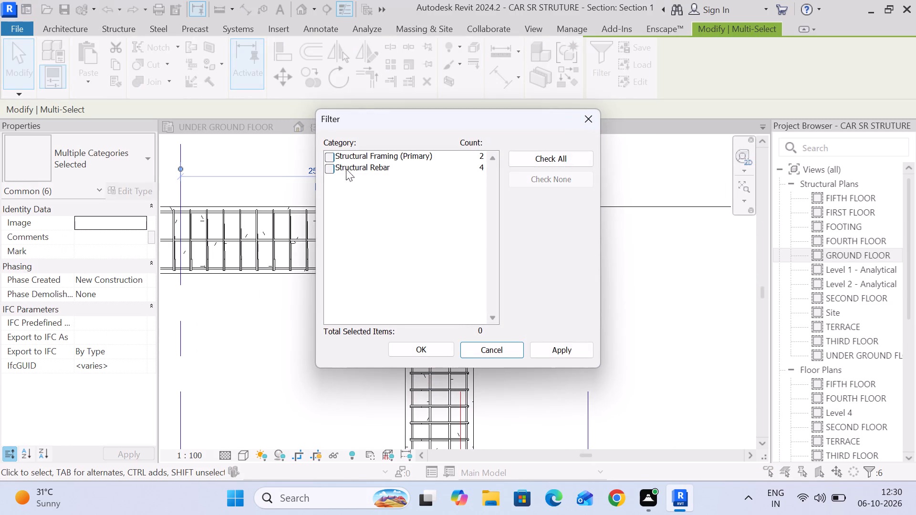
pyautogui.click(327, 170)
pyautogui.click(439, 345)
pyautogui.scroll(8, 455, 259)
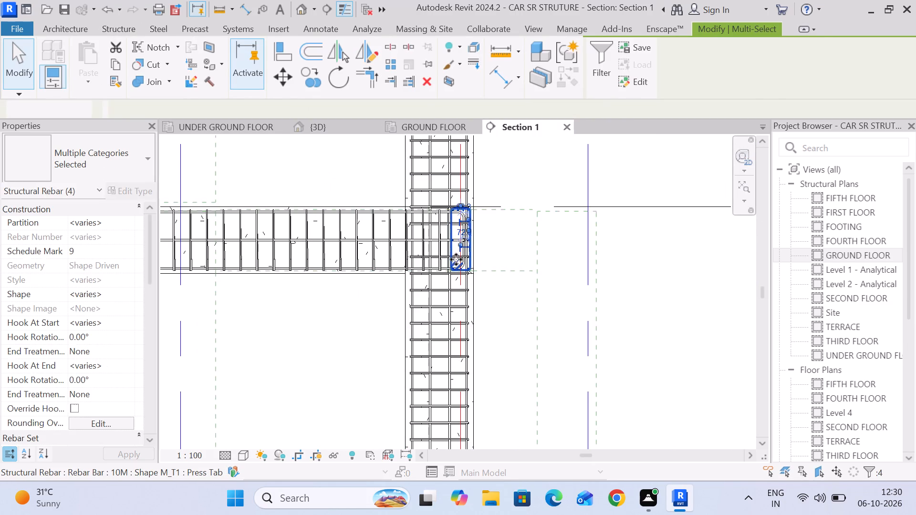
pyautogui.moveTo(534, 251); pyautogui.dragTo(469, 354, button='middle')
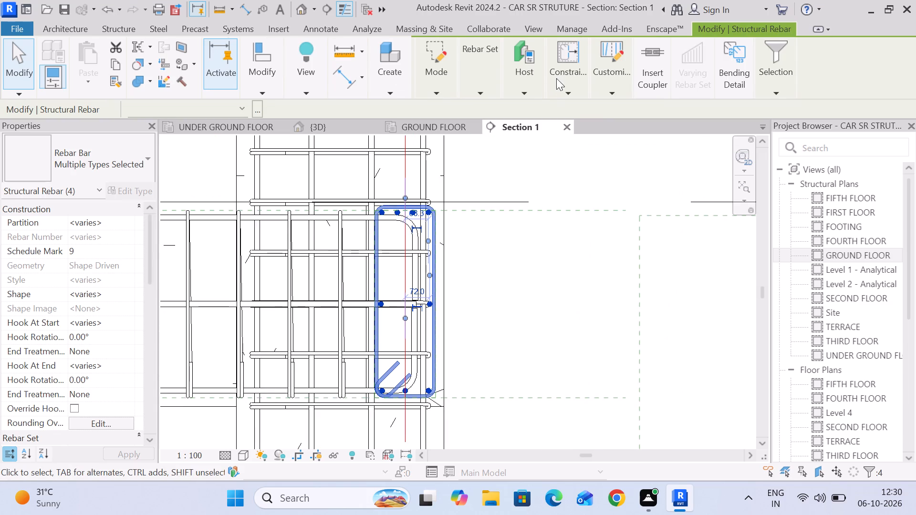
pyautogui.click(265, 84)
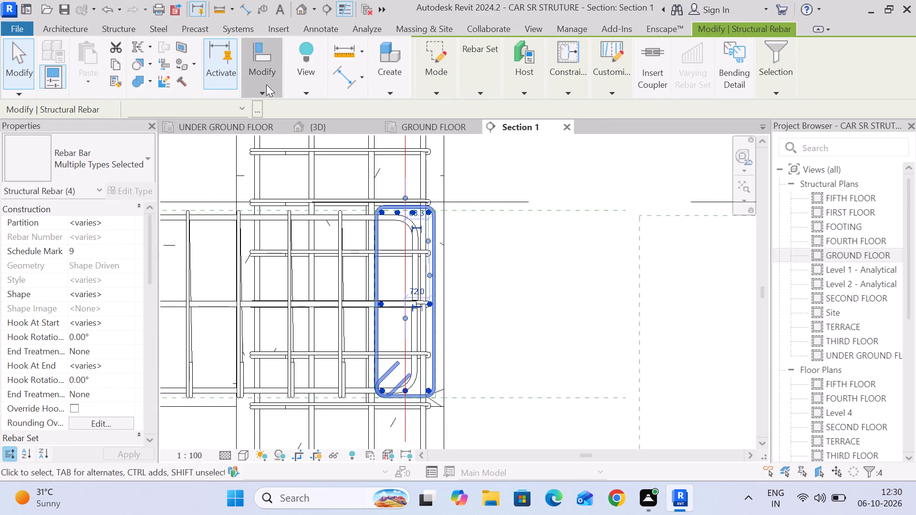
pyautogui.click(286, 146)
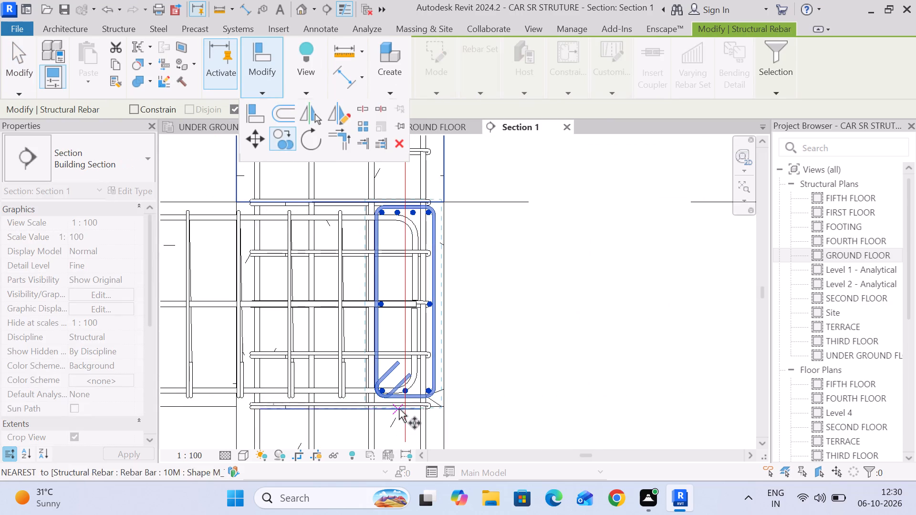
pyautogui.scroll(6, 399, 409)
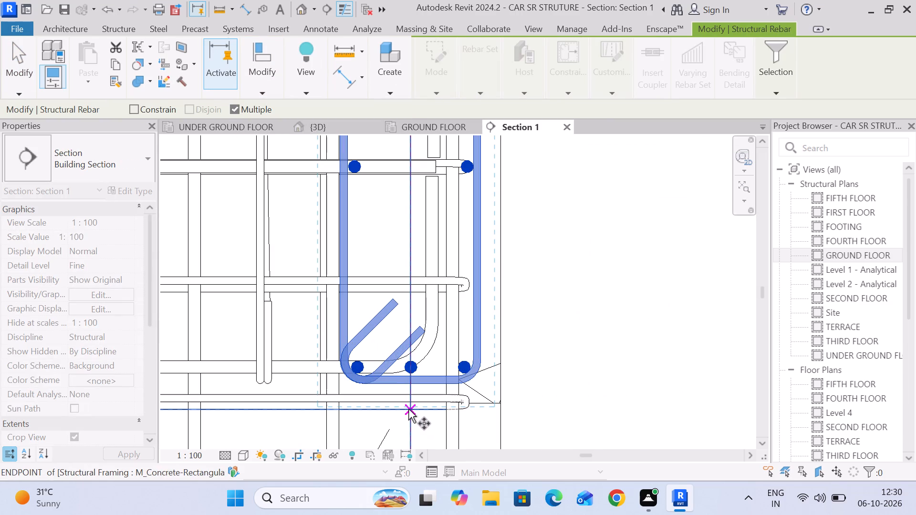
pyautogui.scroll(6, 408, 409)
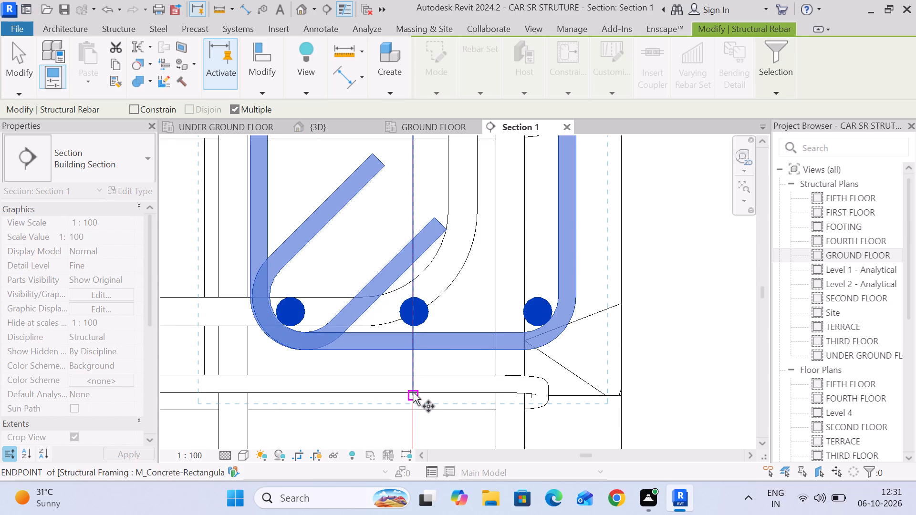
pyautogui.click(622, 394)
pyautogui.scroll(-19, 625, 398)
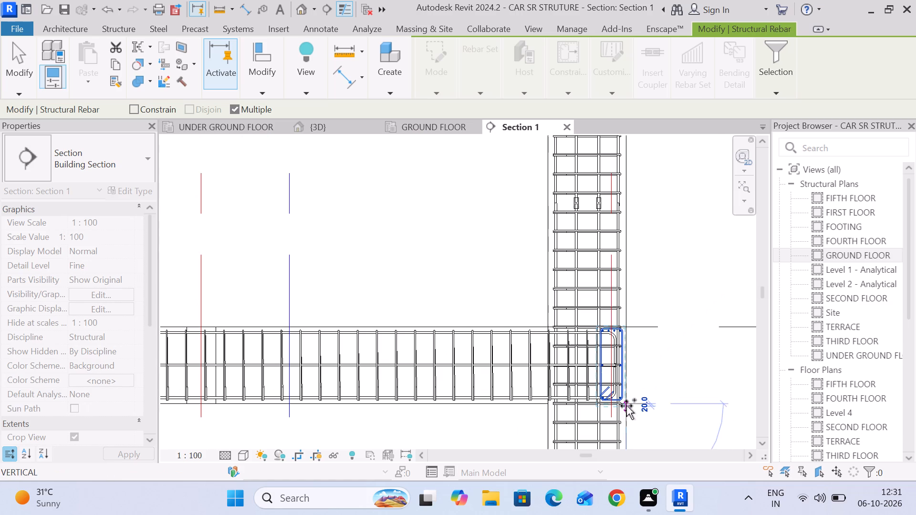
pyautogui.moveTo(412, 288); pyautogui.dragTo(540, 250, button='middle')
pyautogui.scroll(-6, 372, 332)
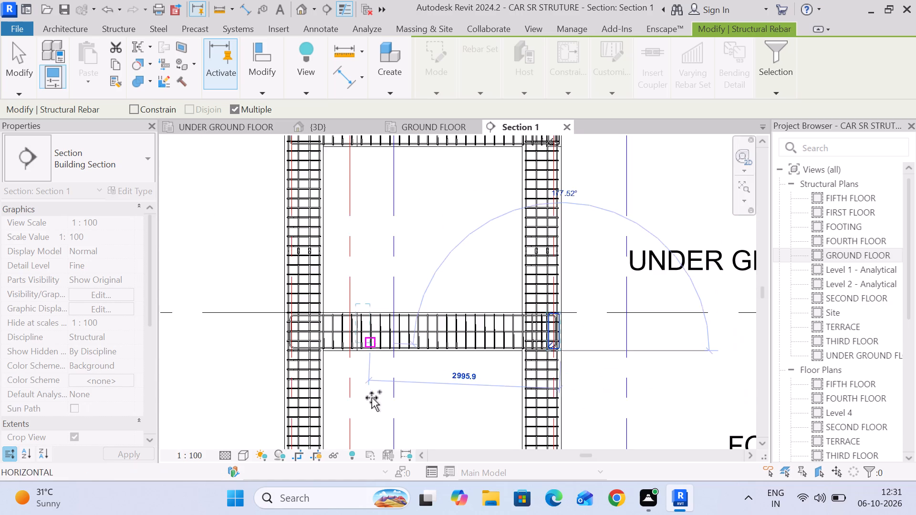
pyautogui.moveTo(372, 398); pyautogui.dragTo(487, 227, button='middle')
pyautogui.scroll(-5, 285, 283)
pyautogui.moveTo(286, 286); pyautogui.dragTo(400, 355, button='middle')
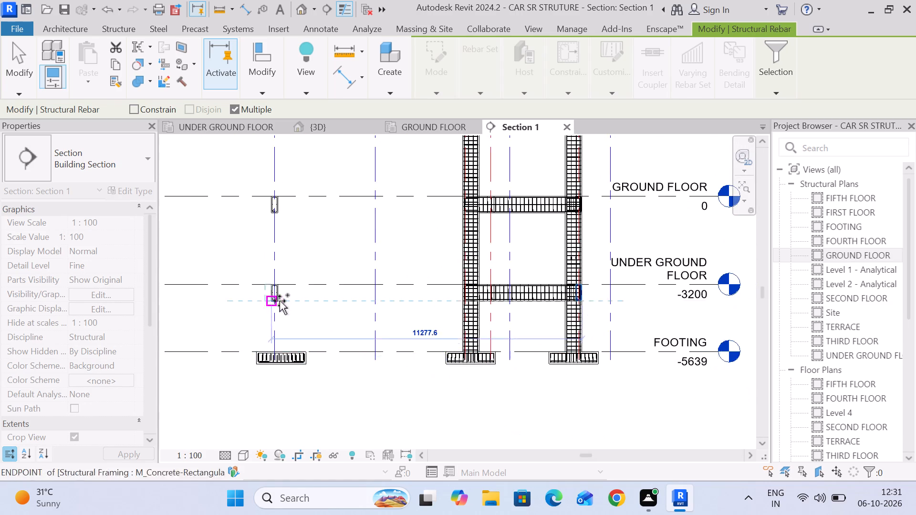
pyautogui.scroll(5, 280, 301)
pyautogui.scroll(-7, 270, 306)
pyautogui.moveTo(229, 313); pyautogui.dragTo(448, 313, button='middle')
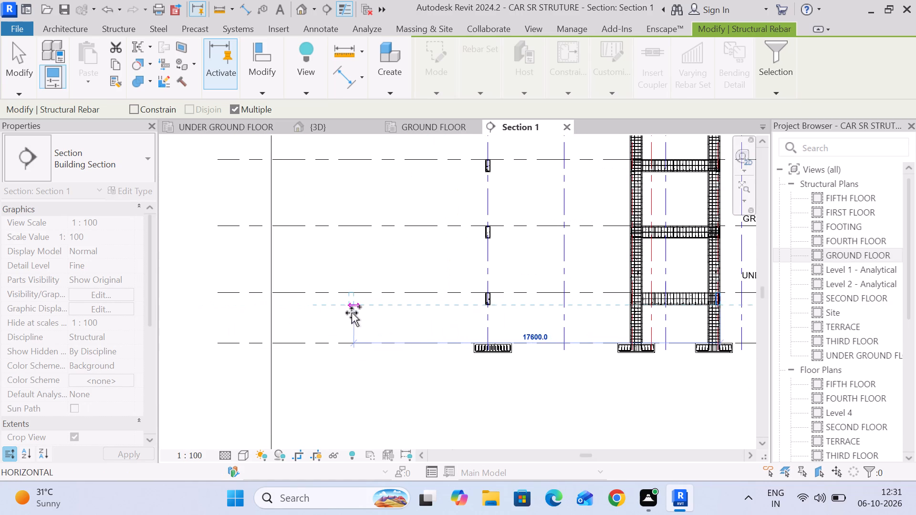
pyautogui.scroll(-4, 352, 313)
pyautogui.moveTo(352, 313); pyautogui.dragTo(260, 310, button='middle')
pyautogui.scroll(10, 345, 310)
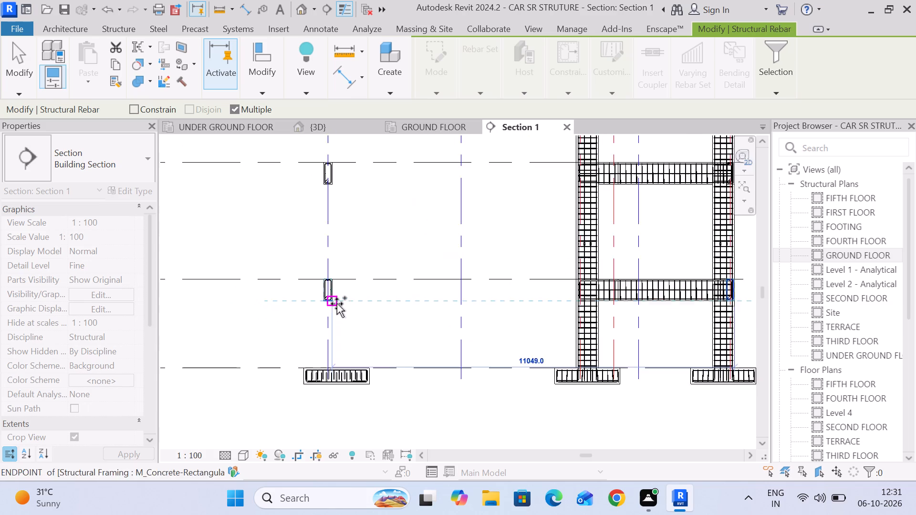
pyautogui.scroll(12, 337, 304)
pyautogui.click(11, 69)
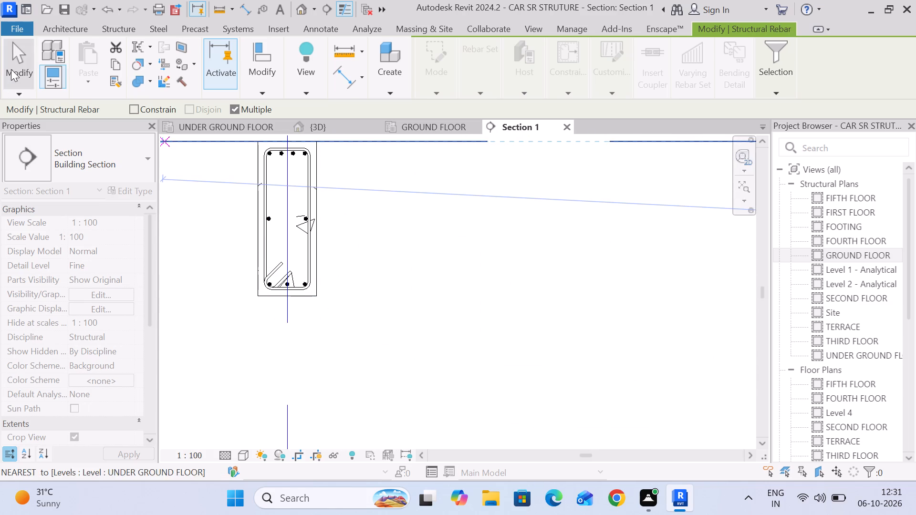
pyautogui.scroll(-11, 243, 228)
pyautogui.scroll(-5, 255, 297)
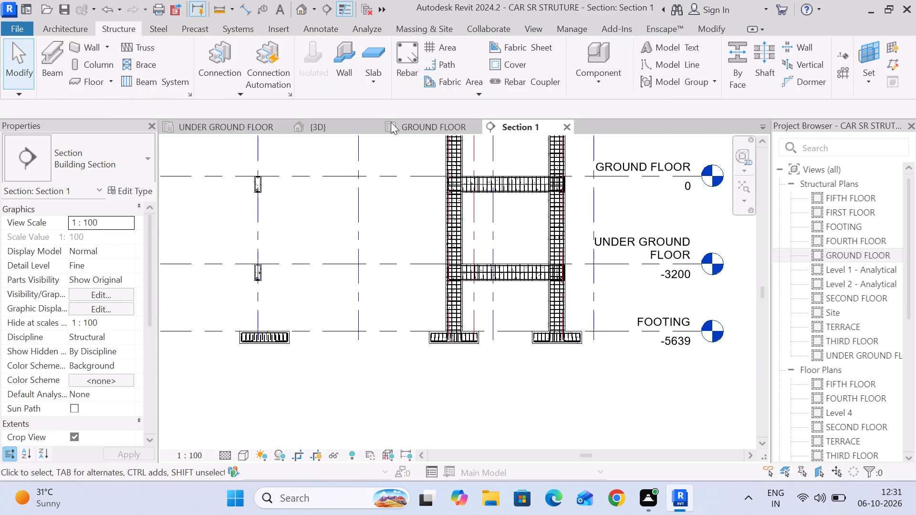
# In the ground floor plan, shorten the Section 1 crop extent beyond grid 1 to just past the grid a, b and c bubbles.
pyautogui.click(425, 124)
pyautogui.scroll(6, 362, 203)
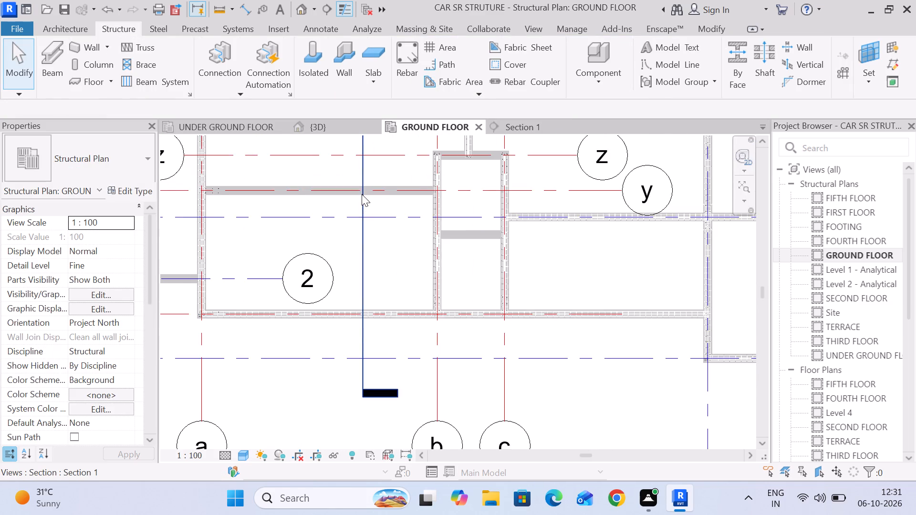
pyautogui.scroll(11, 363, 192)
pyautogui.scroll(-2, 376, 187)
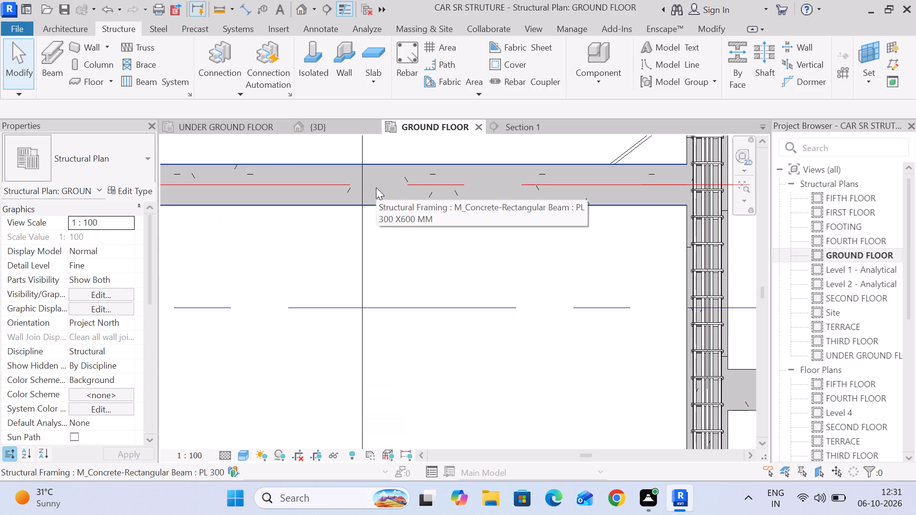
pyautogui.scroll(-11, 376, 187)
pyautogui.click(370, 250)
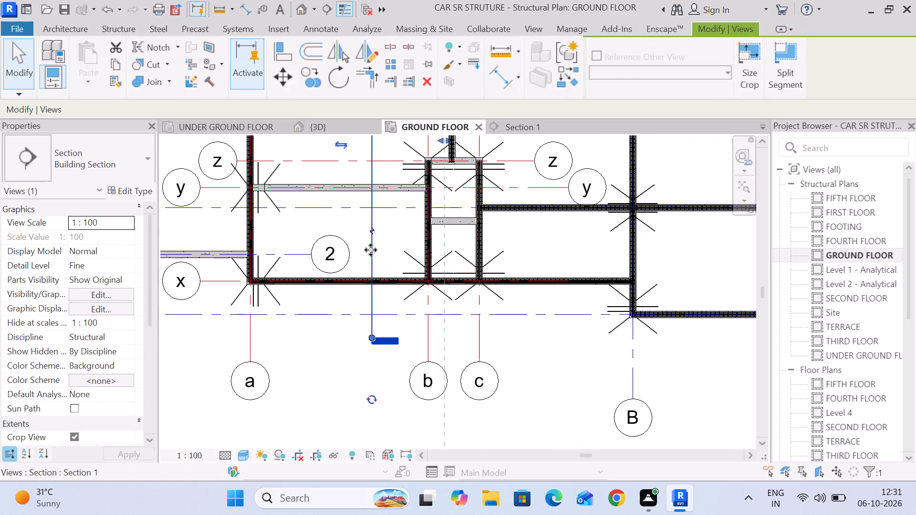
pyautogui.moveTo(372, 234); pyautogui.dragTo(366, 262, button='middle')
pyautogui.scroll(-5, 369, 262)
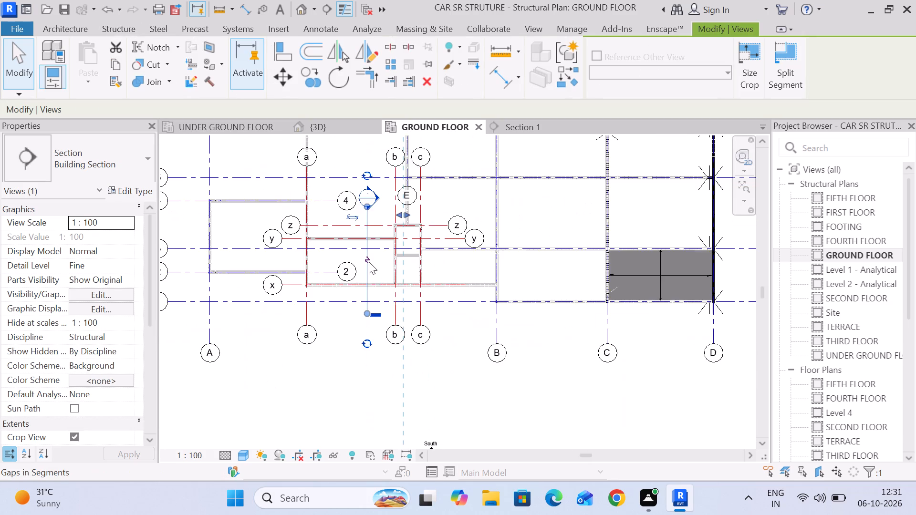
pyautogui.scroll(-5, 371, 260)
pyautogui.scroll(3, 371, 260)
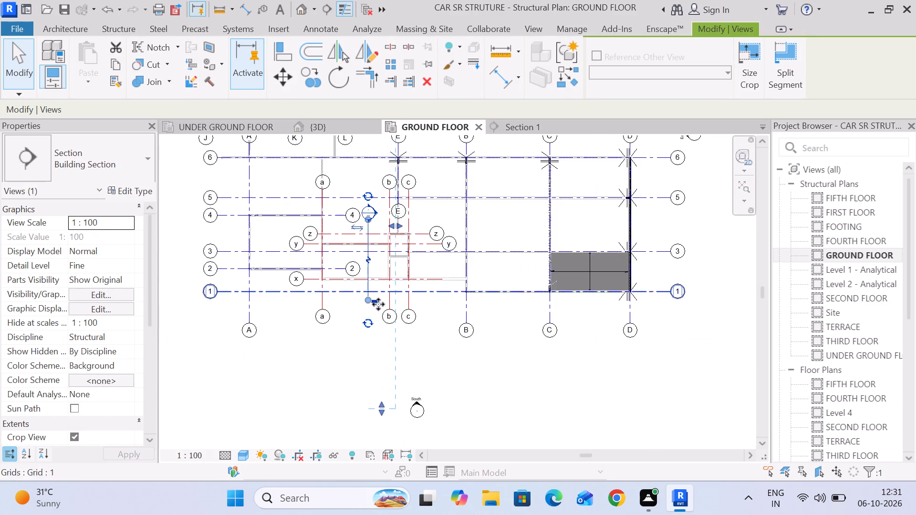
pyautogui.moveTo(379, 408); pyautogui.dragTo(384, 331)
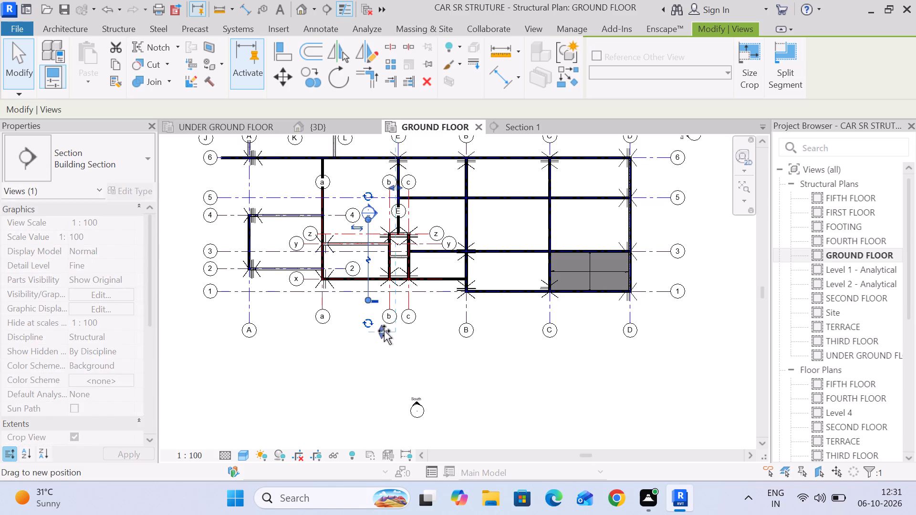
pyautogui.moveTo(384, 331); pyautogui.dragTo(384, 337)
# Pull the opposite end of the Section 1 crop extent in until it lies between grids 4 and z.
pyautogui.scroll(7, 376, 260)
pyautogui.moveTo(377, 259); pyautogui.dragTo(385, 342, button='middle')
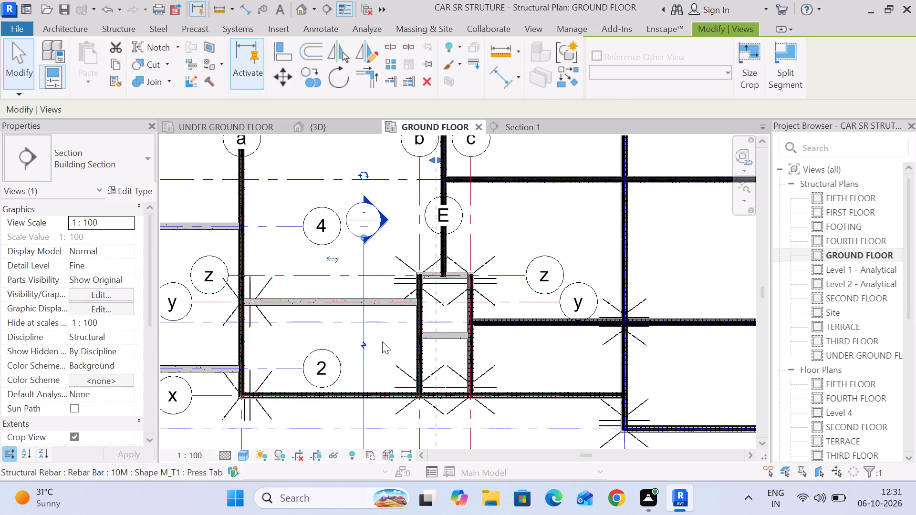
pyautogui.click(364, 360)
pyautogui.scroll(-4, 381, 356)
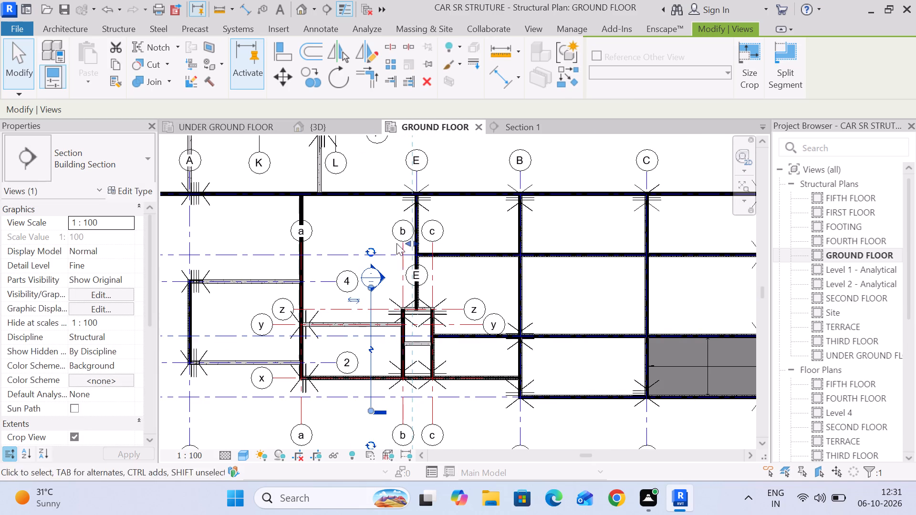
pyautogui.scroll(-5, 396, 211)
pyautogui.moveTo(396, 220); pyautogui.dragTo(406, 332, button='middle')
pyautogui.moveTo(404, 231); pyautogui.dragTo(404, 315)
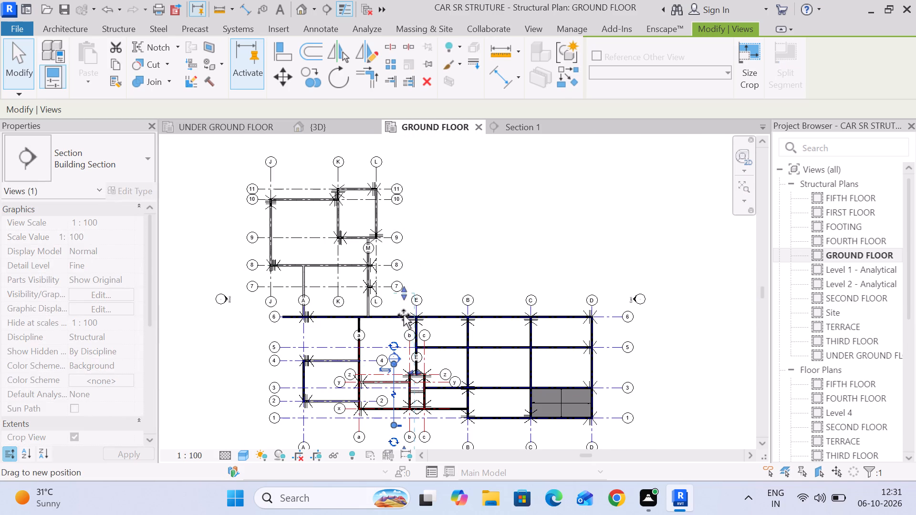
pyautogui.moveTo(404, 315); pyautogui.dragTo(407, 351)
pyautogui.scroll(5, 410, 372)
pyautogui.moveTo(410, 393); pyautogui.dragTo(412, 255, button='middle')
pyautogui.scroll(5, 392, 229)
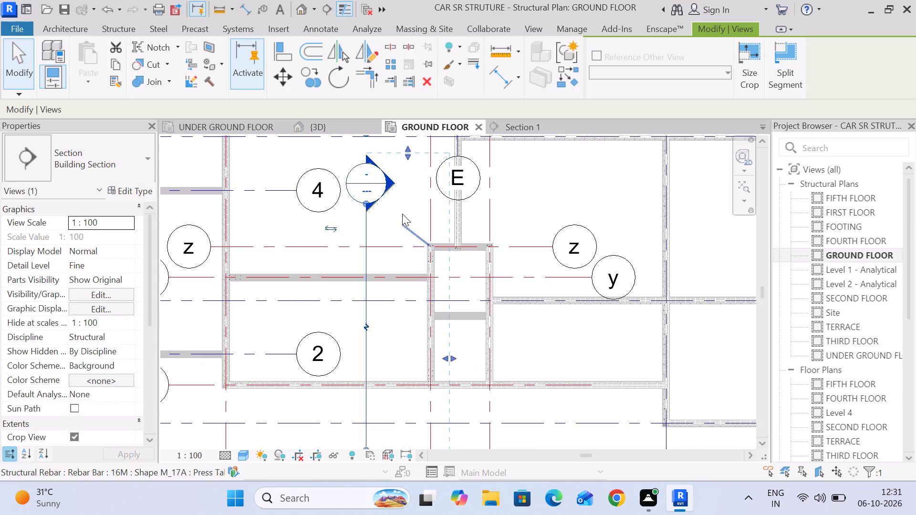
pyautogui.moveTo(409, 153); pyautogui.dragTo(404, 215)
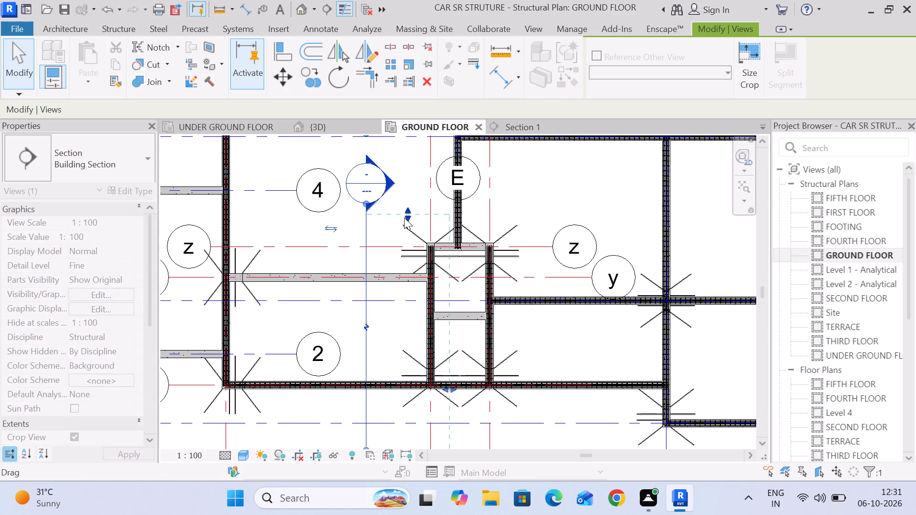
# Tighten the Section 1 crop extent to just beyond grid 1 and its far clip to just past grid b.
pyautogui.moveTo(431, 294); pyautogui.dragTo(431, 204, button='middle')
pyautogui.scroll(-4, 445, 319)
pyautogui.moveTo(440, 319); pyautogui.dragTo(425, 237, button='middle')
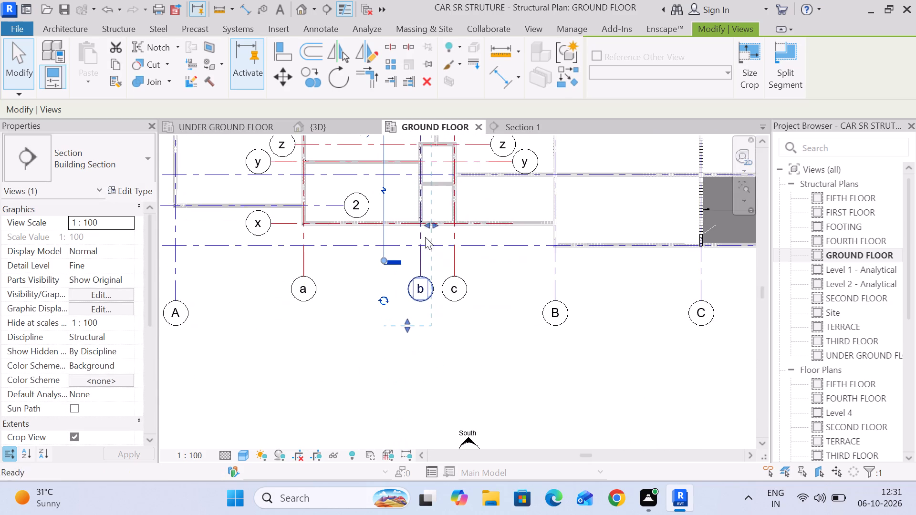
pyautogui.moveTo(405, 326); pyautogui.dragTo(408, 275)
pyautogui.moveTo(402, 245); pyautogui.dragTo(402, 259, button='middle')
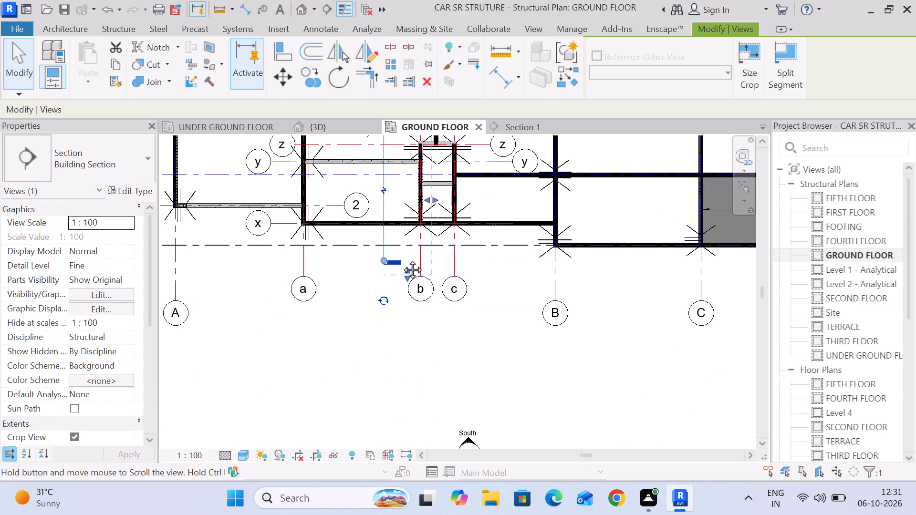
pyautogui.moveTo(402, 259); pyautogui.dragTo(402, 309, button='middle')
pyautogui.scroll(5, 418, 269)
pyautogui.scroll(-2, 438, 260)
pyautogui.moveTo(439, 267); pyautogui.dragTo(446, 296, button='middle')
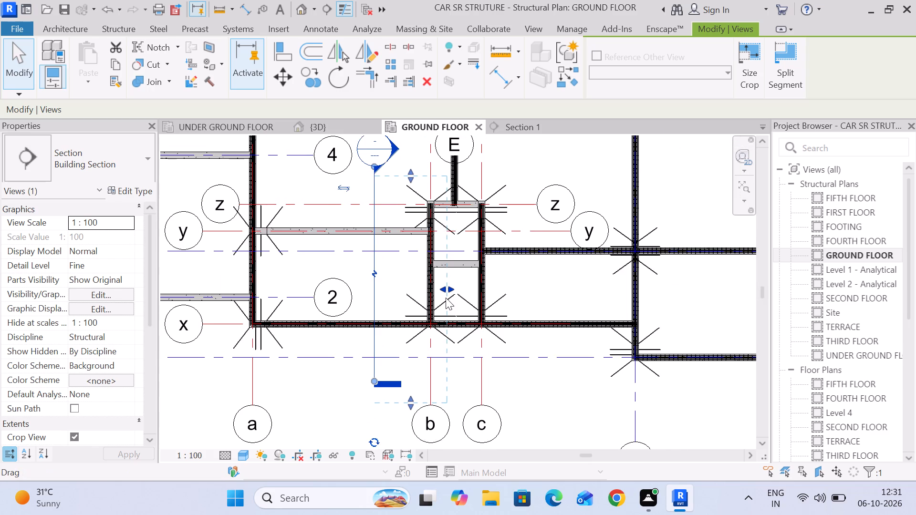
pyautogui.click(444, 288)
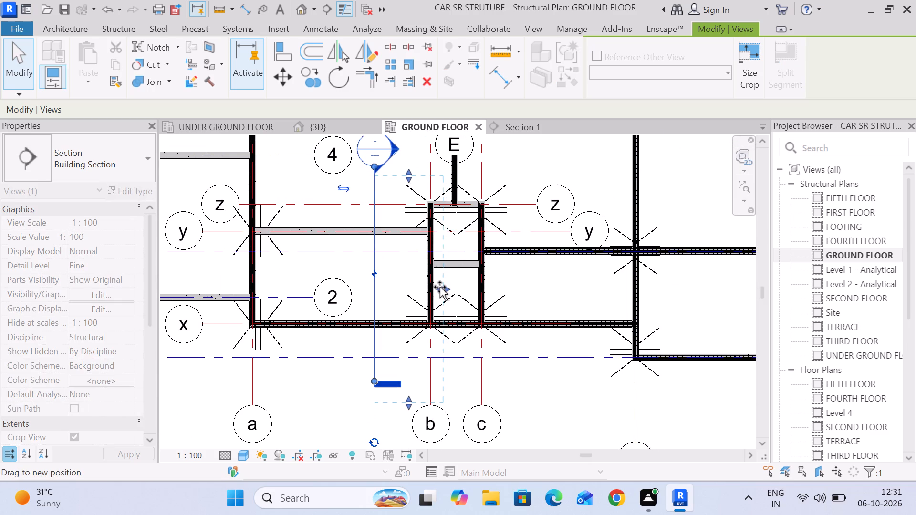
# Examine the under ground floor beam and its column joint in Section 1, comparing the view with the section's extents in the ground floor plan.
pyautogui.click(501, 128)
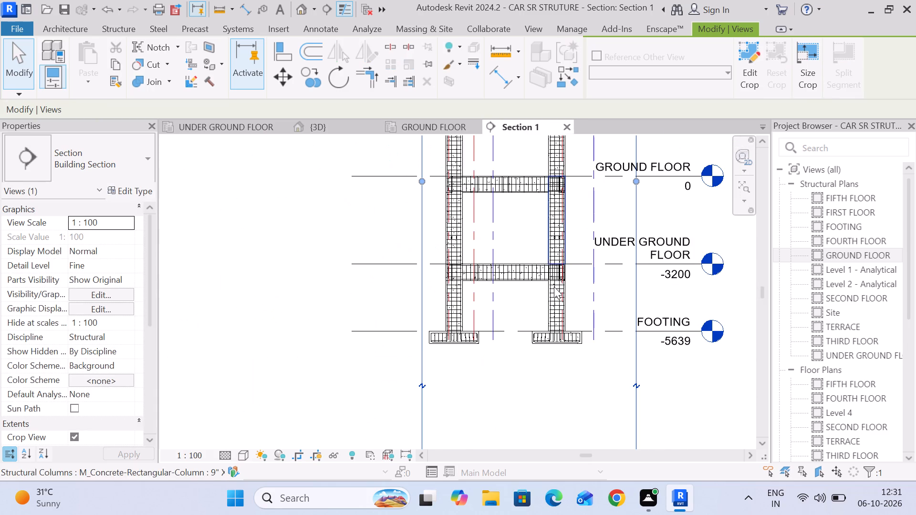
pyautogui.moveTo(551, 288); pyautogui.dragTo(401, 336, button='middle')
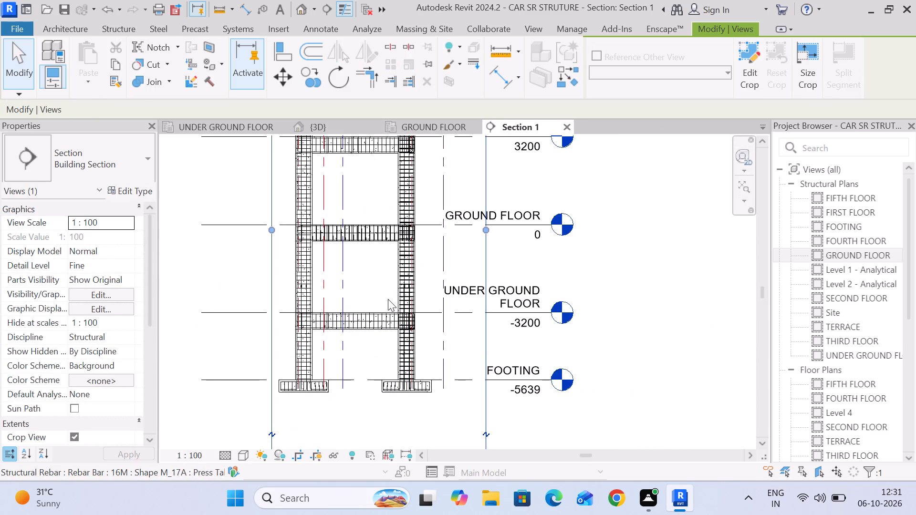
pyautogui.click(432, 126)
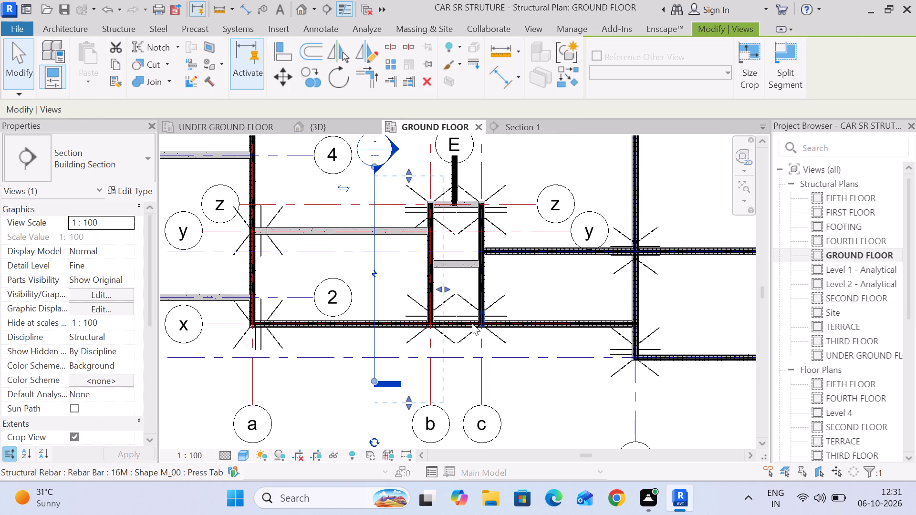
pyautogui.click(528, 129)
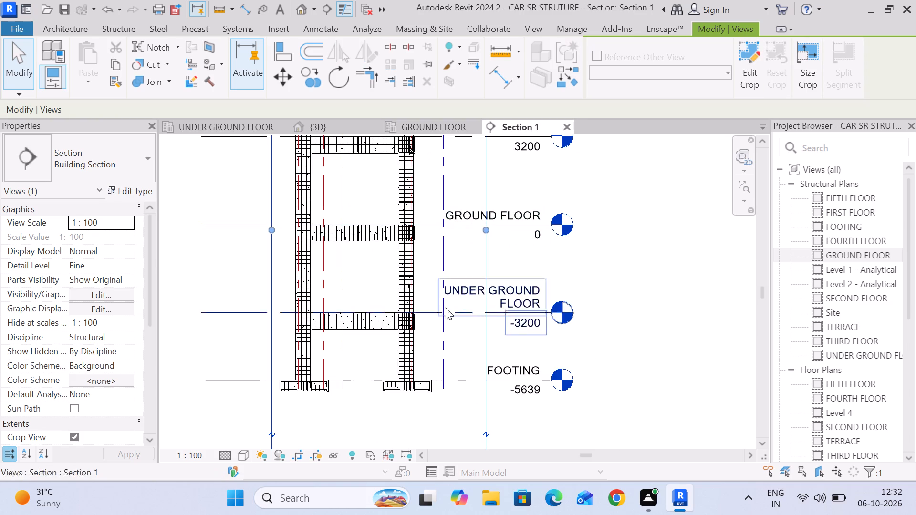
pyautogui.scroll(4, 328, 304)
pyautogui.scroll(10, 363, 341)
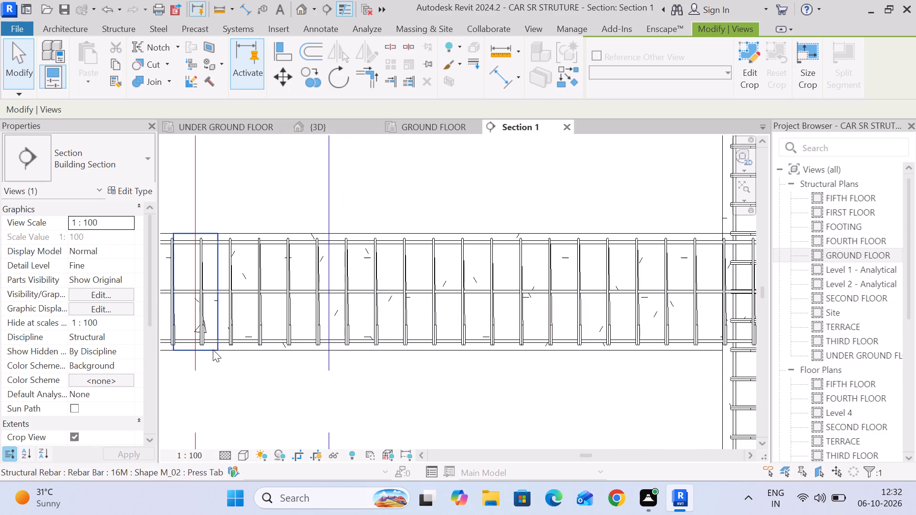
pyautogui.moveTo(211, 351); pyautogui.dragTo(438, 301, button='middle')
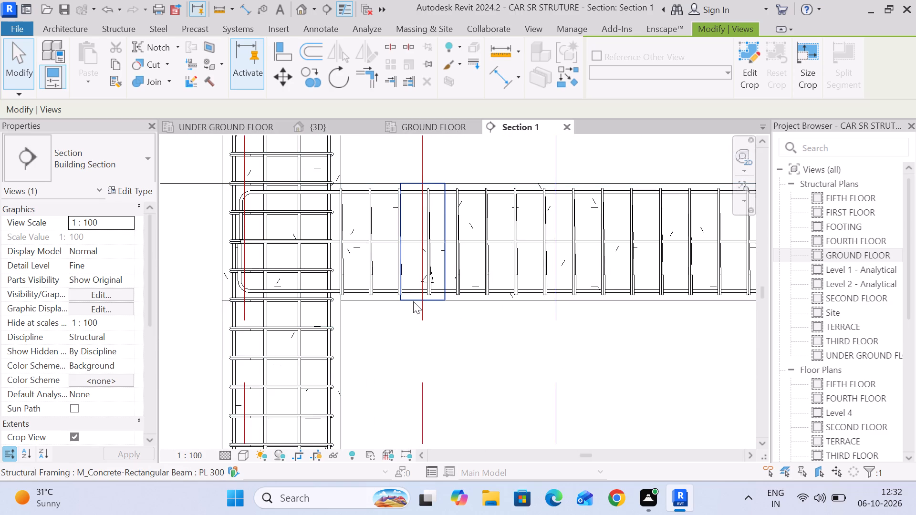
# In the ground floor plan, pull Section 1's far clip back so it lies between the section line and grid b.
pyautogui.click(440, 127)
pyautogui.scroll(-4, 449, 226)
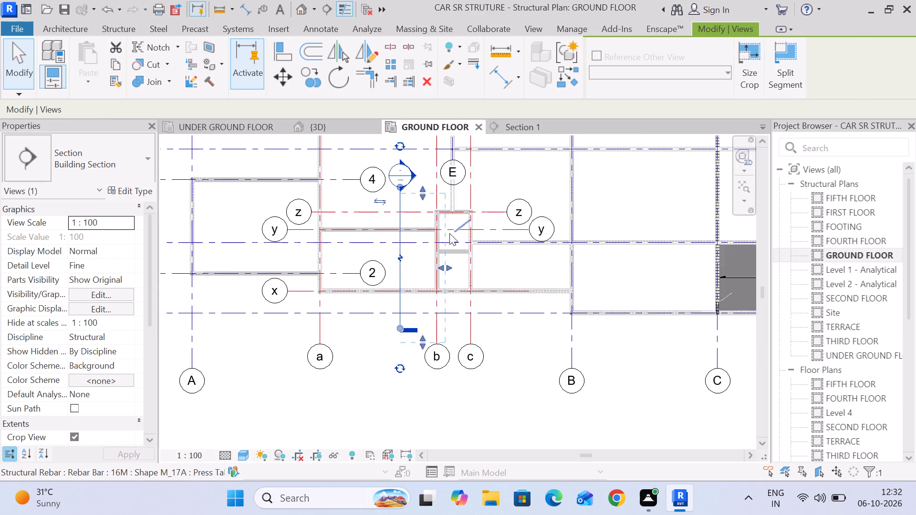
pyautogui.scroll(5, 456, 270)
pyautogui.moveTo(437, 255); pyautogui.dragTo(385, 256)
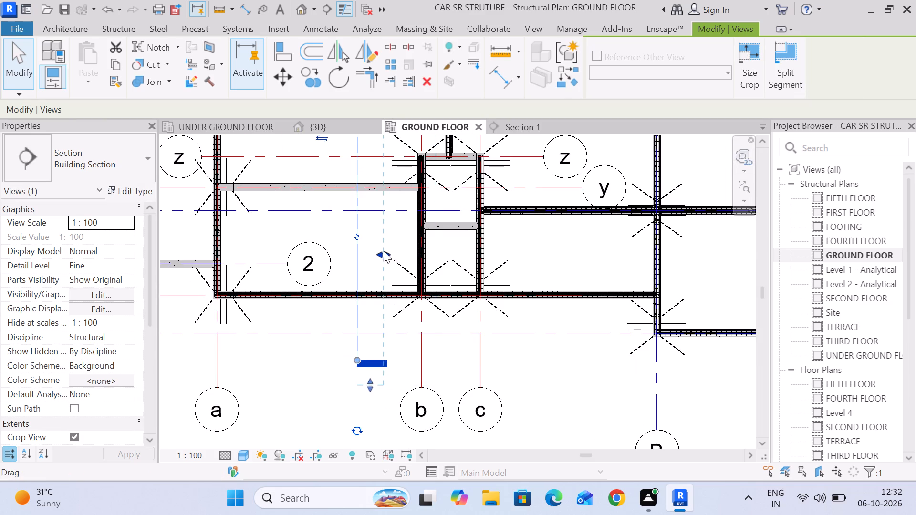
# Tighten both ends of Section 1's crop extent to run from grid z to about grid 1, moving the section head slightly outward.
pyautogui.scroll(-5, 384, 250)
pyautogui.moveTo(377, 187); pyautogui.dragTo(377, 206)
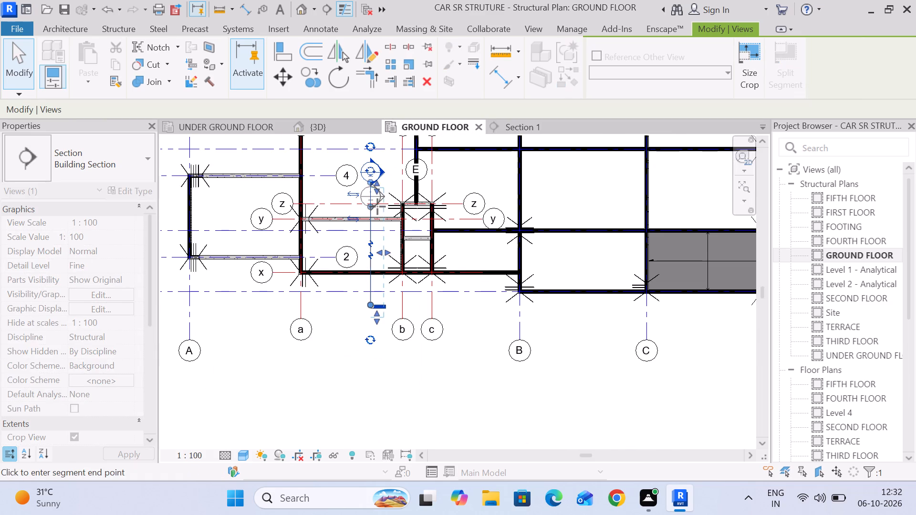
pyautogui.moveTo(377, 206); pyautogui.dragTo(385, 169)
pyautogui.moveTo(379, 187); pyautogui.dragTo(380, 204)
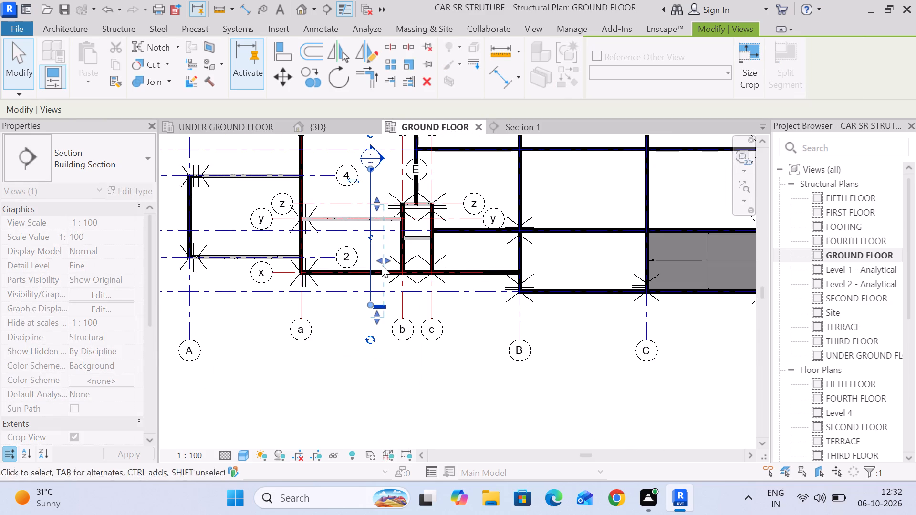
pyautogui.moveTo(380, 318); pyautogui.dragTo(379, 288)
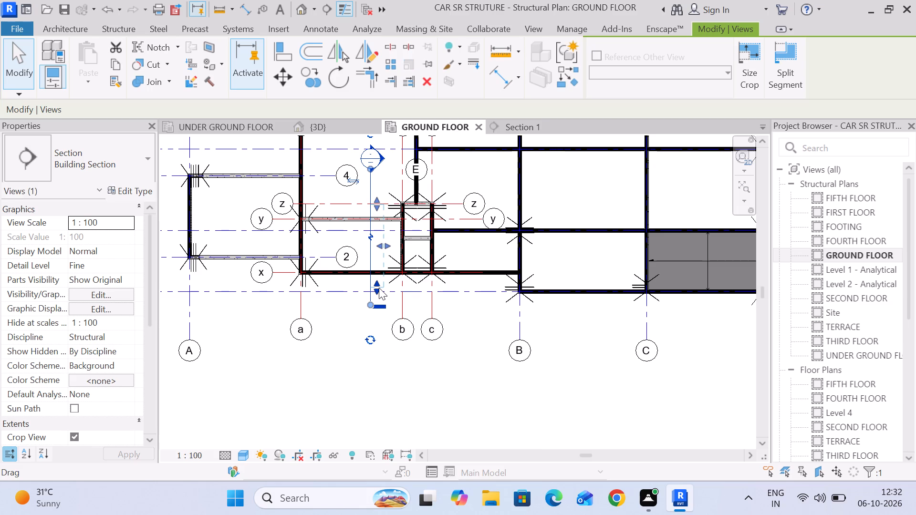
pyautogui.rightClick(379, 288)
# Examine the cut beams at the ground and under ground floor levels in Section 1.
pyautogui.click(468, 127)
pyautogui.scroll(-6, 436, 277)
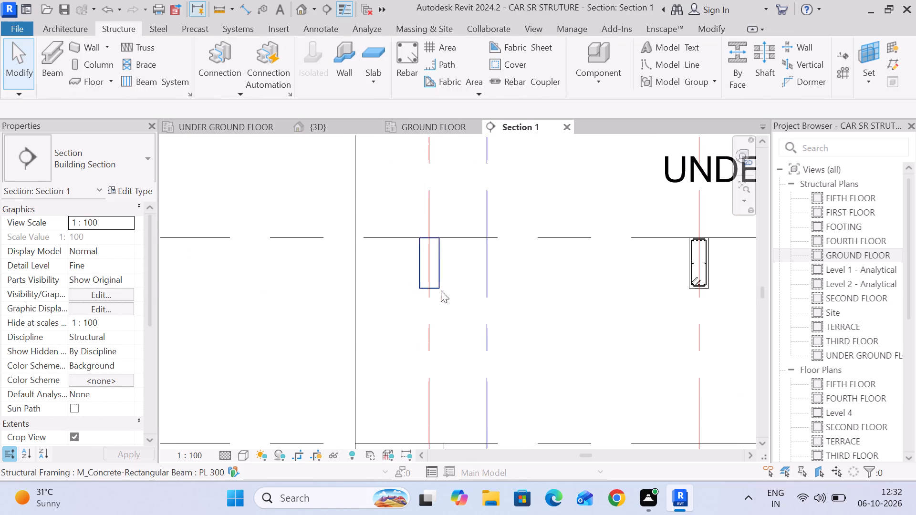
pyautogui.scroll(-5, 475, 319)
pyautogui.moveTo(474, 320); pyautogui.dragTo(441, 294, button='middle')
pyautogui.scroll(-5, 441, 291)
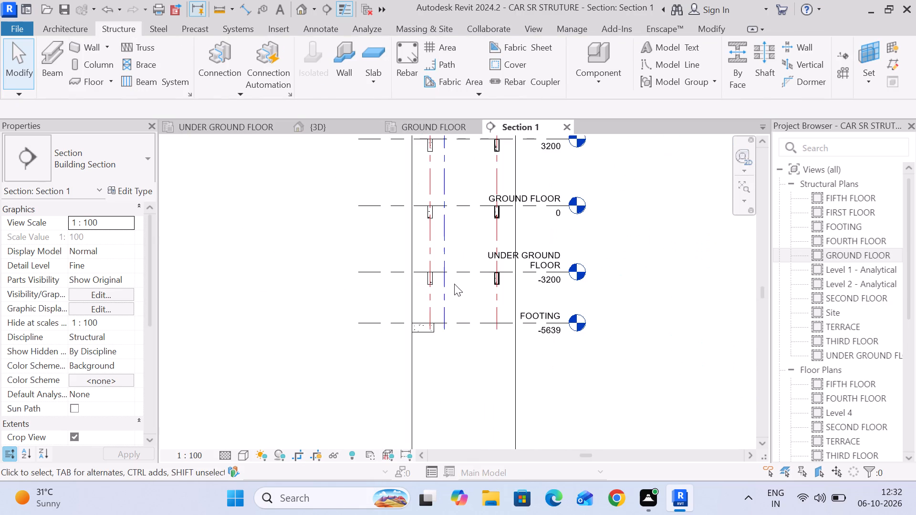
pyautogui.scroll(10, 503, 279)
pyautogui.moveTo(427, 294); pyautogui.dragTo(464, 288, button='middle')
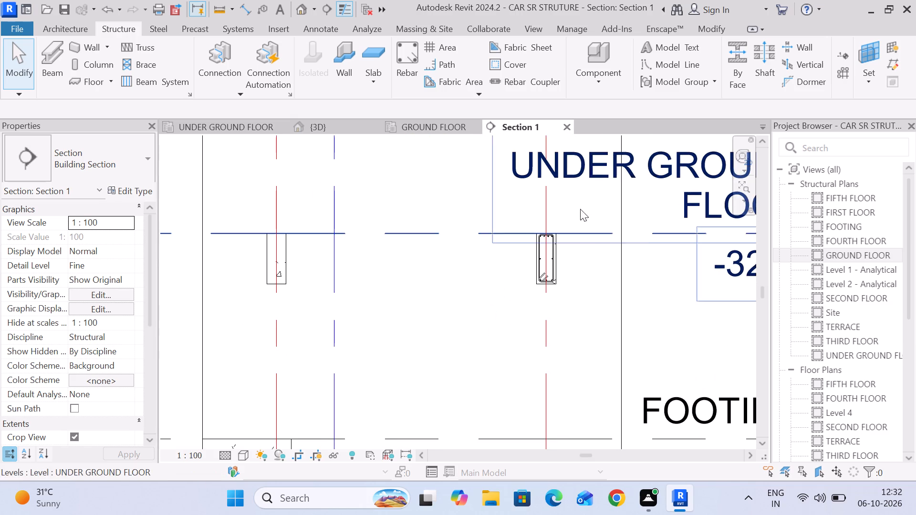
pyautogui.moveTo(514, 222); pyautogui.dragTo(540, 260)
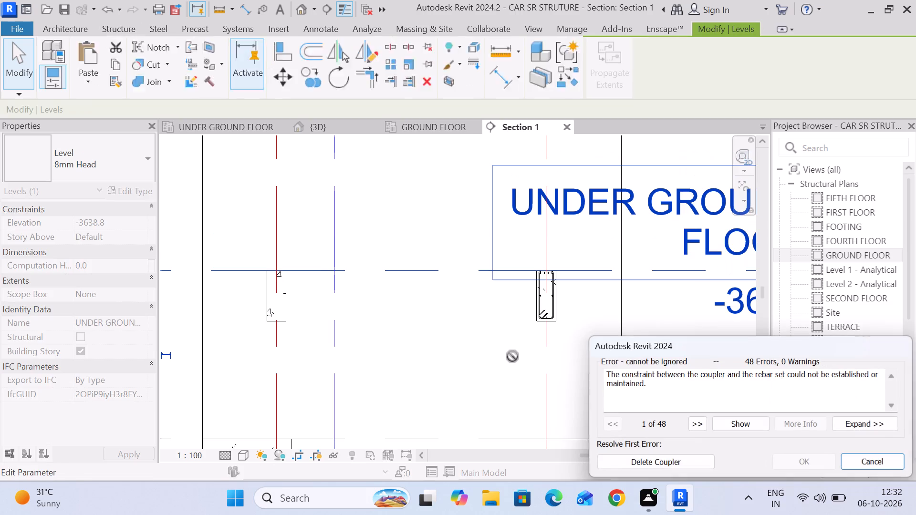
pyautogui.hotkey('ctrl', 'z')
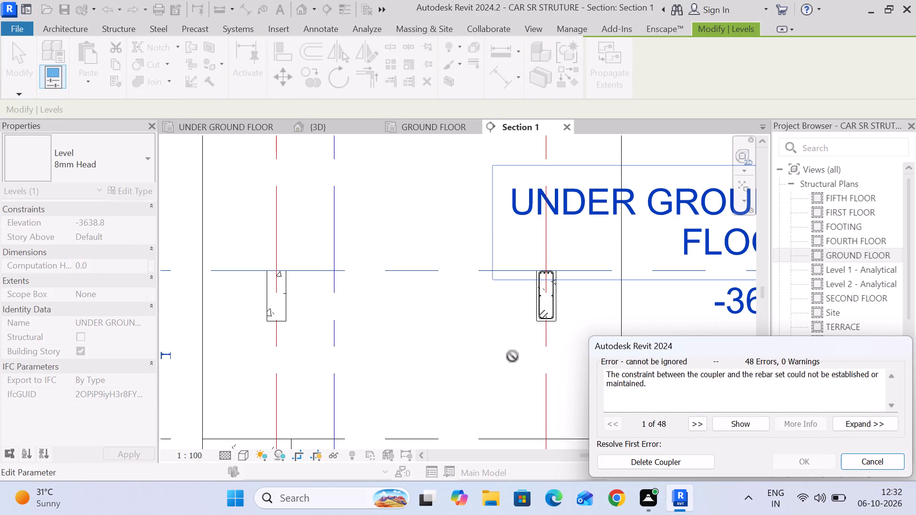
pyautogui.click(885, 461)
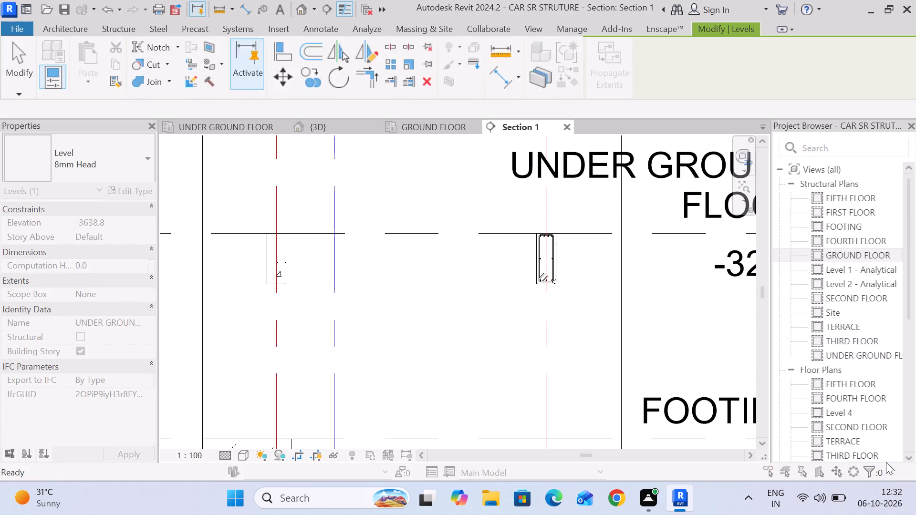
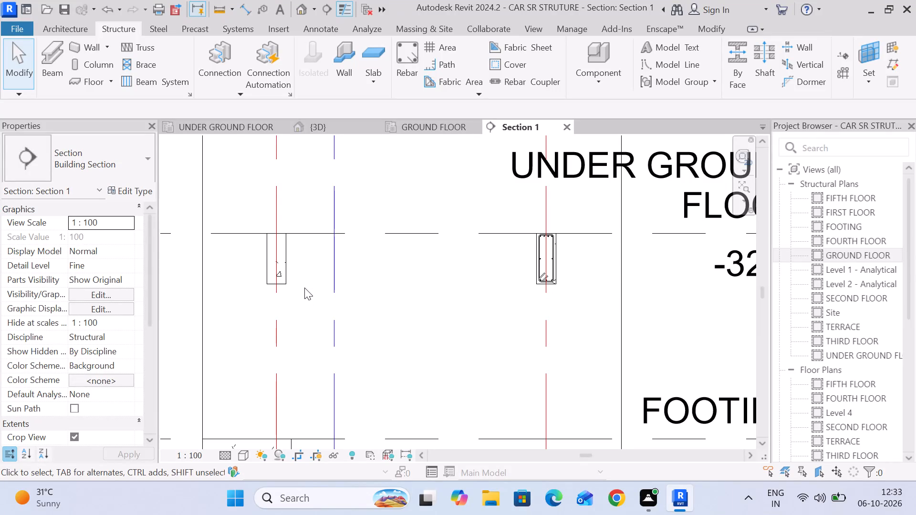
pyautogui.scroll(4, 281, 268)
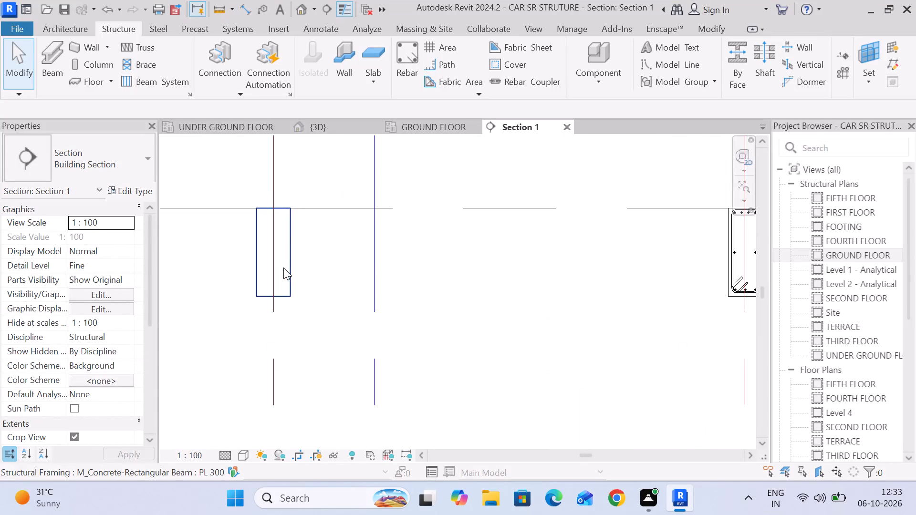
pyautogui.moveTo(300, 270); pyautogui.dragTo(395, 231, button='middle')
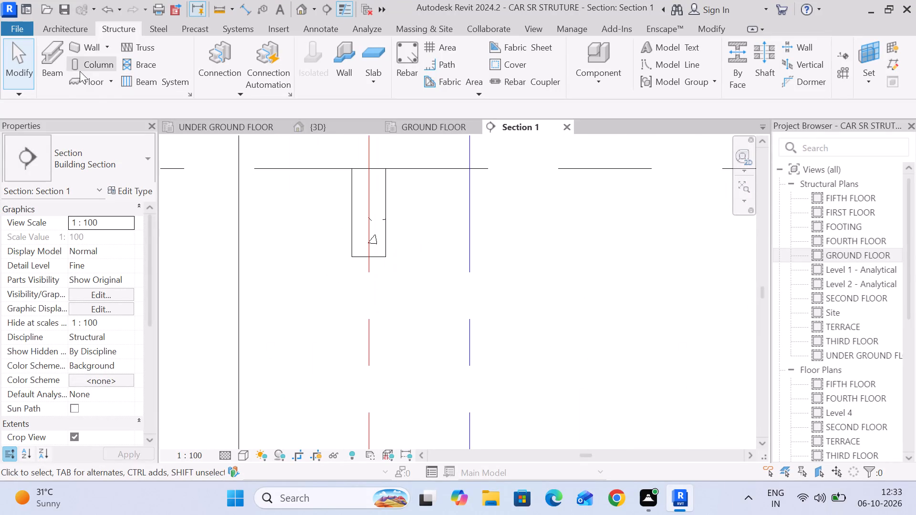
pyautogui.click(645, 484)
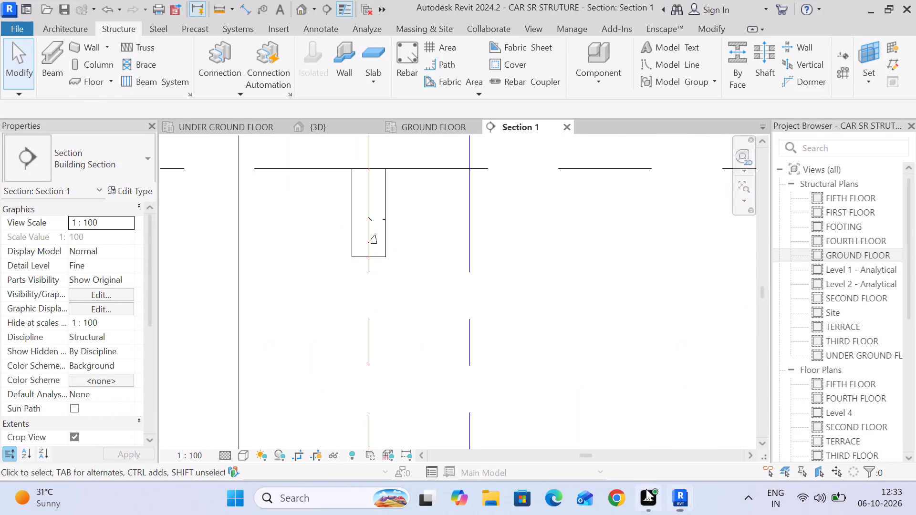
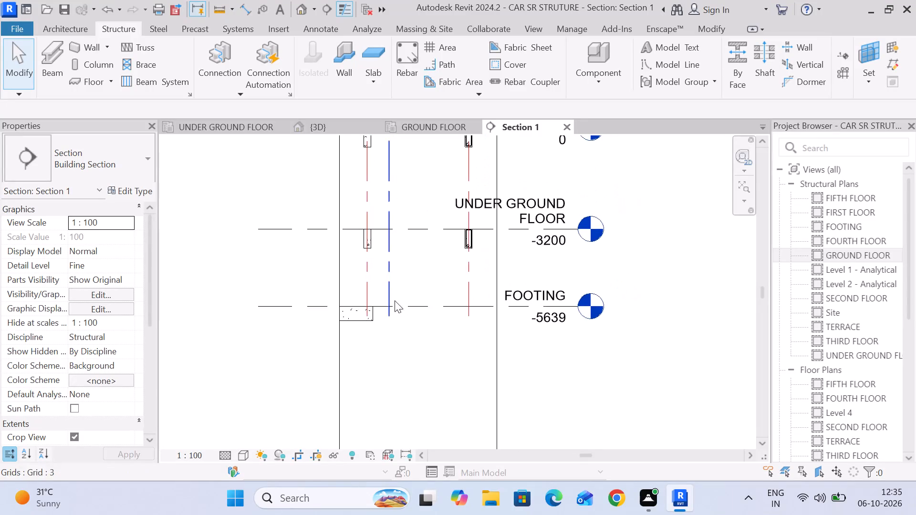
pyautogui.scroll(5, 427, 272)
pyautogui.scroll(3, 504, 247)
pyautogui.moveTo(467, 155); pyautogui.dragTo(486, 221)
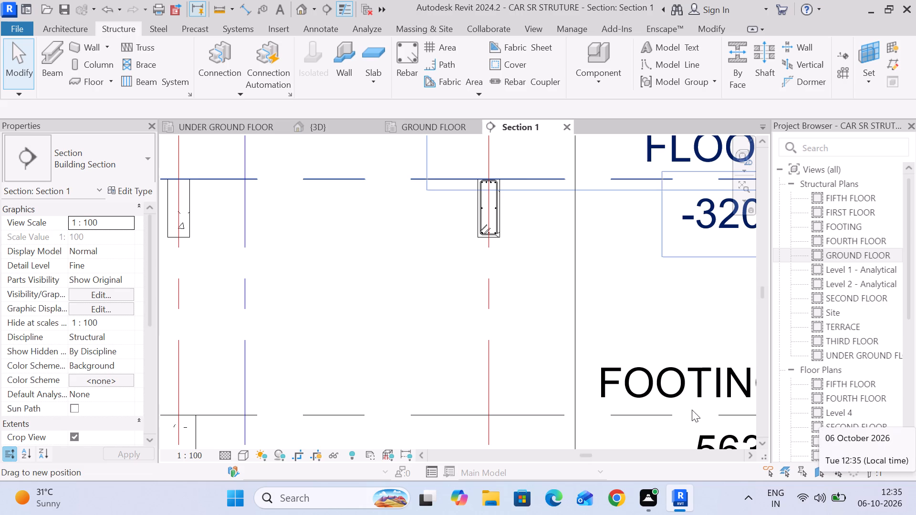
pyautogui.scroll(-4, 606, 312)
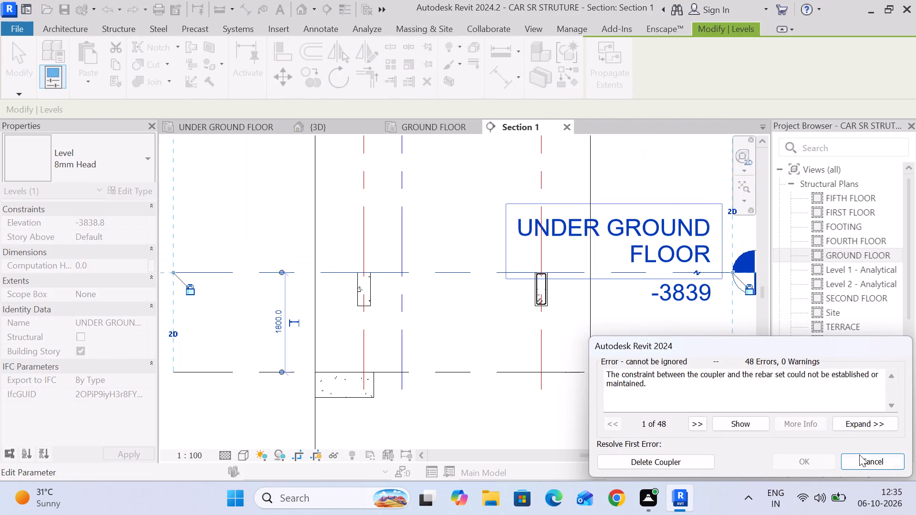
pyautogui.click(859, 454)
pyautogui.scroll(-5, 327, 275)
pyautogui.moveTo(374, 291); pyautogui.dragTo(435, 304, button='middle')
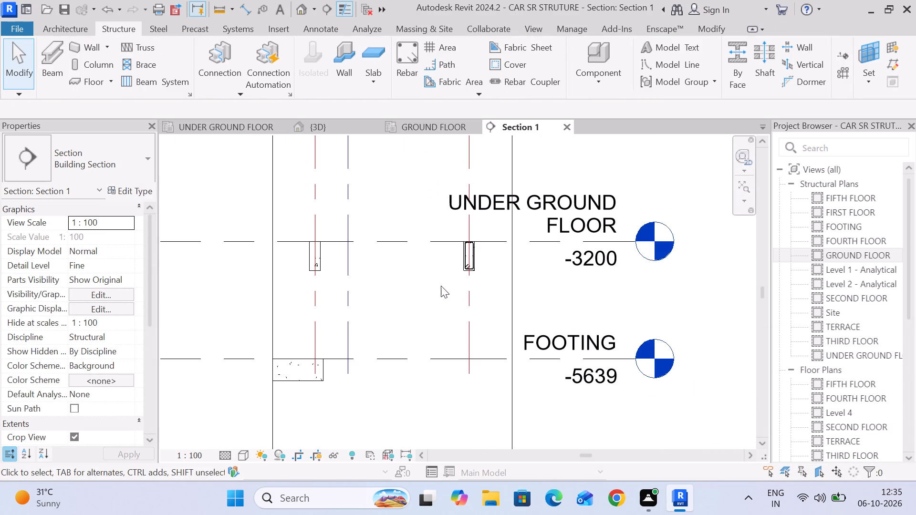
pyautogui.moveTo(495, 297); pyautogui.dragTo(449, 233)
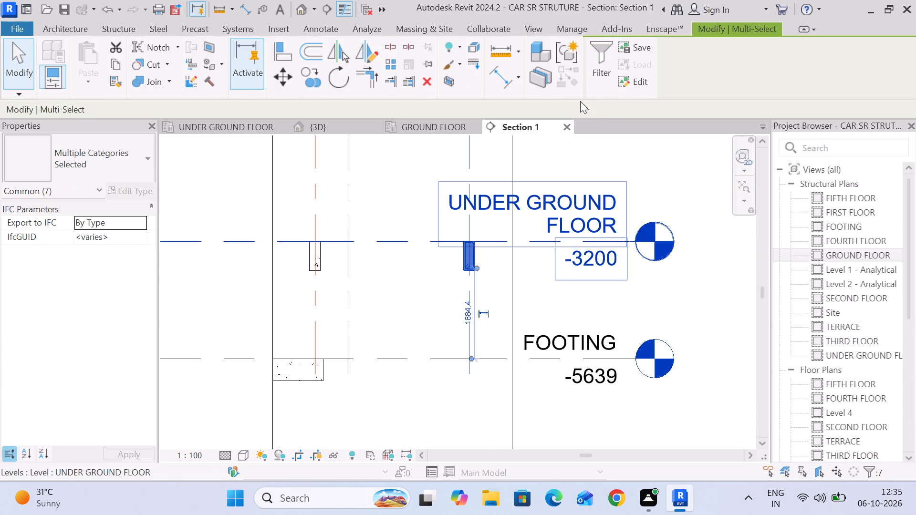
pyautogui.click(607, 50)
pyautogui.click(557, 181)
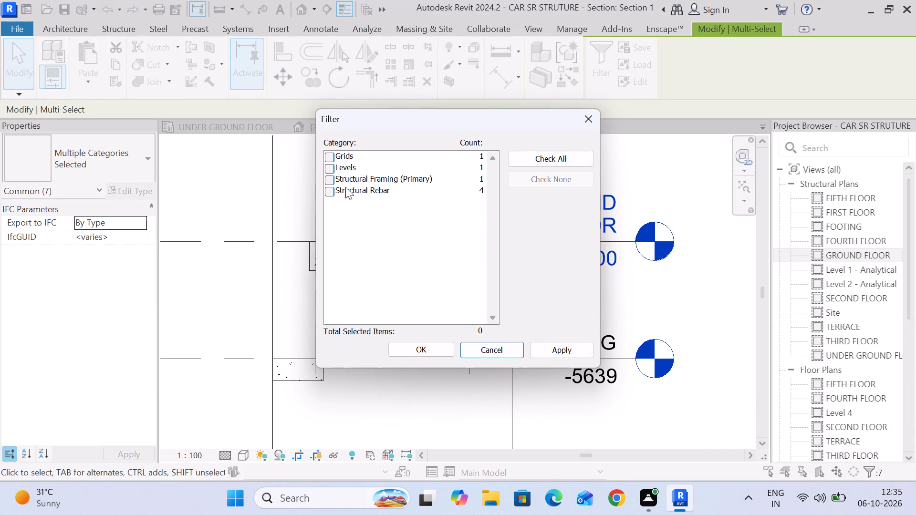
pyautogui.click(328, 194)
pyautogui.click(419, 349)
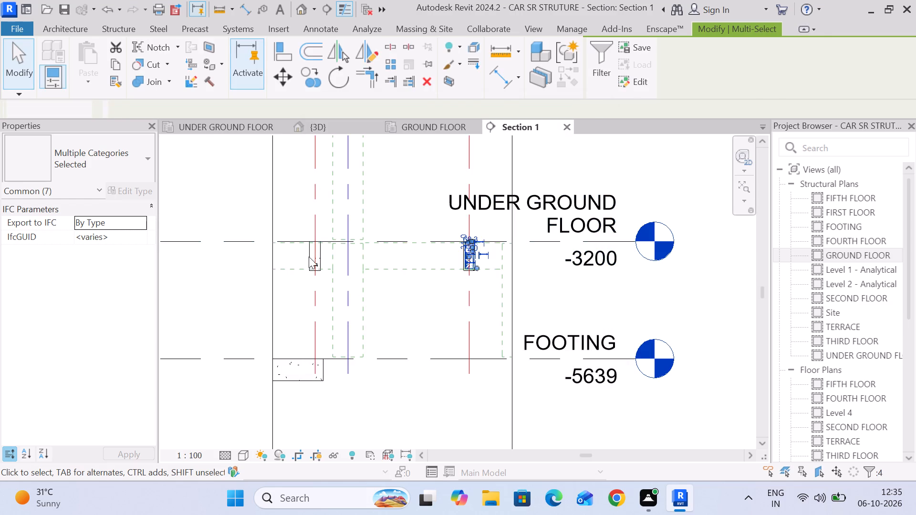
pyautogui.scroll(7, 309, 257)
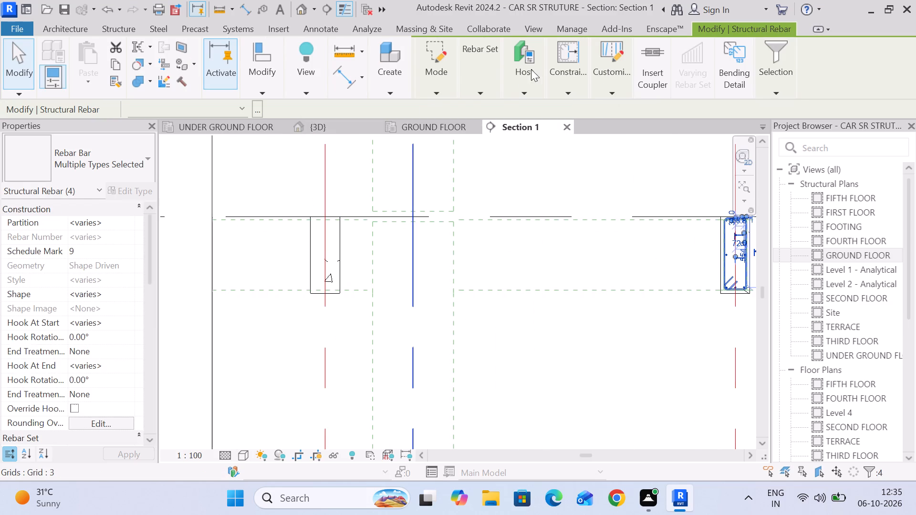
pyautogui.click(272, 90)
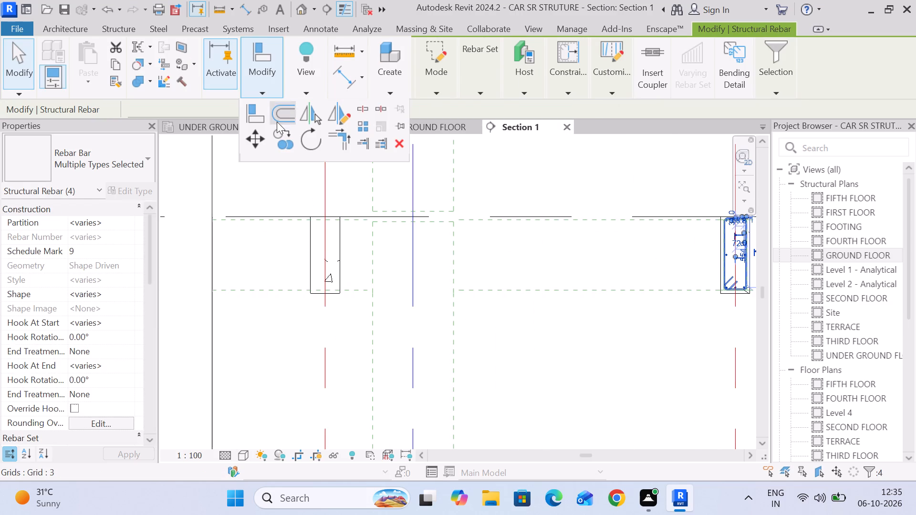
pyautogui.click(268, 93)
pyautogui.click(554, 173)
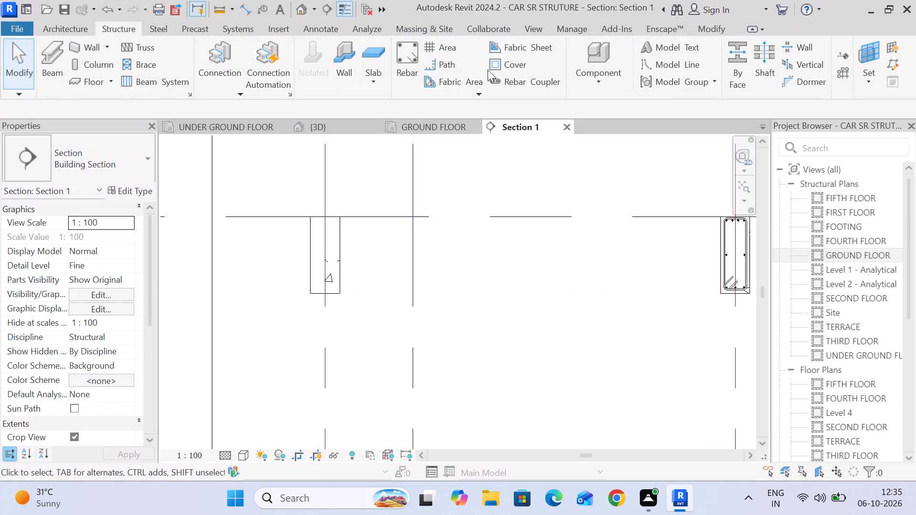
# Check the rebar cover setting of the left-hand beam at each level from Under Ground Floor up to Fourth Floor.
pyautogui.click(510, 69)
pyautogui.click(336, 288)
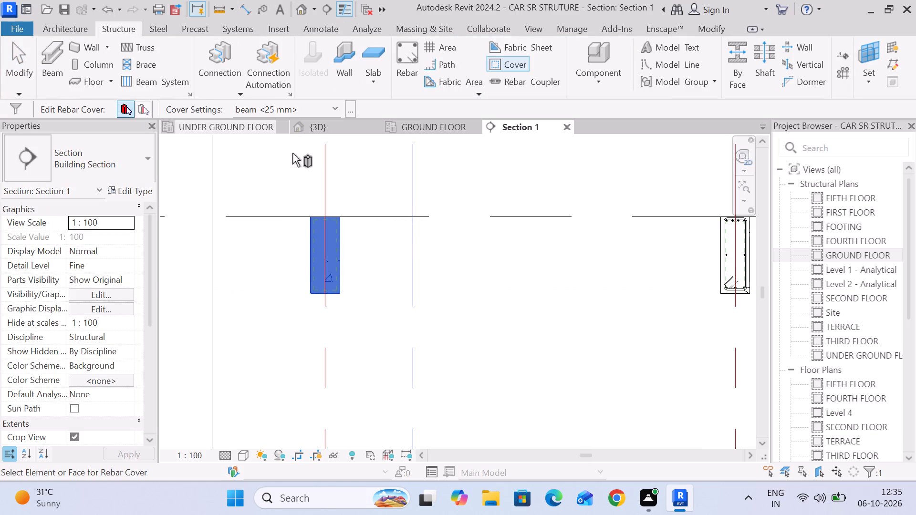
pyautogui.scroll(-7, 393, 187)
pyautogui.moveTo(389, 226); pyautogui.dragTo(388, 350, button='middle')
pyautogui.scroll(3, 340, 210)
pyautogui.click(373, 193)
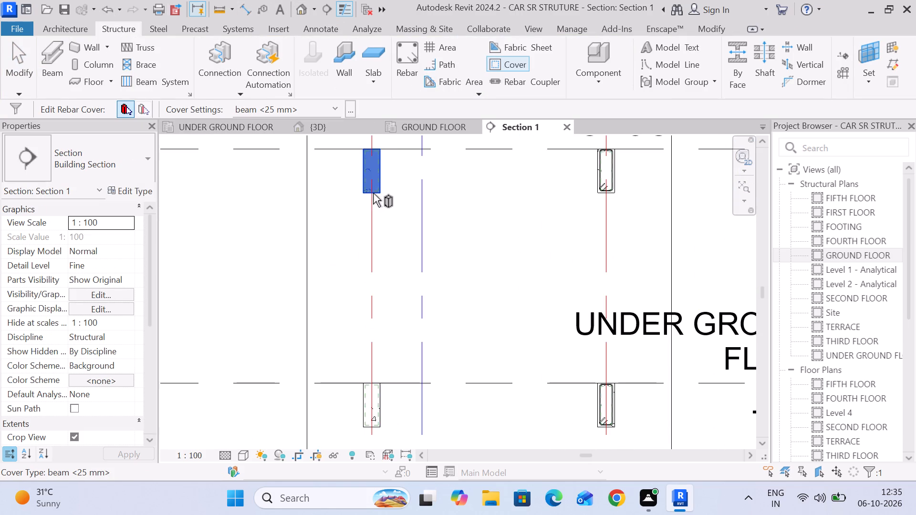
pyautogui.scroll(-5, 379, 193)
pyautogui.moveTo(402, 183); pyautogui.dragTo(405, 359, button='middle')
pyautogui.scroll(-1, 405, 376)
pyautogui.scroll(1, 383, 288)
pyautogui.click(377, 260)
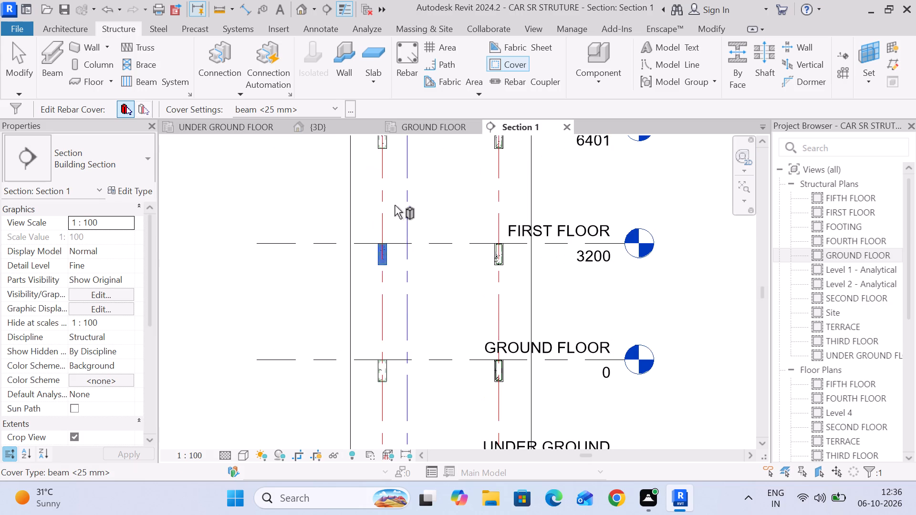
pyautogui.moveTo(398, 194); pyautogui.dragTo(398, 293, button='middle')
pyautogui.click(389, 241)
pyautogui.moveTo(389, 198); pyautogui.dragTo(390, 312, button='middle')
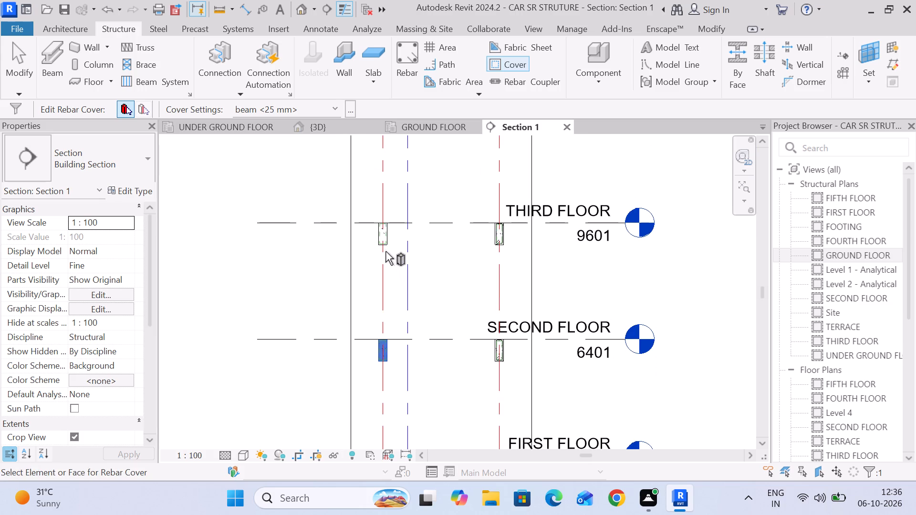
pyautogui.click(384, 244)
pyautogui.moveTo(388, 251); pyautogui.dragTo(388, 374, button='middle')
pyautogui.click(389, 254)
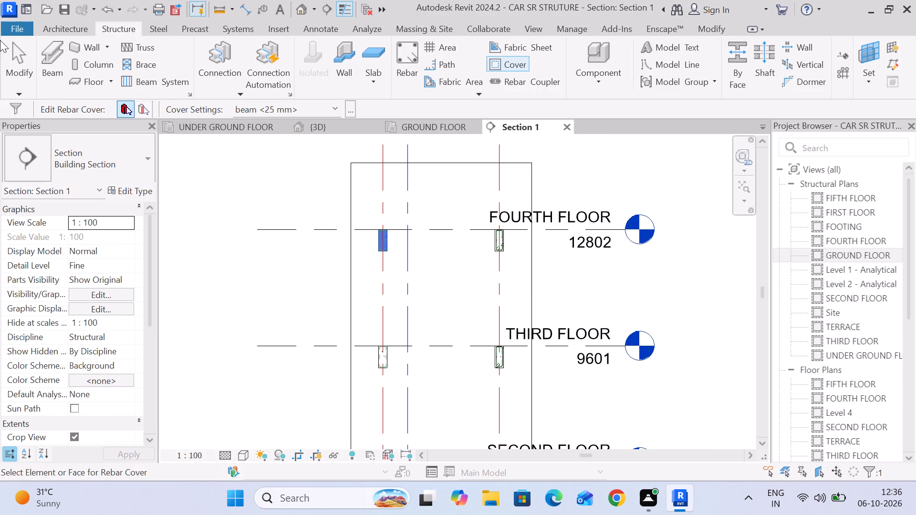
pyautogui.click(21, 61)
# Copy only the structural rebar of the right-hand Under Ground Floor beam into the left-hand beam on that level, using bottom midpoints as reference.
pyautogui.scroll(-5, 324, 134)
pyautogui.moveTo(413, 218); pyautogui.dragTo(401, 124, button='middle')
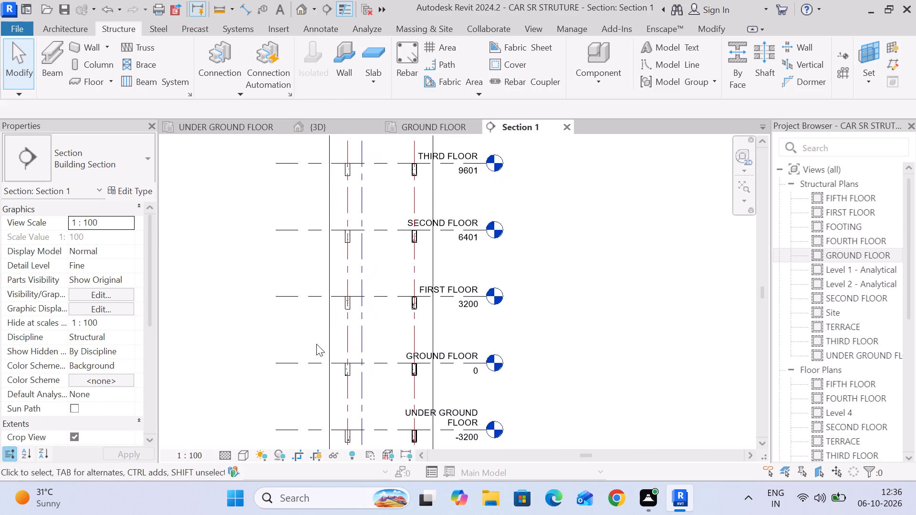
pyautogui.moveTo(316, 344); pyautogui.dragTo(334, 196, button='middle')
pyautogui.moveTo(385, 334); pyautogui.dragTo(382, 324, button='middle')
pyautogui.scroll(11, 385, 334)
pyautogui.moveTo(357, 261); pyautogui.dragTo(344, 311, button='middle')
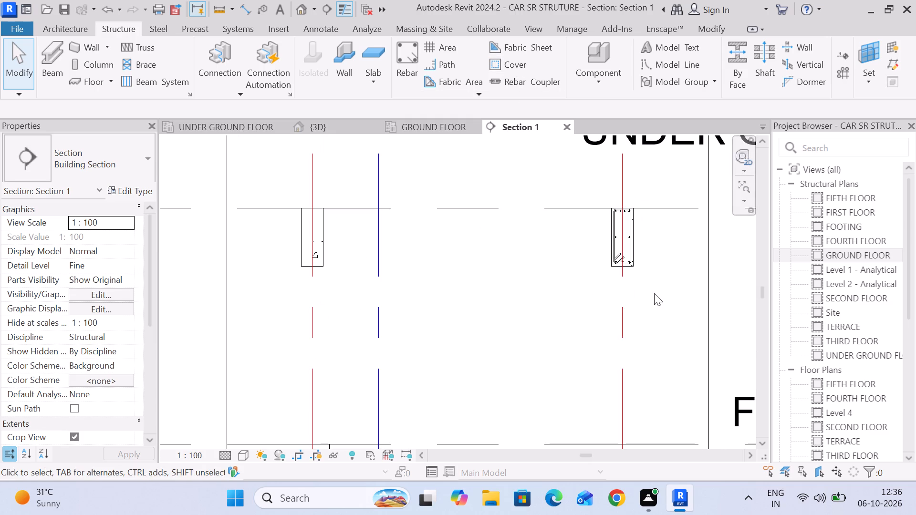
pyautogui.moveTo(673, 285); pyautogui.dragTo(581, 179)
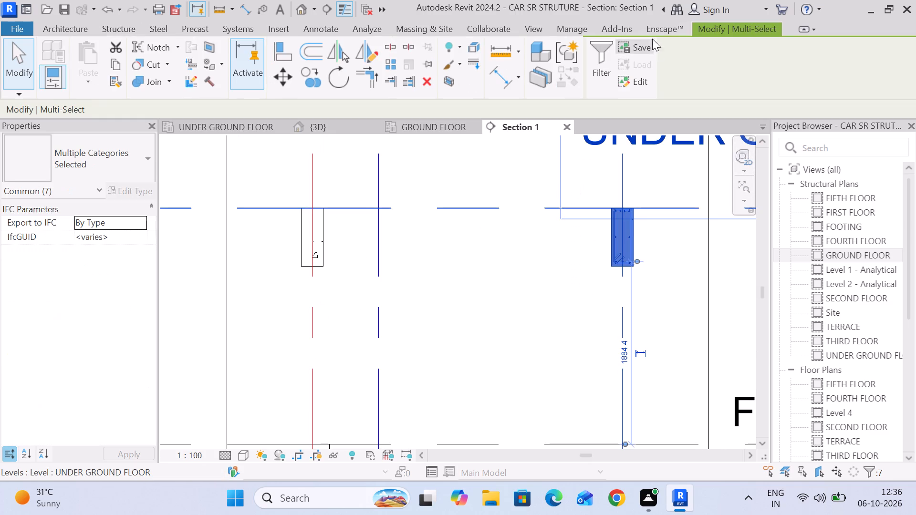
pyautogui.moveTo(610, 57); pyautogui.dragTo(606, 58)
pyautogui.click(555, 177)
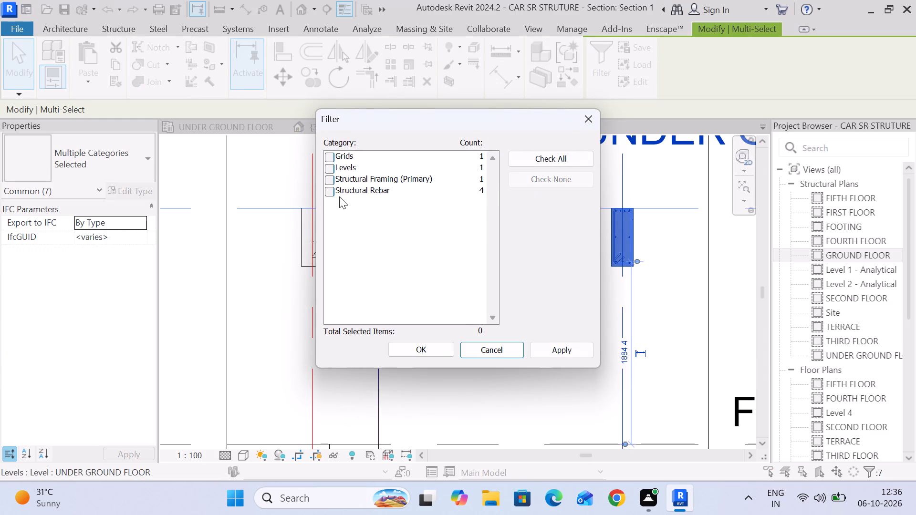
pyautogui.click(328, 195)
pyautogui.click(424, 348)
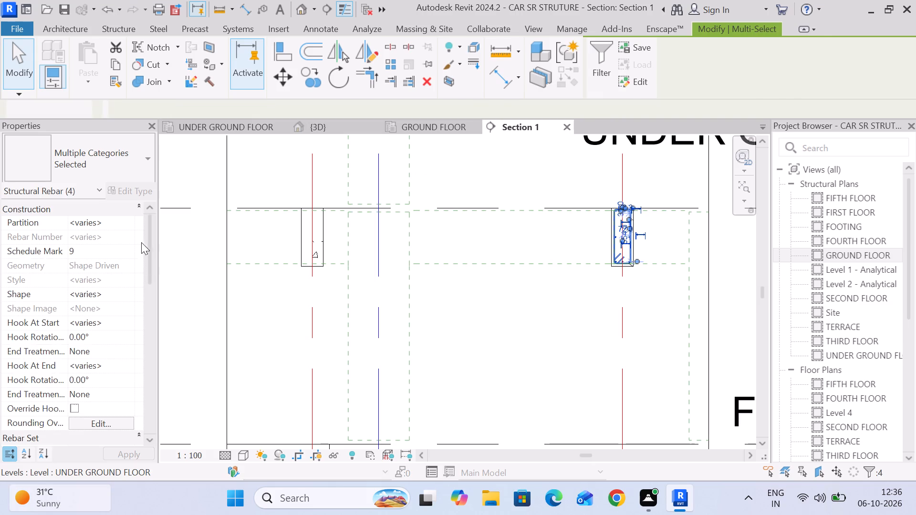
pyautogui.click(261, 88)
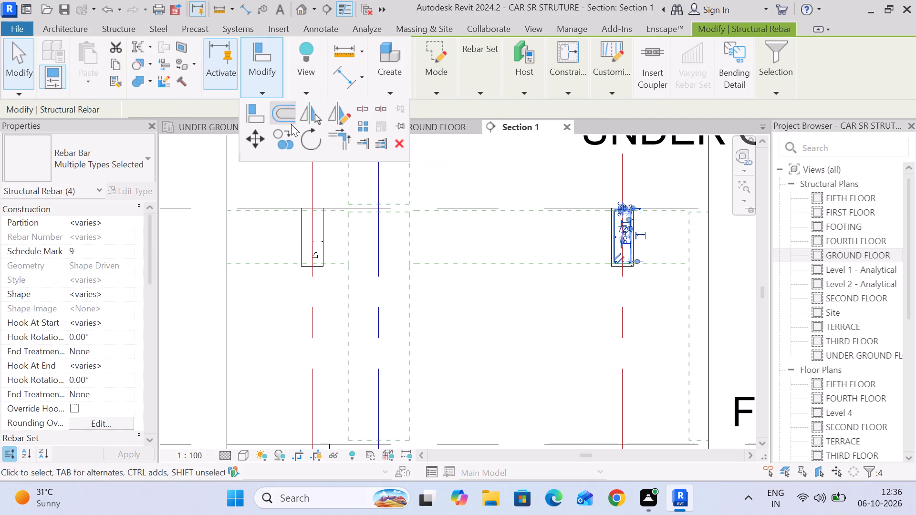
pyautogui.click(284, 140)
pyautogui.scroll(3, 621, 270)
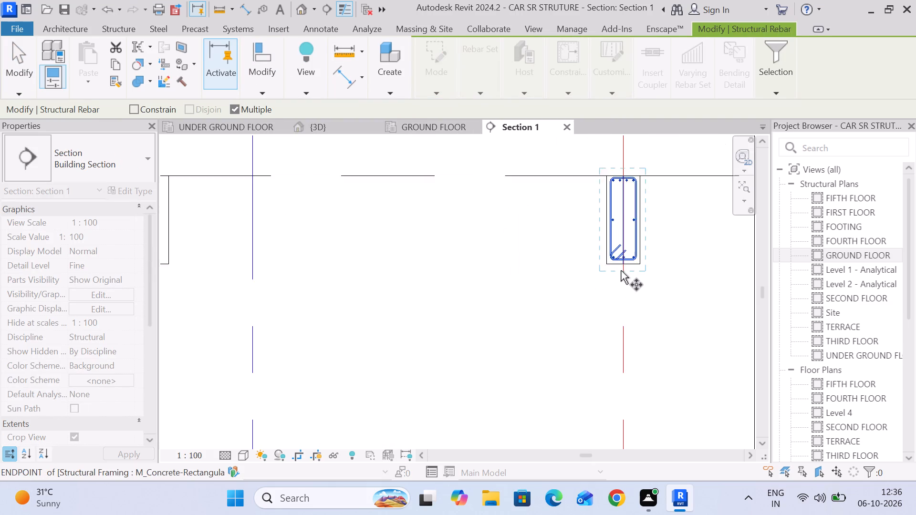
pyautogui.scroll(2, 621, 270)
pyautogui.click(623, 263)
pyautogui.moveTo(345, 275); pyautogui.dragTo(598, 278, button='middle')
pyautogui.click(250, 264)
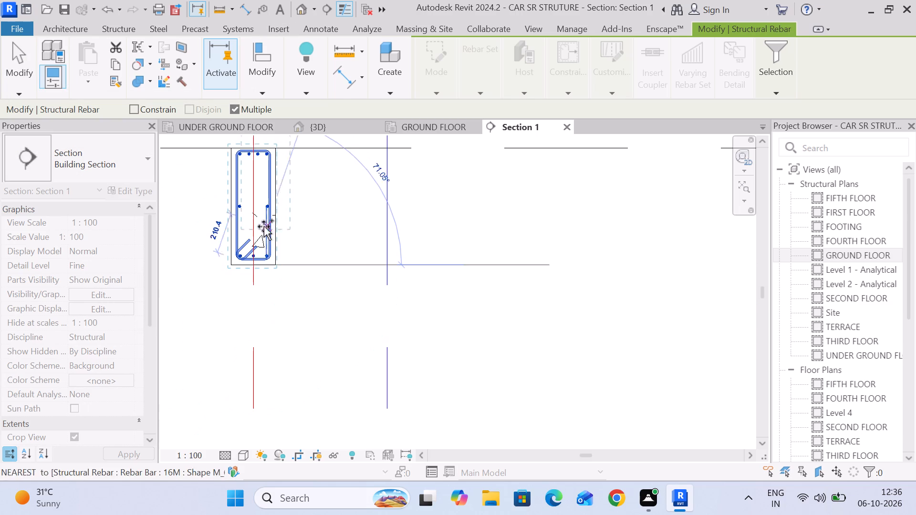
# Place another copy of the rebar in the left-hand Ground Floor beam, aligned to its bottom midpoint, and finish copying.
pyautogui.scroll(-5, 320, 234)
pyautogui.moveTo(317, 241); pyautogui.dragTo(326, 287, button='middle')
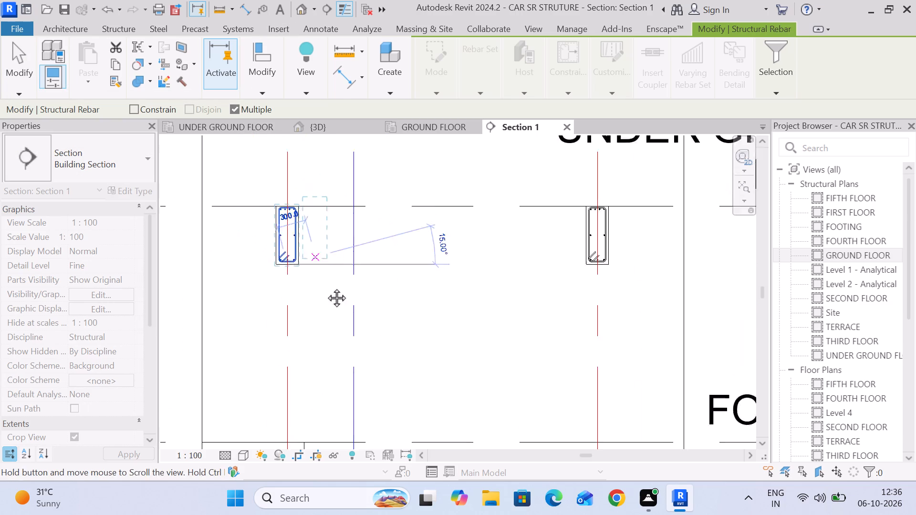
pyautogui.moveTo(326, 287); pyautogui.dragTo(340, 395, button='middle')
pyautogui.moveTo(323, 233); pyautogui.dragTo(339, 415, button='middle')
pyautogui.scroll(5, 324, 269)
pyautogui.click(326, 285)
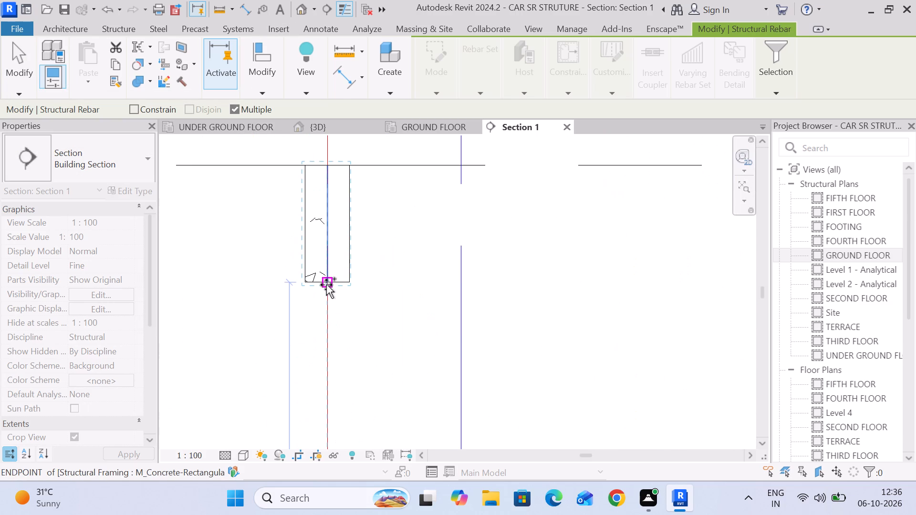
pyautogui.click(6, 72)
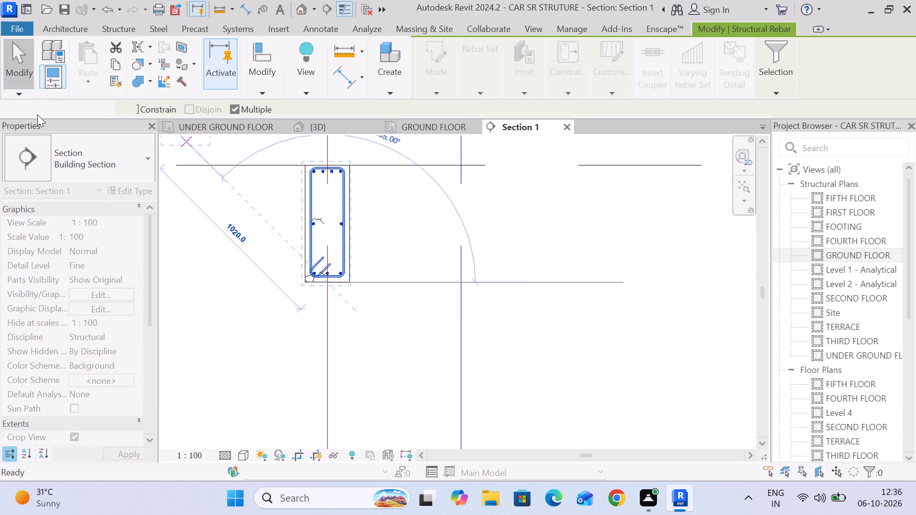
# Inspect the left-hand Ground Floor beam and the fit of its copied reinforcement.
pyautogui.scroll(-4, 331, 332)
pyautogui.scroll(12, 328, 227)
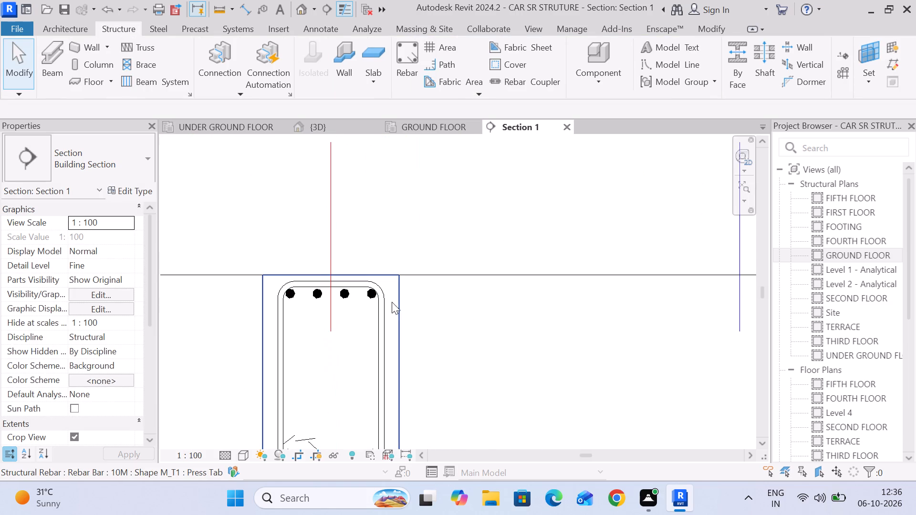
pyautogui.click(396, 309)
pyautogui.scroll(-7, 393, 309)
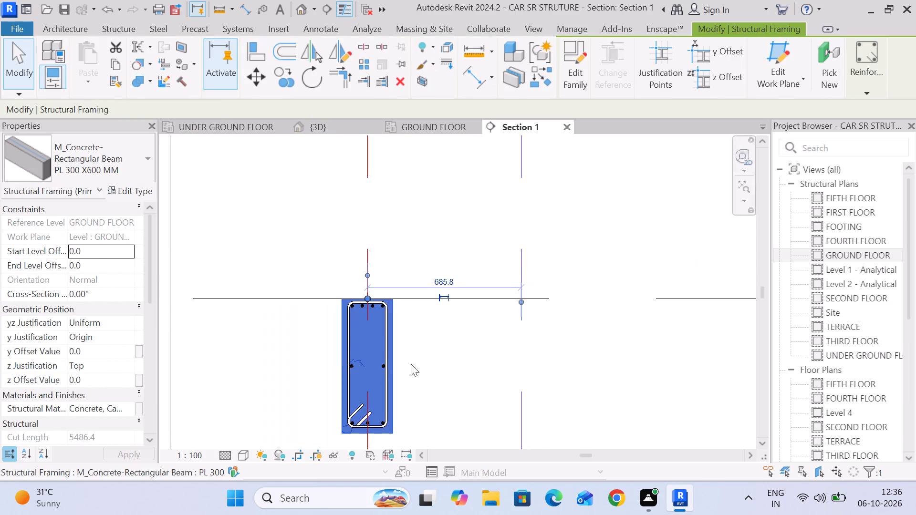
pyautogui.moveTo(415, 369); pyautogui.dragTo(406, 207, button='middle')
pyautogui.scroll(-6, 407, 215)
pyautogui.click(435, 304)
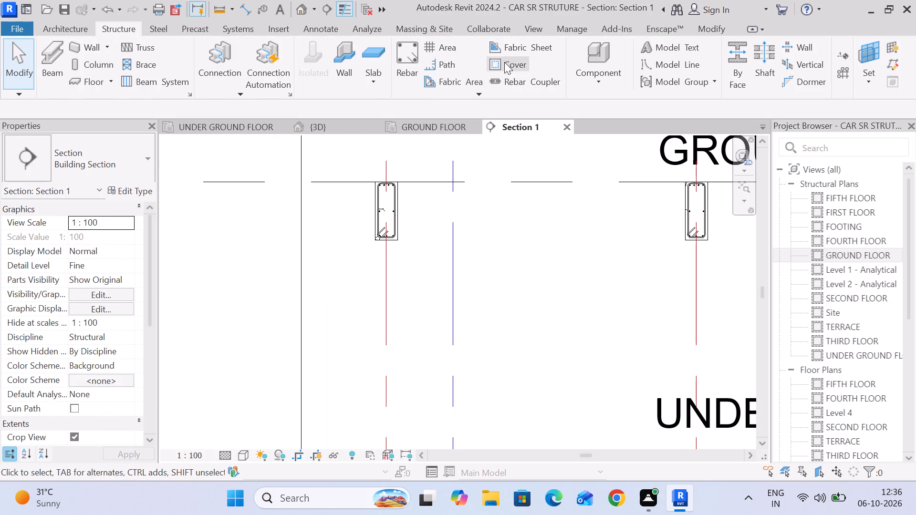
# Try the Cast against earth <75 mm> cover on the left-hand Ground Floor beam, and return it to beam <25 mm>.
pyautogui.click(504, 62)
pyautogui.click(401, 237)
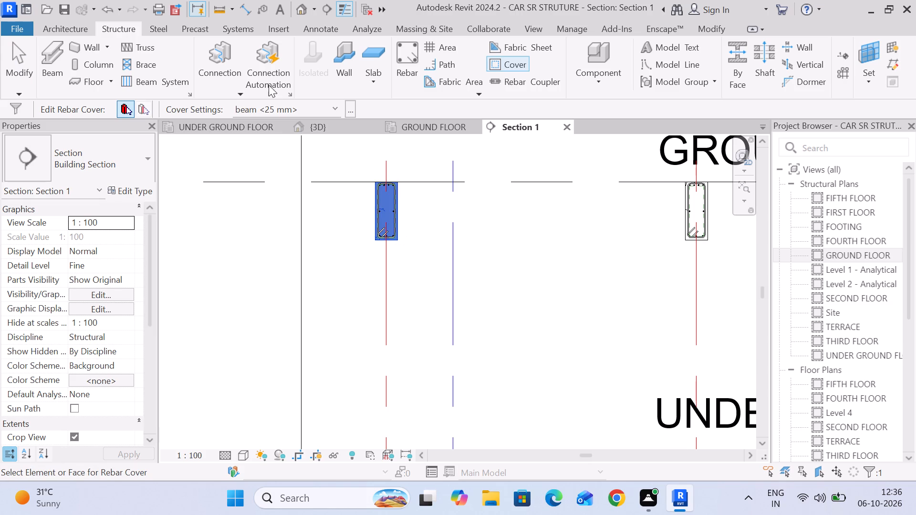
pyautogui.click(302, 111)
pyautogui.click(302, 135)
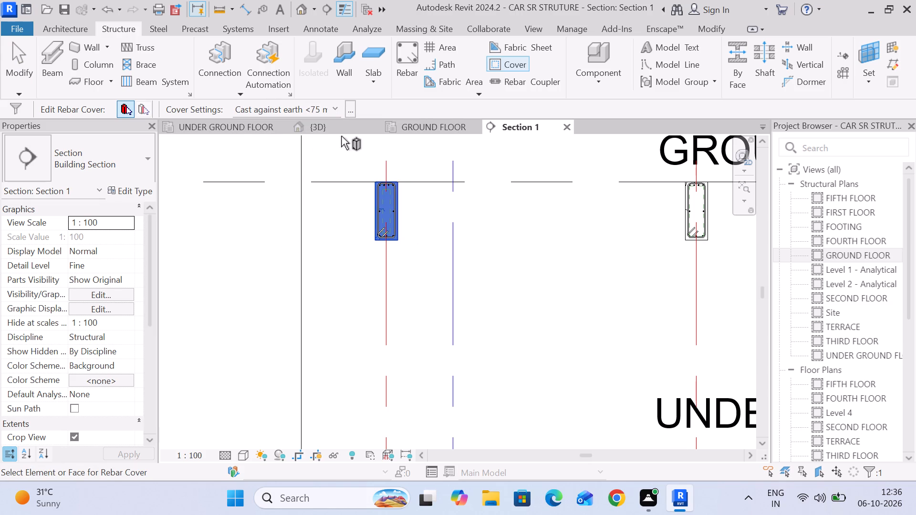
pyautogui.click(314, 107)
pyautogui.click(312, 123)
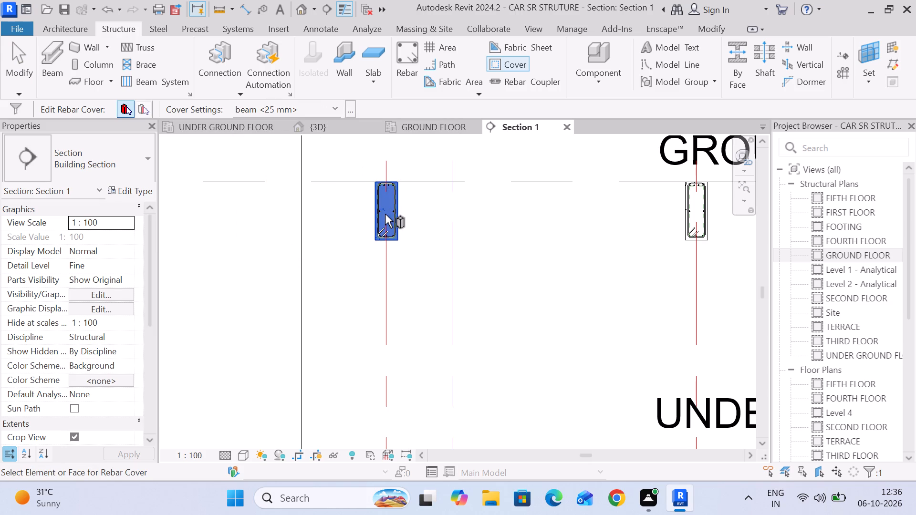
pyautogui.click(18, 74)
# Inspect the stirrup in the right-hand Ground Floor beam for comparison.
pyautogui.moveTo(702, 289); pyautogui.dragTo(535, 292, button='middle')
pyautogui.scroll(7, 534, 239)
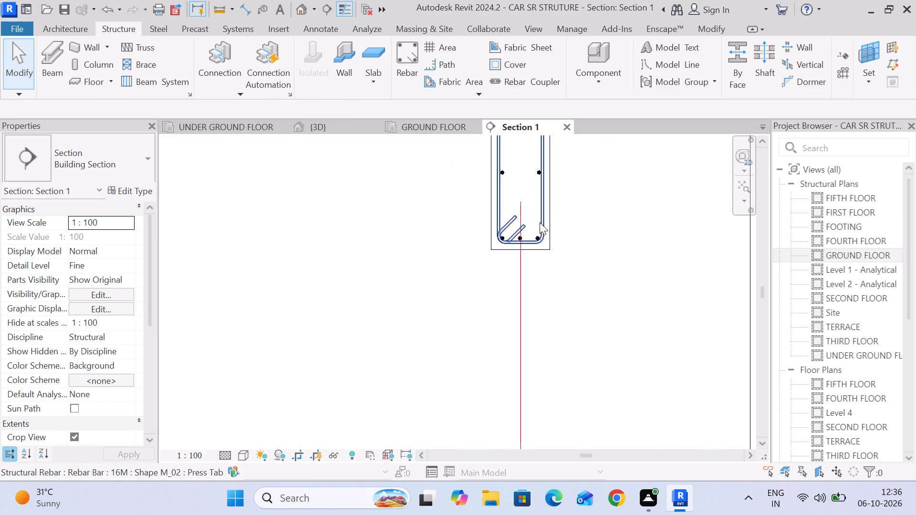
pyautogui.moveTo(551, 225); pyautogui.dragTo(541, 330, button='middle')
pyautogui.click(539, 240)
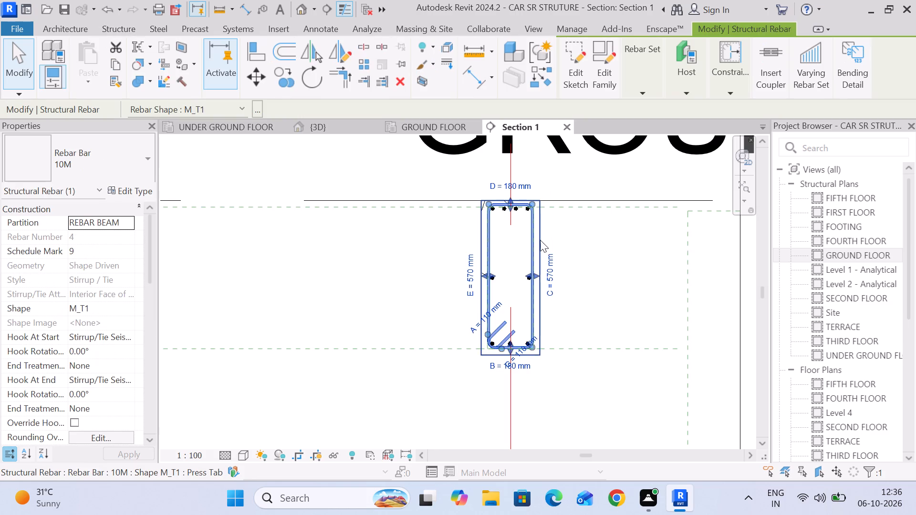
pyautogui.click(604, 270)
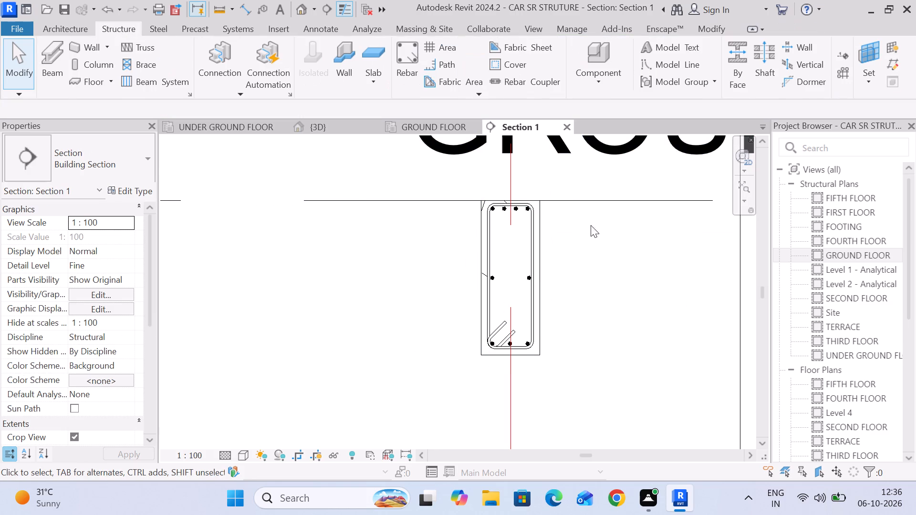
# Set the rebar cover of the right-hand Ground Floor beam to beam <25 mm>.
pyautogui.click(514, 61)
pyautogui.click(541, 249)
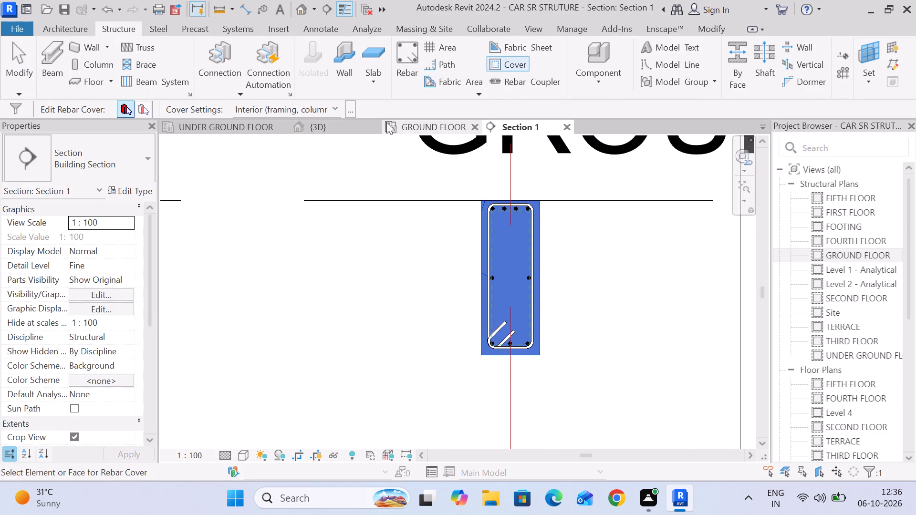
pyautogui.click(308, 104)
pyautogui.click(323, 129)
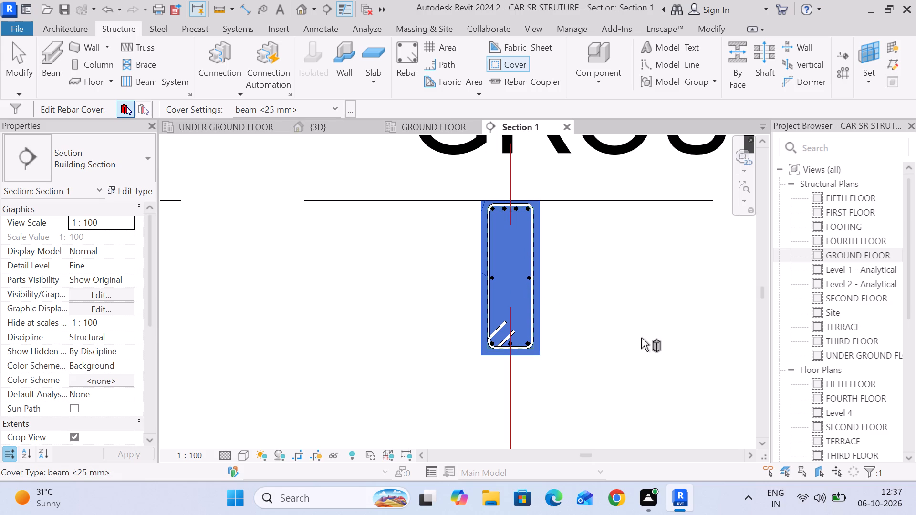
pyautogui.click(6, 79)
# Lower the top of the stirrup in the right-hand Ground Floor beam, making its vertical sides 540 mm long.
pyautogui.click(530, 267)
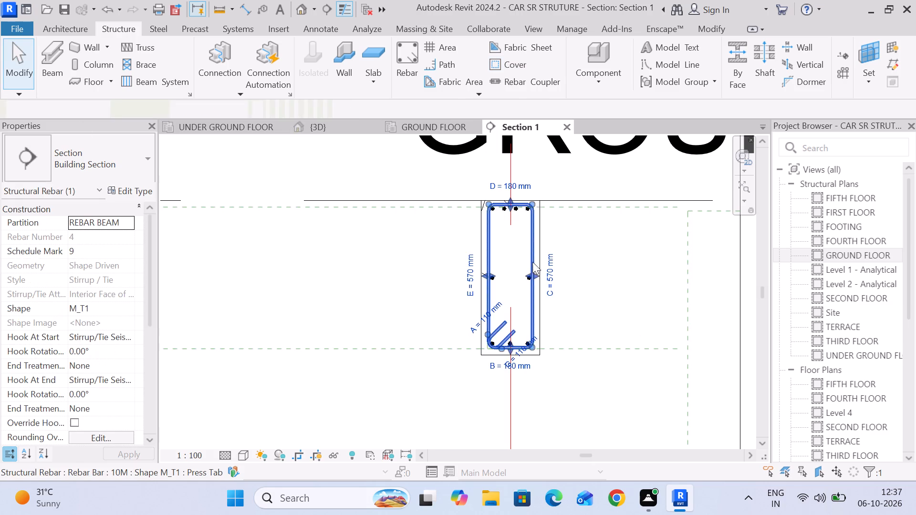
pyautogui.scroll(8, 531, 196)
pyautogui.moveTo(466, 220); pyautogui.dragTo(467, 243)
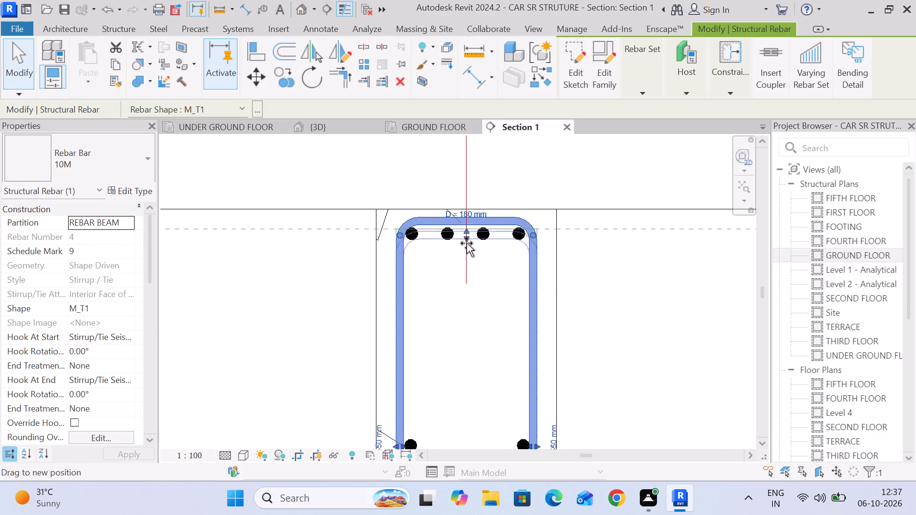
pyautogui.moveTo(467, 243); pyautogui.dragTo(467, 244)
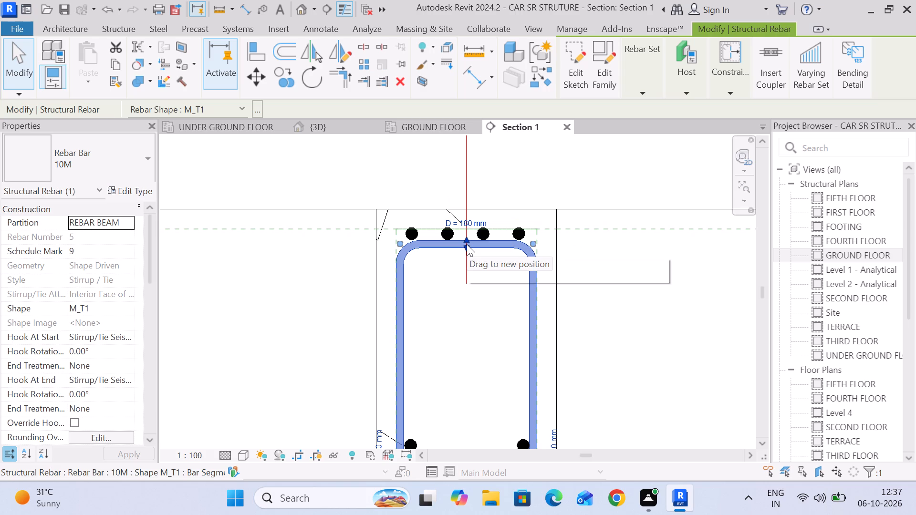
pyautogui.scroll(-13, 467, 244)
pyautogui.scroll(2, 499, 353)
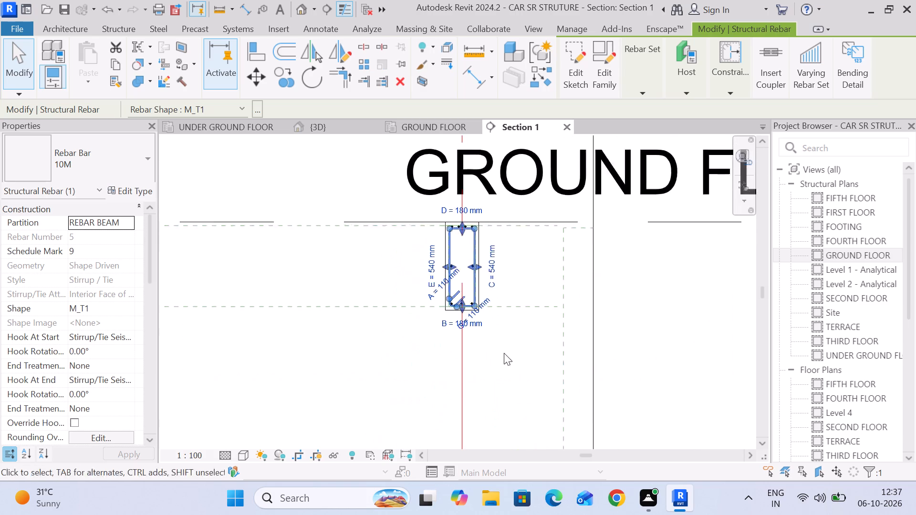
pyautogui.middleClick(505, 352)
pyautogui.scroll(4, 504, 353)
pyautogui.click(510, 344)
# Delete only the structural rebar from the right-hand Under Ground Floor beam, filtering out the beam, grid and level.
pyautogui.scroll(-13, 508, 345)
pyautogui.moveTo(521, 290); pyautogui.dragTo(520, 220, button='middle')
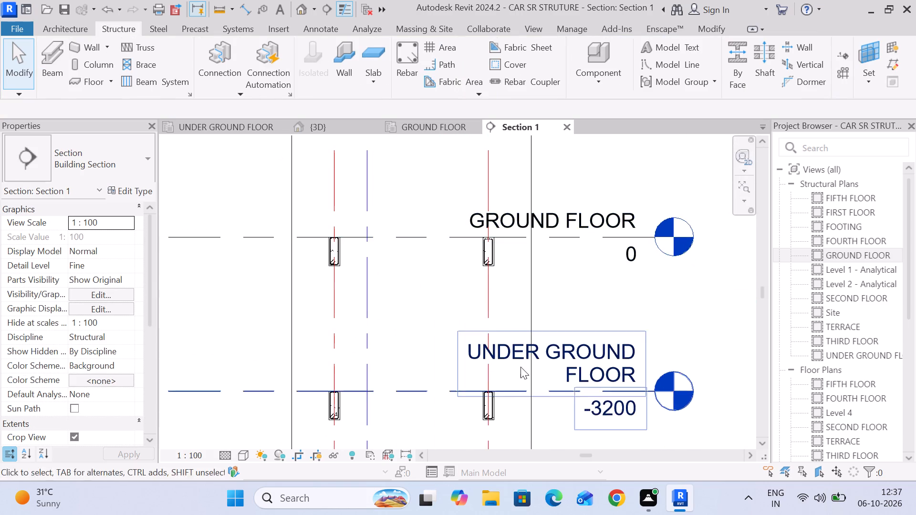
pyautogui.moveTo(513, 399); pyautogui.dragTo(516, 245, button='middle')
pyautogui.scroll(-6, 510, 344)
pyautogui.scroll(5, 504, 336)
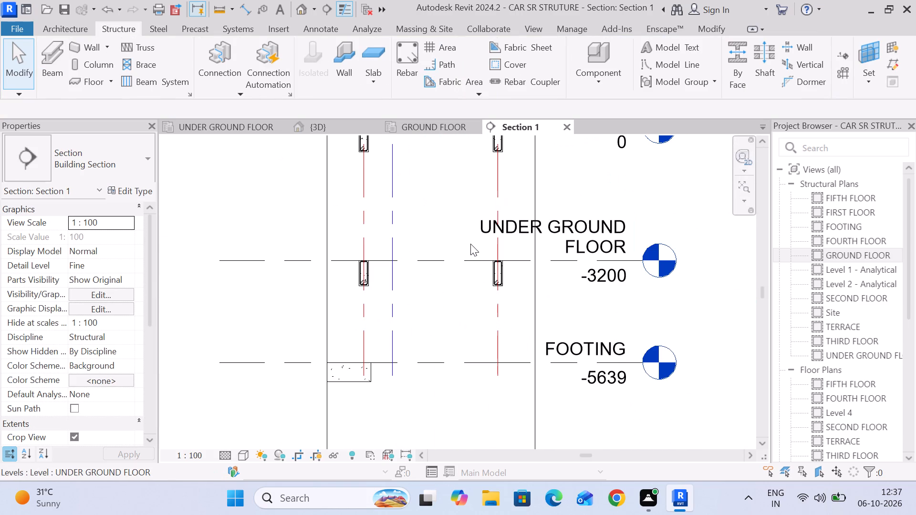
pyautogui.scroll(5, 481, 242)
pyautogui.click(481, 257)
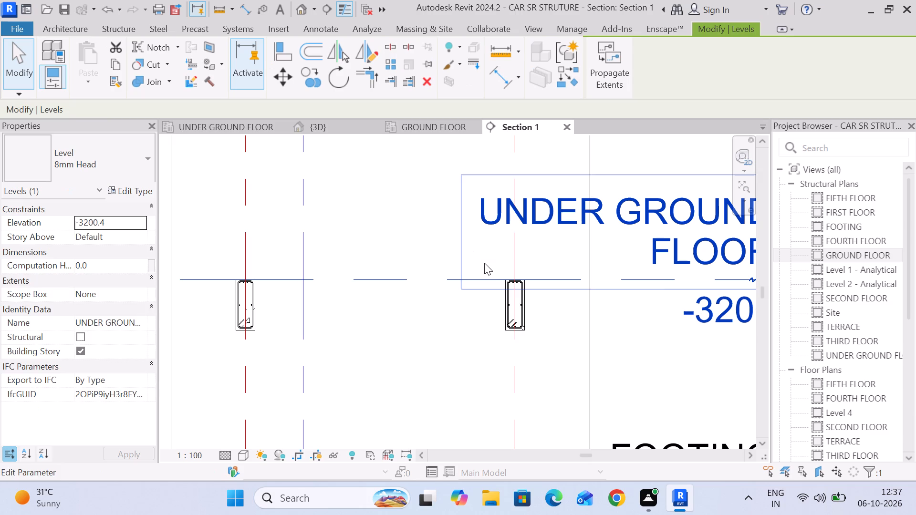
pyautogui.click(586, 324)
pyautogui.moveTo(535, 343); pyautogui.dragTo(490, 263)
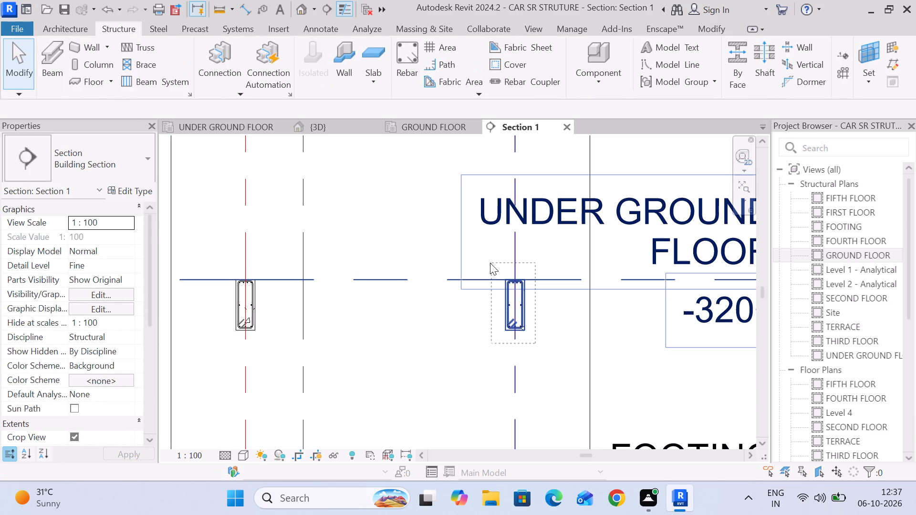
pyautogui.moveTo(490, 263); pyautogui.dragTo(489, 263)
pyautogui.click(598, 61)
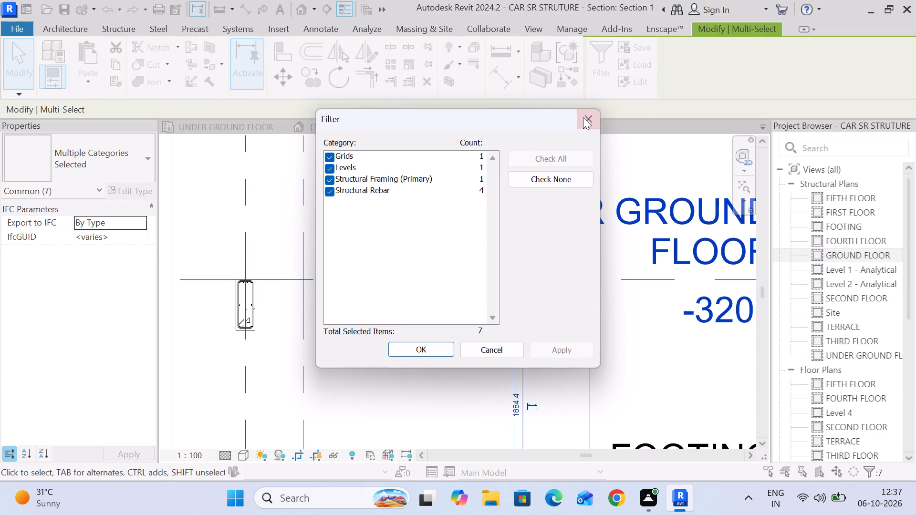
pyautogui.click(557, 176)
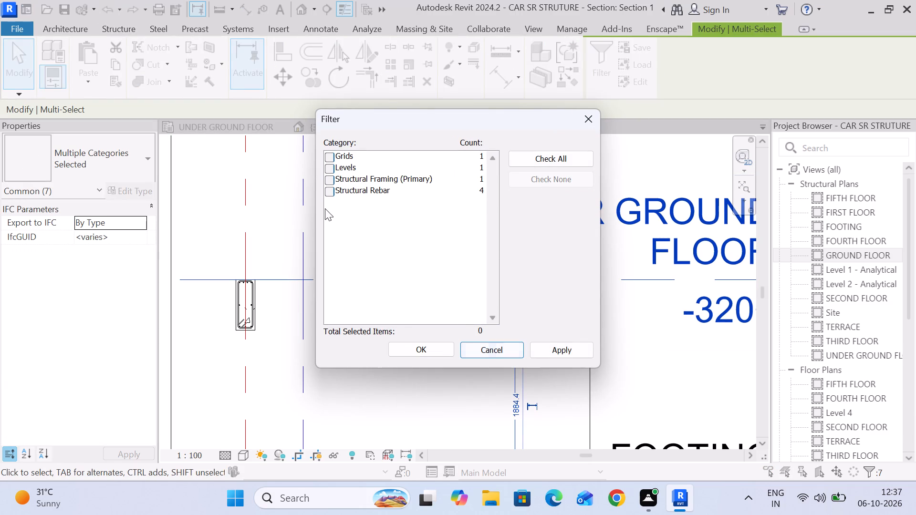
pyautogui.click(327, 192)
pyautogui.click(427, 349)
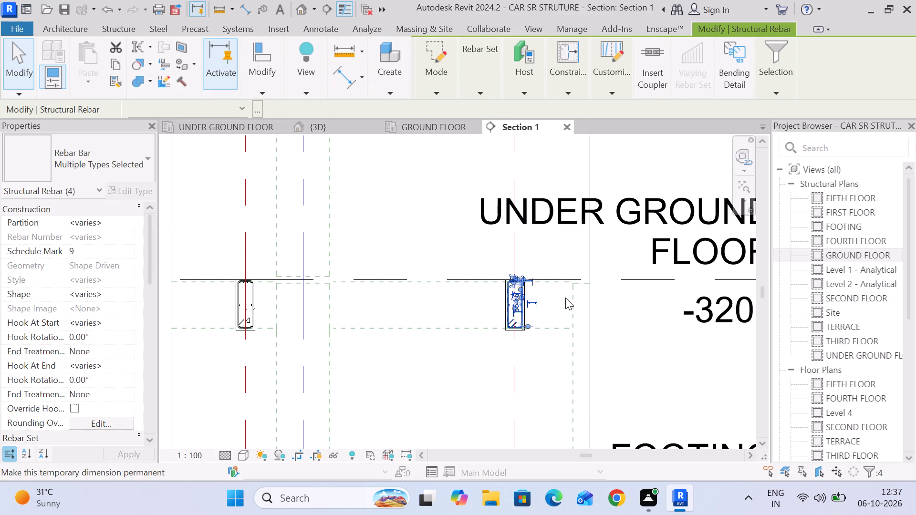
pyautogui.press('Delete')
# Delete only the structural rebar from the right-hand Ground Floor beam, filtering out the beam, grid and level.
pyautogui.scroll(-4, 499, 292)
pyautogui.moveTo(504, 288); pyautogui.dragTo(476, 458, button='middle')
pyautogui.scroll(5, 503, 299)
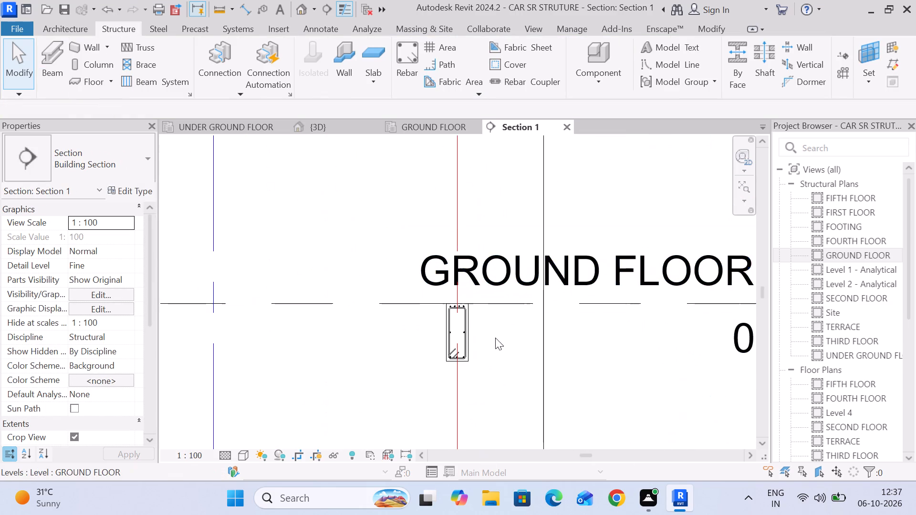
pyautogui.moveTo(486, 379); pyautogui.dragTo(434, 292)
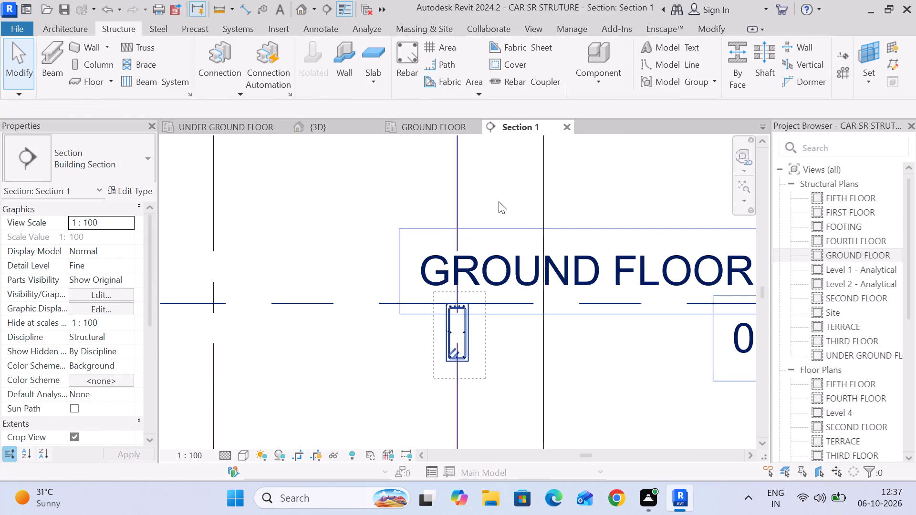
pyautogui.click(595, 66)
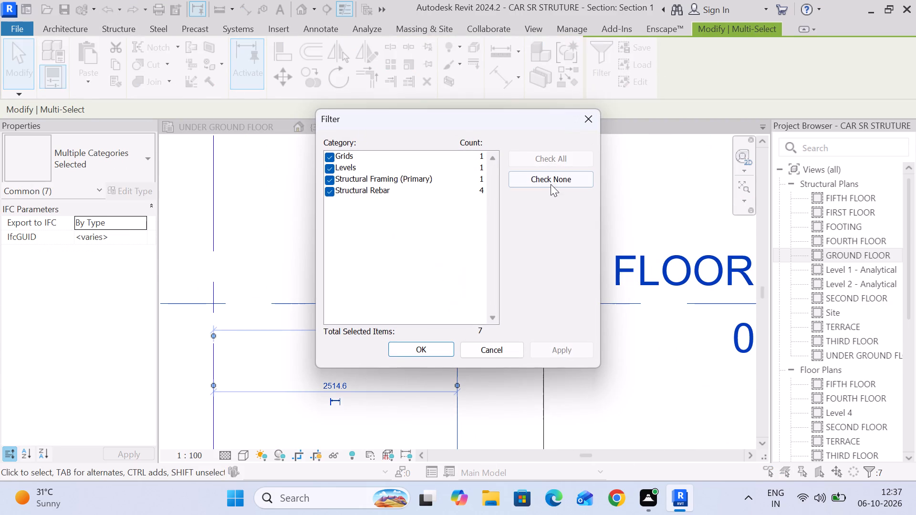
pyautogui.click(551, 184)
pyautogui.click(330, 190)
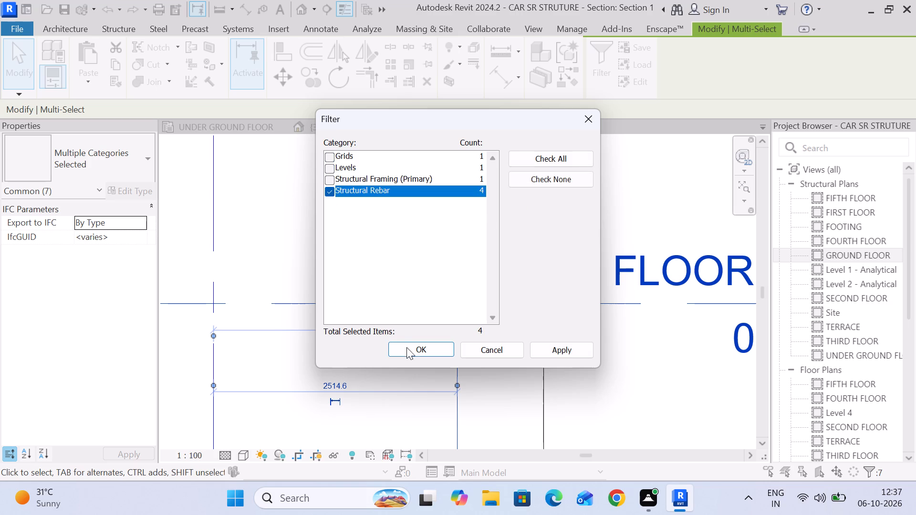
pyautogui.click(411, 348)
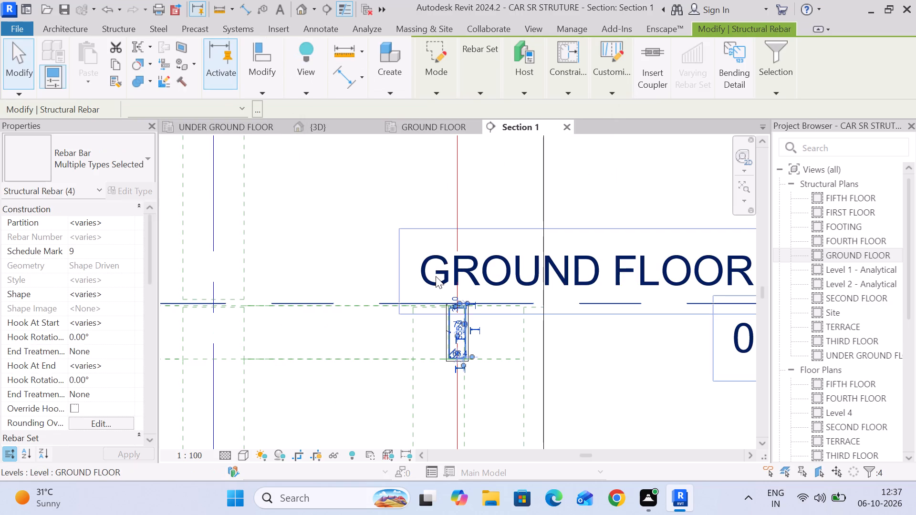
pyautogui.press('Delete')
# Delete only the structural rebar from the right-hand First Floor beam, leaving the beam in place.
pyautogui.scroll(1, 425, 222)
pyautogui.moveTo(425, 221); pyautogui.dragTo(470, 439, button='middle')
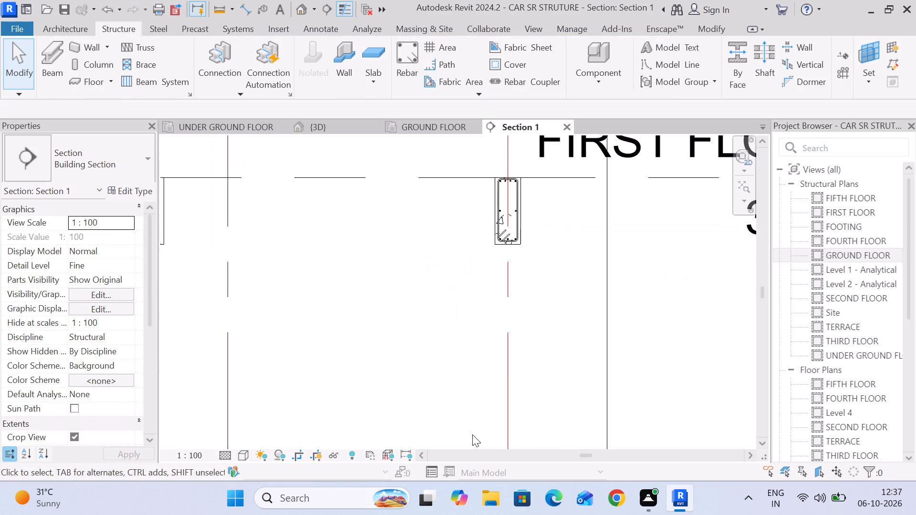
pyautogui.moveTo(542, 274); pyautogui.dragTo(509, 374, button='middle')
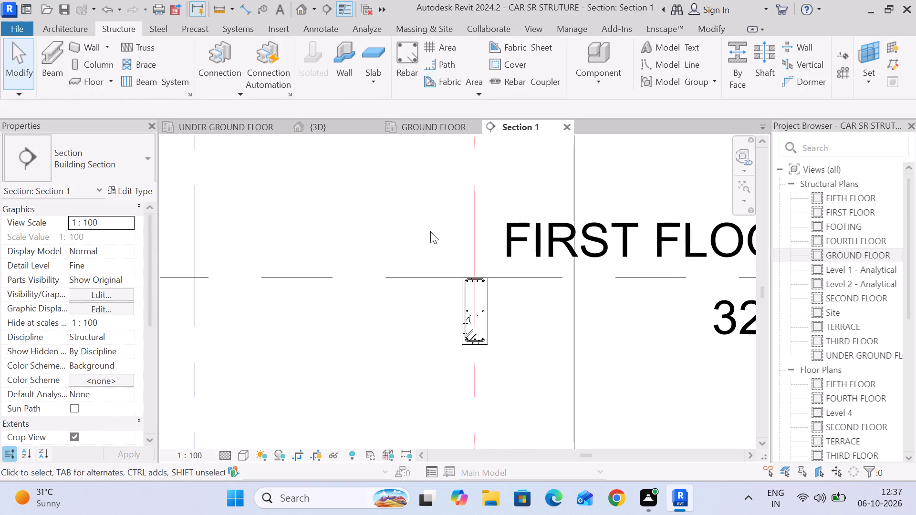
pyautogui.moveTo(431, 241); pyautogui.dragTo(500, 363)
pyautogui.click(596, 79)
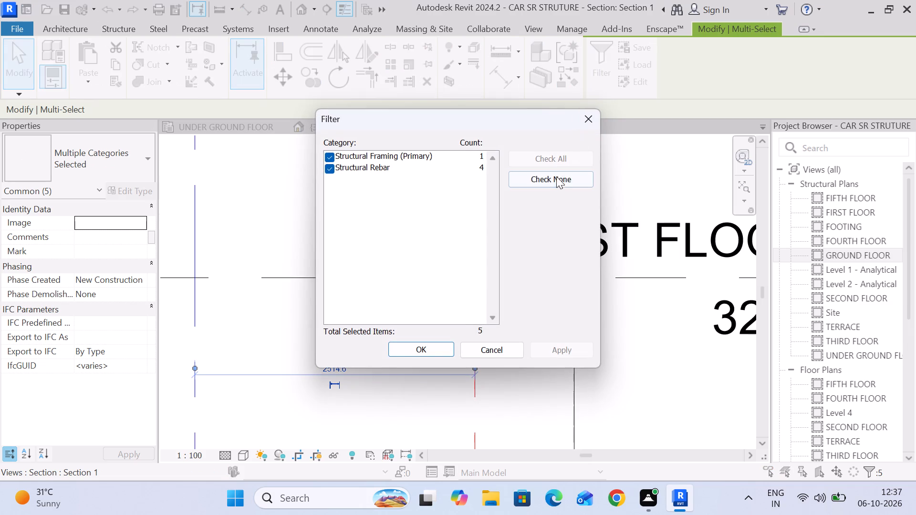
pyautogui.click(556, 179)
pyautogui.click(327, 169)
pyautogui.moveTo(406, 345); pyautogui.dragTo(408, 349)
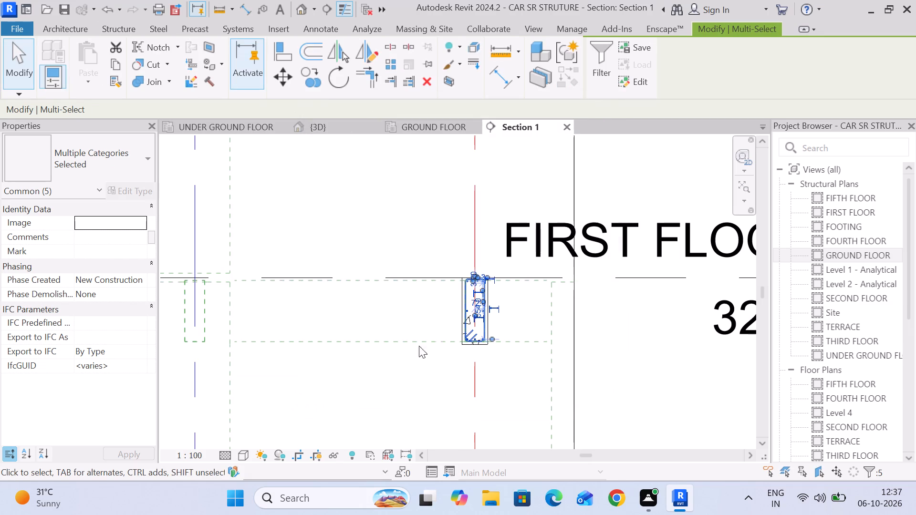
pyautogui.press('Delete')
# Delete only the structural rebar from the right-hand Second Floor beam, filtering out the beam, grid and level.
pyautogui.moveTo(460, 206); pyautogui.dragTo(461, 393, button='middle')
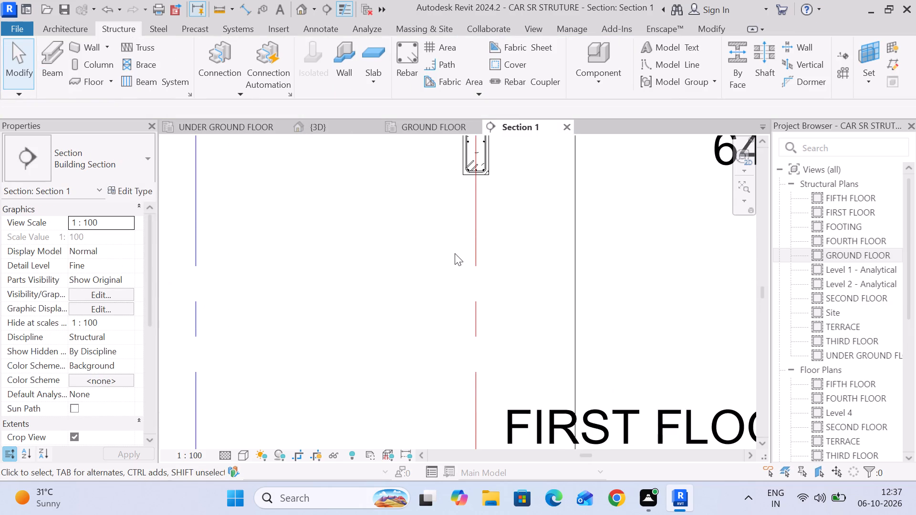
pyautogui.scroll(-1, 455, 258)
pyautogui.moveTo(456, 272); pyautogui.dragTo(457, 387, button='middle')
pyautogui.scroll(5, 470, 280)
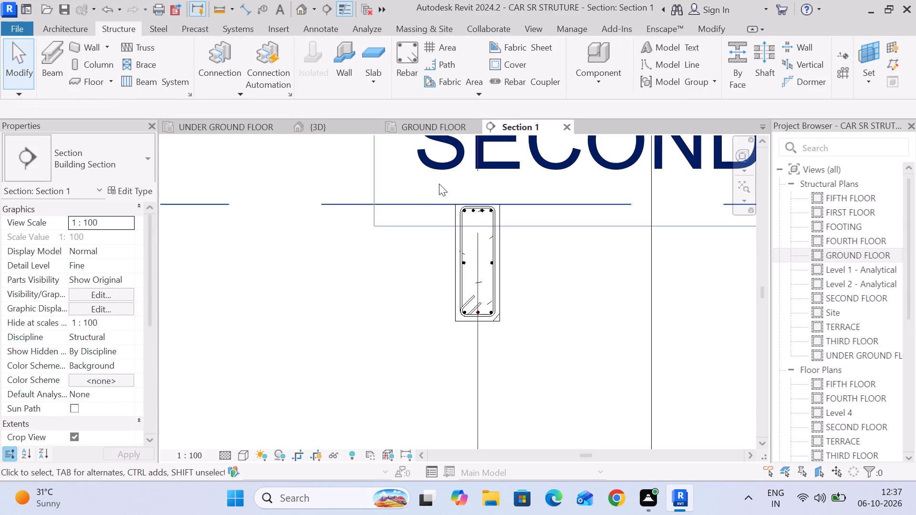
pyautogui.scroll(-1, 434, 206)
pyautogui.moveTo(507, 322); pyautogui.dragTo(454, 227)
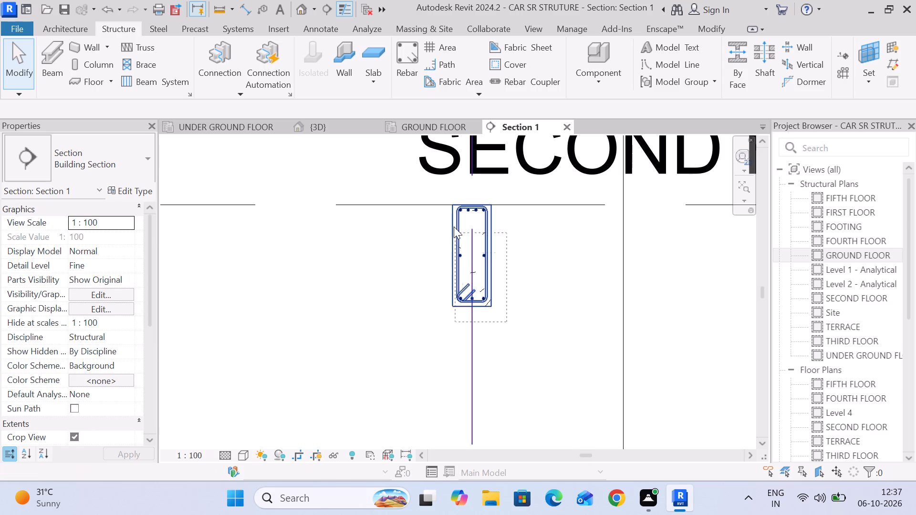
pyautogui.moveTo(454, 227); pyautogui.dragTo(437, 188)
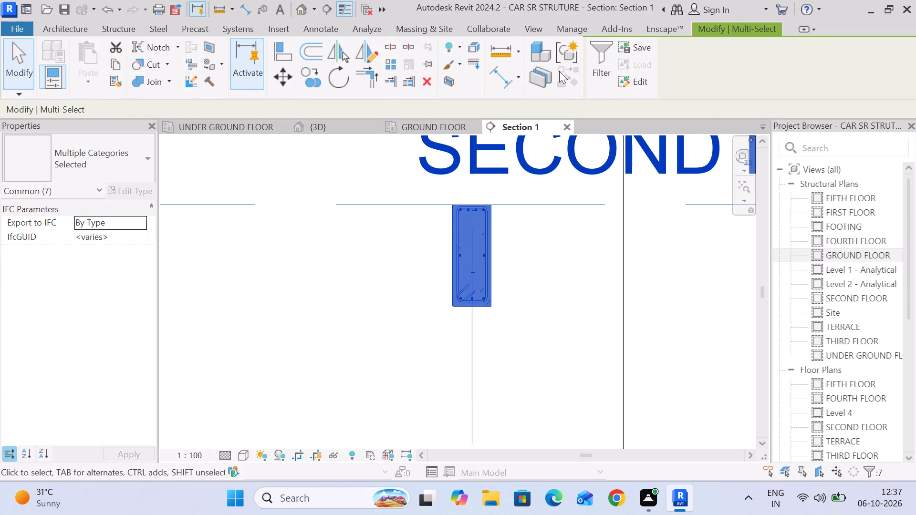
pyautogui.click(614, 59)
pyautogui.click(561, 180)
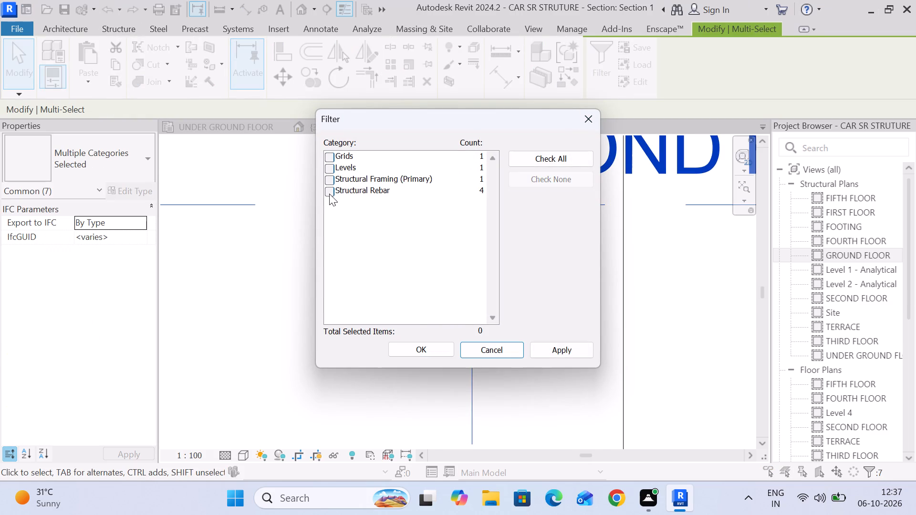
pyautogui.click(329, 194)
pyautogui.click(418, 346)
pyautogui.press('Delete')
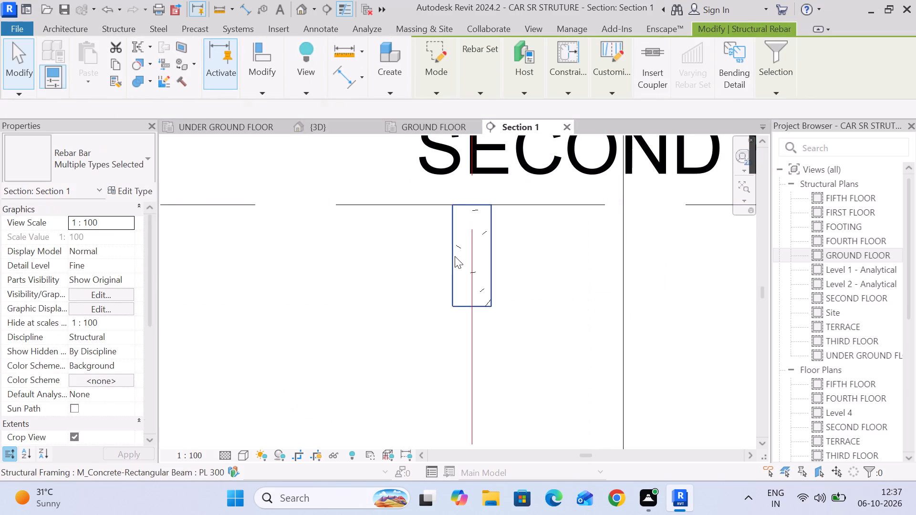
# Delete only the structural rebar from the right-hand Third Floor beam, filtering out the beam, grid and level.
pyautogui.scroll(-4, 455, 256)
pyautogui.moveTo(454, 256); pyautogui.dragTo(453, 406, button='middle')
pyautogui.moveTo(449, 188); pyautogui.dragTo(455, 379, button='middle')
pyautogui.scroll(6, 480, 297)
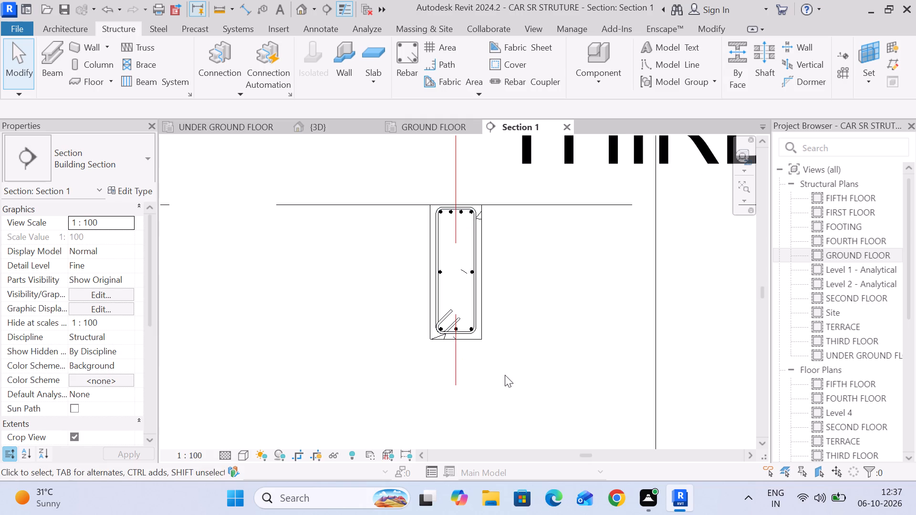
pyautogui.moveTo(505, 375); pyautogui.dragTo(405, 195)
pyautogui.click(596, 78)
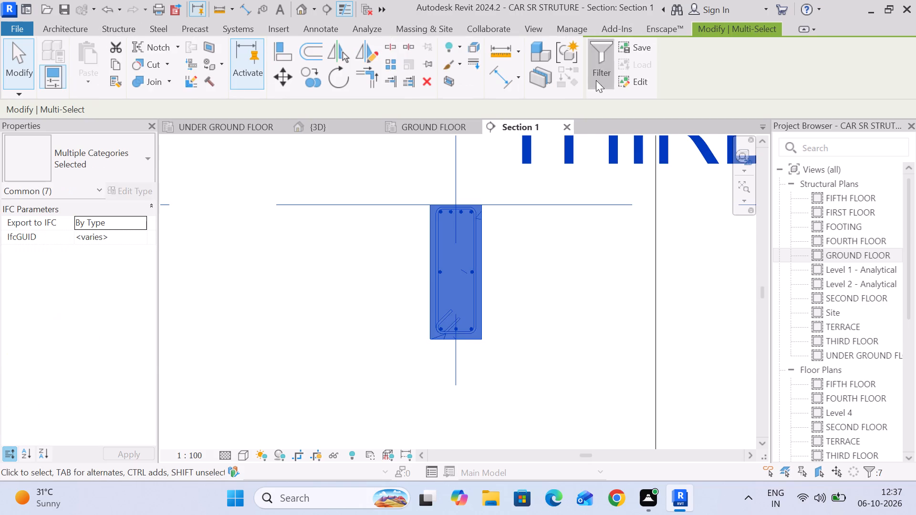
pyautogui.click(564, 179)
pyautogui.click(330, 194)
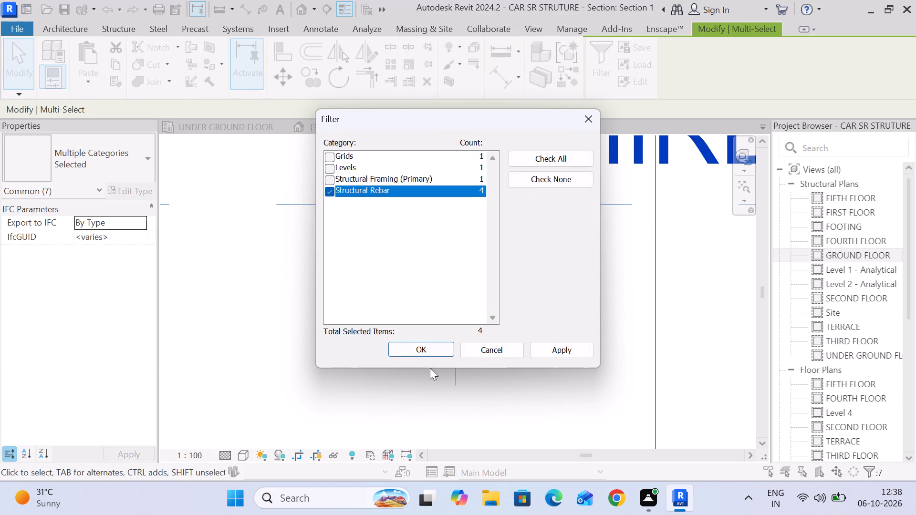
pyautogui.click(427, 350)
pyautogui.press('Delete')
# Delete only the structural rebar from the right-hand Fourth Floor beam, filtering out the beam, grid and level.
pyautogui.scroll(-3, 467, 257)
pyautogui.moveTo(466, 268); pyautogui.dragTo(466, 466, button='middle')
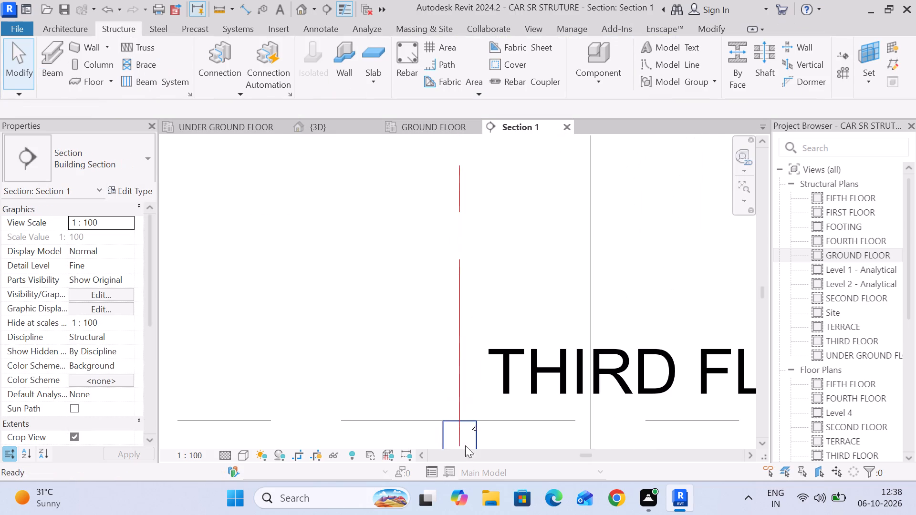
pyautogui.scroll(-8, 451, 268)
pyautogui.moveTo(453, 207); pyautogui.dragTo(453, 367, button='middle')
pyautogui.scroll(6, 453, 367)
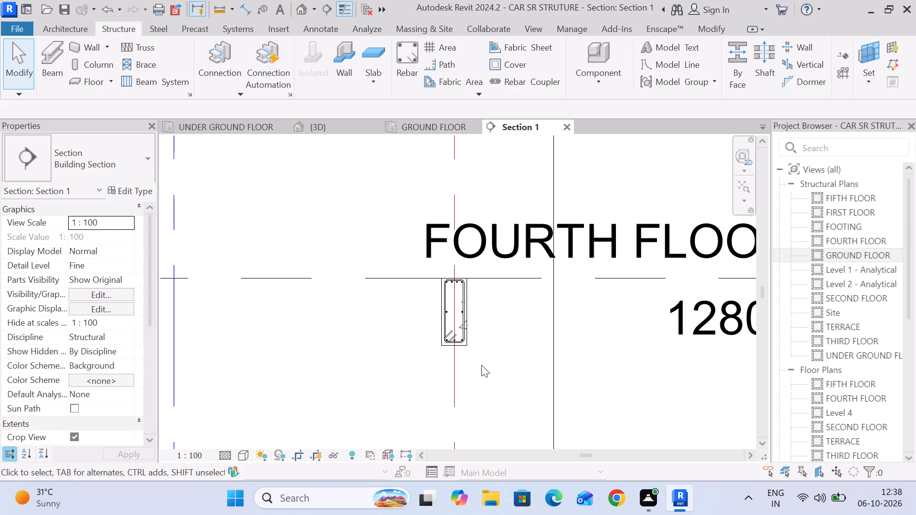
pyautogui.moveTo(481, 365); pyautogui.dragTo(420, 265)
pyautogui.click(597, 53)
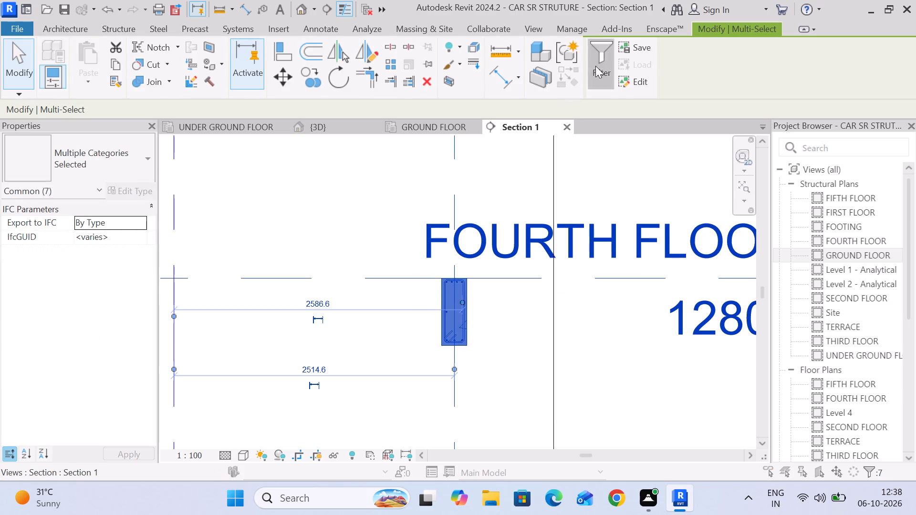
pyautogui.click(566, 175)
pyautogui.click(332, 193)
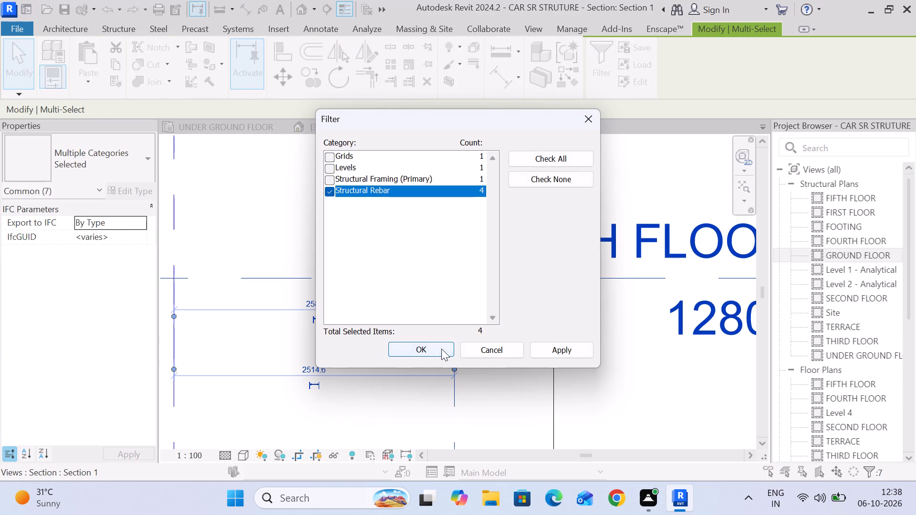
pyautogui.click(441, 349)
pyautogui.press('Delete')
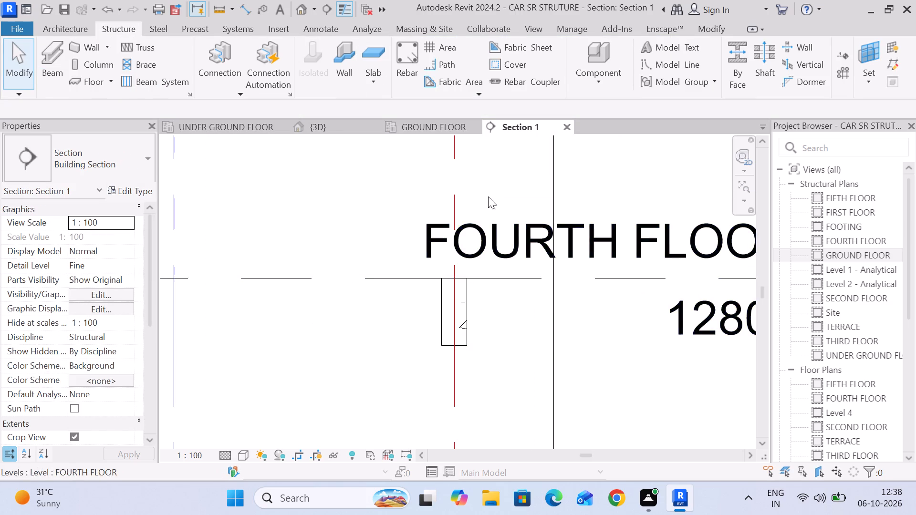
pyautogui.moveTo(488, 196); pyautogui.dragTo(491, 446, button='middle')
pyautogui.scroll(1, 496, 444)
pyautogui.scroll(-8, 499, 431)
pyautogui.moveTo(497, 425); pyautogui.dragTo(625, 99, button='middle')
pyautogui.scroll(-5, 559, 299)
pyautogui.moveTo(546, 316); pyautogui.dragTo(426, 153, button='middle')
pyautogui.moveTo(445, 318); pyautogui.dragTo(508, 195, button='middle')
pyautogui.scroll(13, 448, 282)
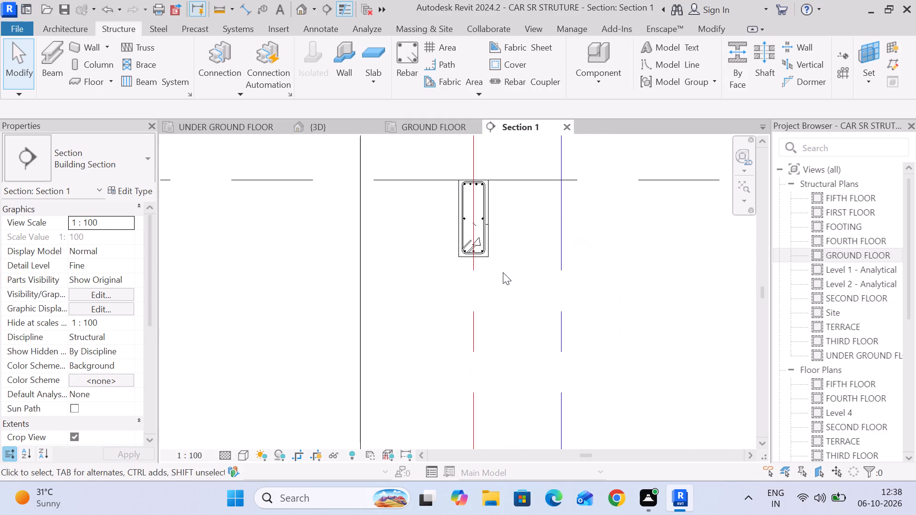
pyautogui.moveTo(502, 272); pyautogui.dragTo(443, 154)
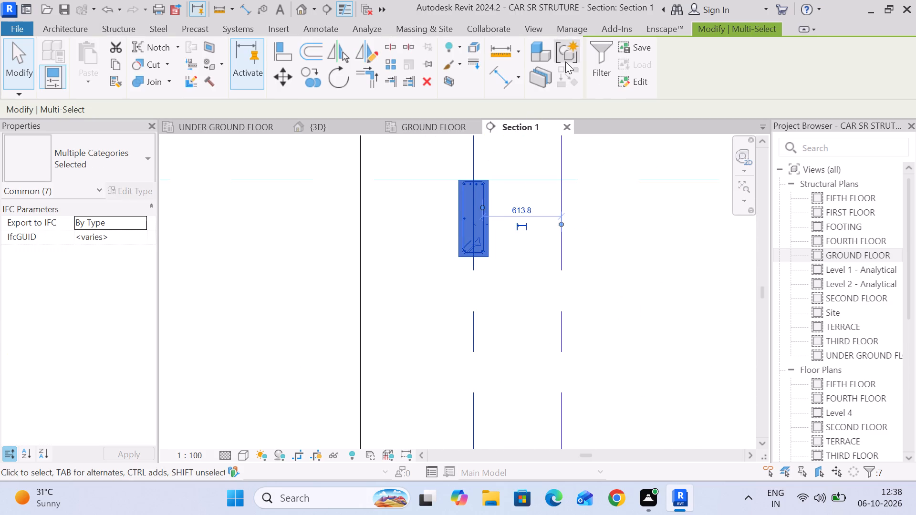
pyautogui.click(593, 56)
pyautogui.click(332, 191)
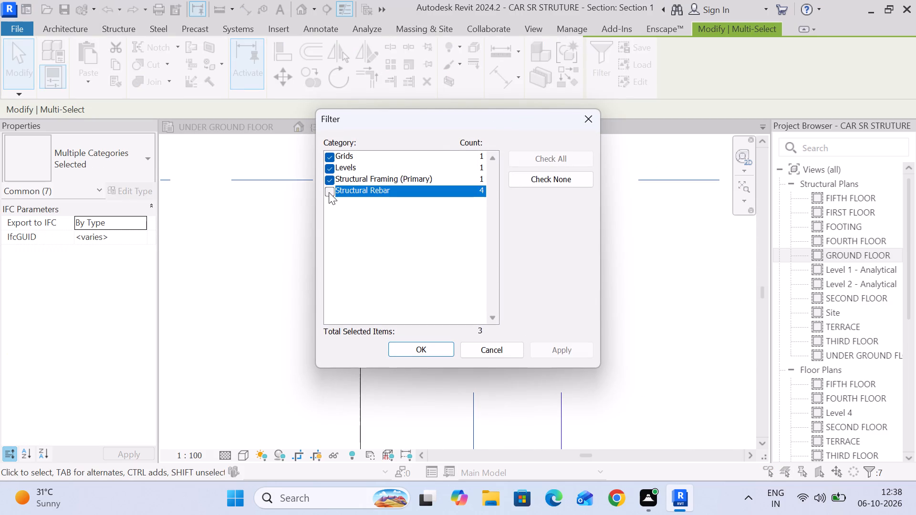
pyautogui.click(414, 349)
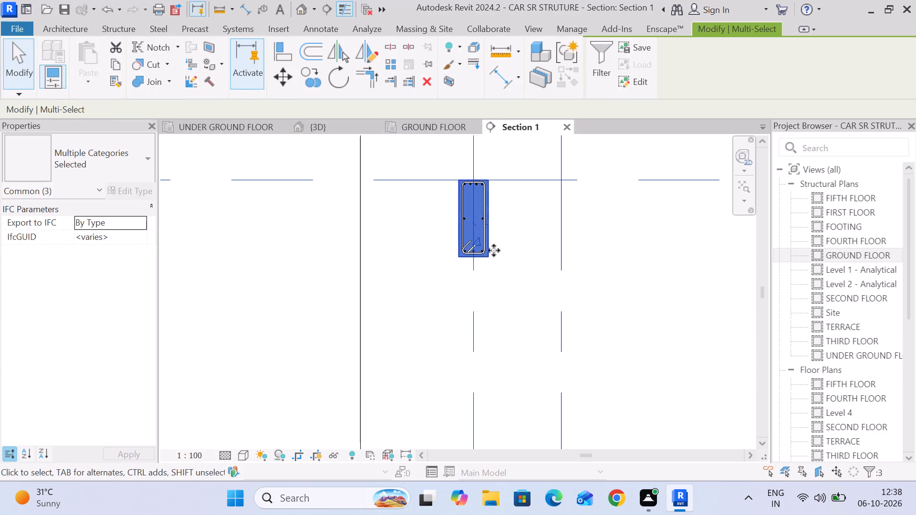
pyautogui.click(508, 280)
# Delete only the structural rebar from the left-hand Under Ground Floor beam, filtering out the beam, grid and level.
pyautogui.moveTo(520, 297); pyautogui.dragTo(440, 155)
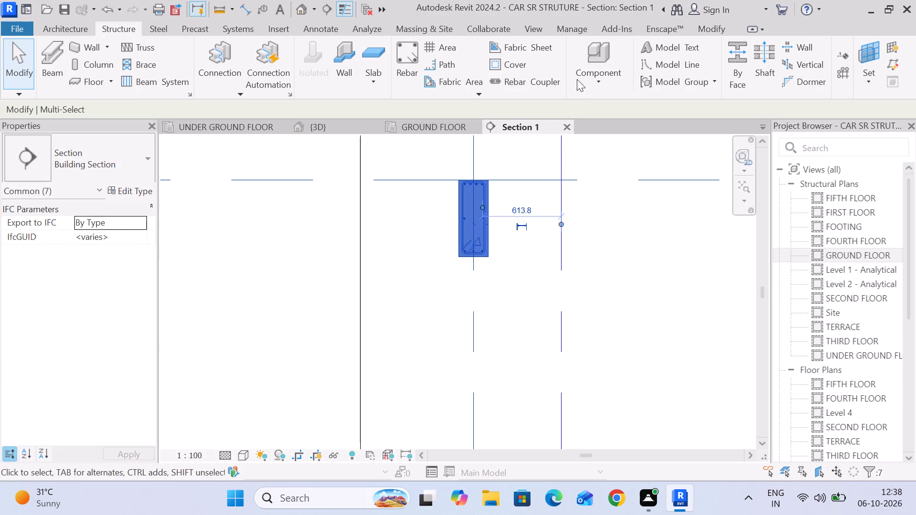
pyautogui.click(598, 65)
pyautogui.click(532, 170)
pyautogui.click(532, 179)
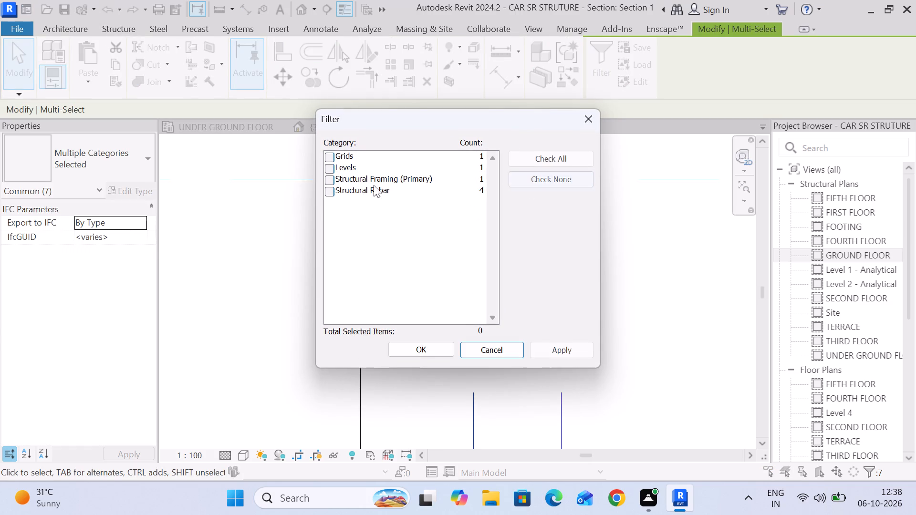
pyautogui.click(328, 196)
pyautogui.click(429, 346)
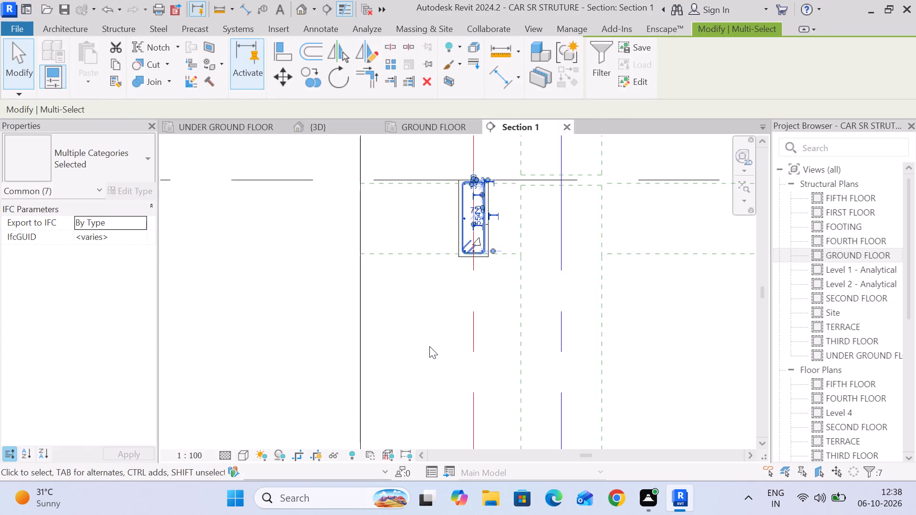
pyautogui.press('Delete')
# Delete only the structural rebar from the left-hand Ground Floor beam, filtering out the beam, grid and level.
pyautogui.scroll(-4, 565, 209)
pyautogui.moveTo(562, 224); pyautogui.dragTo(561, 268, button='middle')
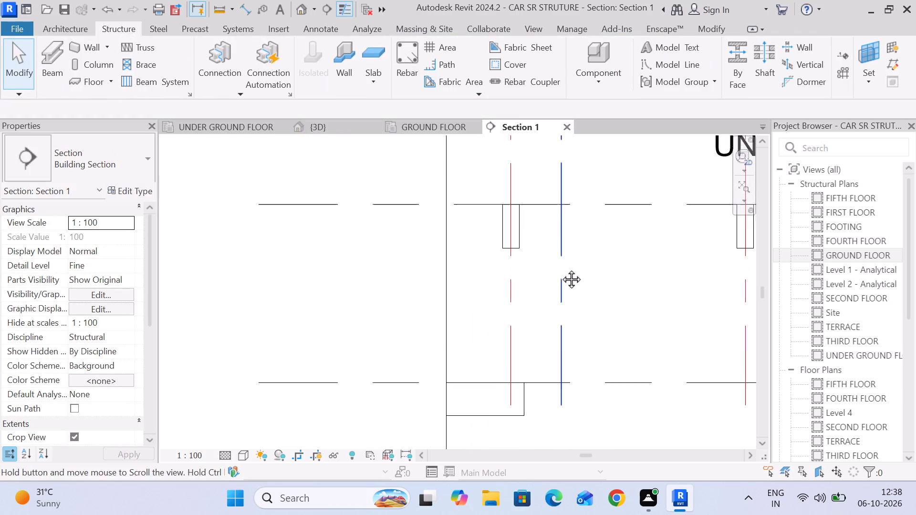
pyautogui.moveTo(561, 268); pyautogui.dragTo(561, 459, button='middle')
pyautogui.scroll(4, 481, 232)
pyautogui.moveTo(532, 231); pyautogui.dragTo(521, 376, button='middle')
pyautogui.moveTo(545, 418); pyautogui.dragTo(472, 287)
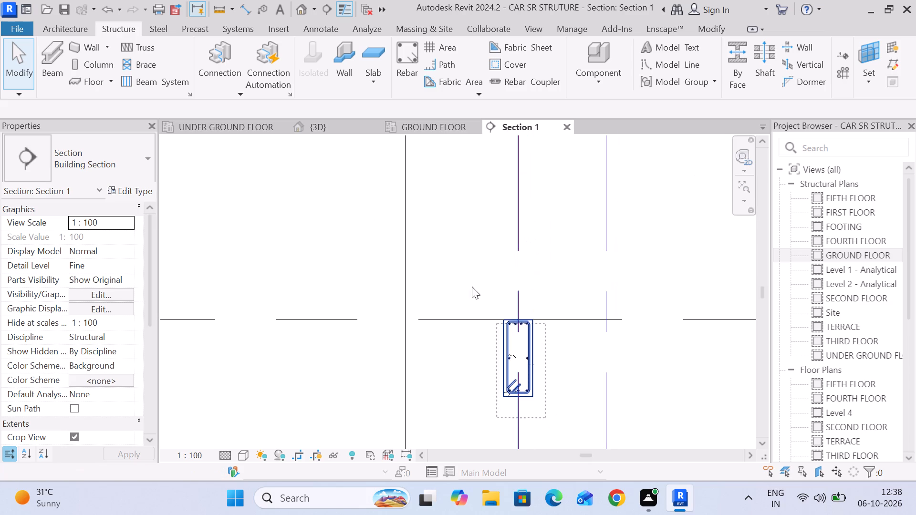
pyautogui.moveTo(472, 287); pyautogui.dragTo(465, 273)
pyautogui.click(600, 58)
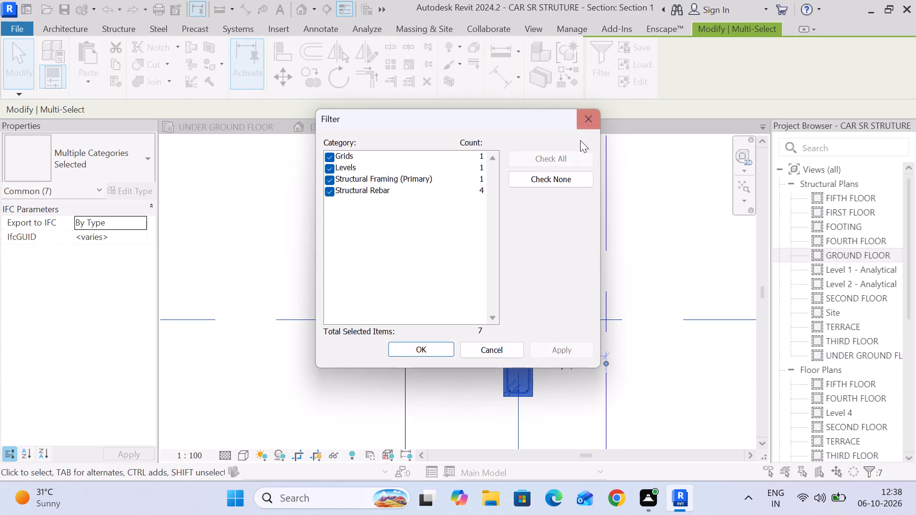
pyautogui.click(567, 185)
pyautogui.click(333, 194)
pyautogui.click(427, 354)
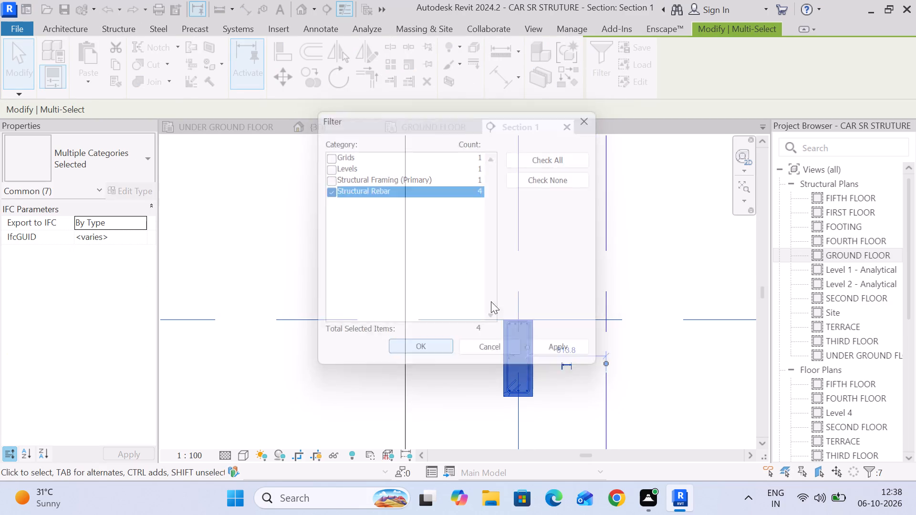
pyautogui.scroll(-4, 509, 294)
pyautogui.moveTo(520, 279); pyautogui.dragTo(518, 317, button='middle')
pyautogui.press('Delete')
# Set the rebar cover of the right-hand Under Ground Floor beam to beam <25 mm>.
pyautogui.moveTo(543, 187); pyautogui.dragTo(531, 321, button='middle')
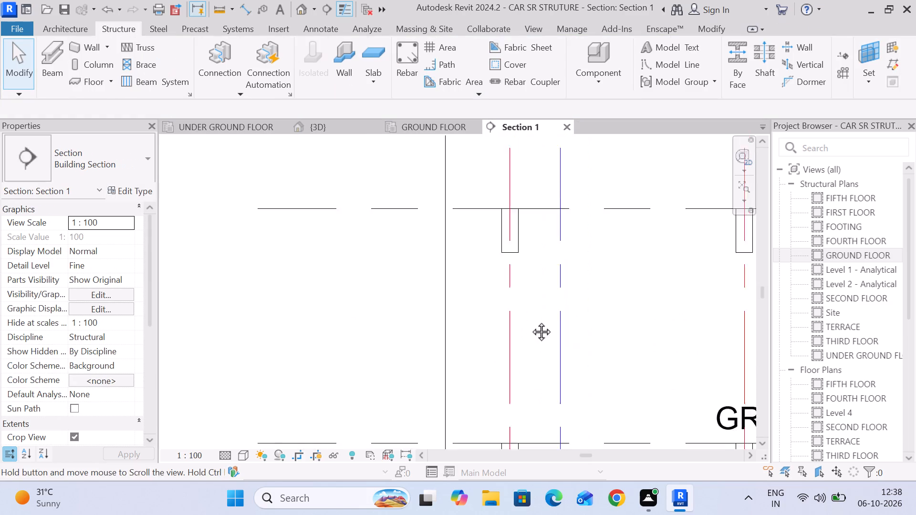
pyautogui.moveTo(531, 321); pyautogui.dragTo(520, 372, button='middle')
pyautogui.scroll(-7, 528, 351)
pyautogui.moveTo(529, 351); pyautogui.dragTo(501, 244, button='middle')
pyautogui.scroll(-4, 494, 238)
pyautogui.moveTo(494, 254); pyautogui.dragTo(397, 140, button='middle')
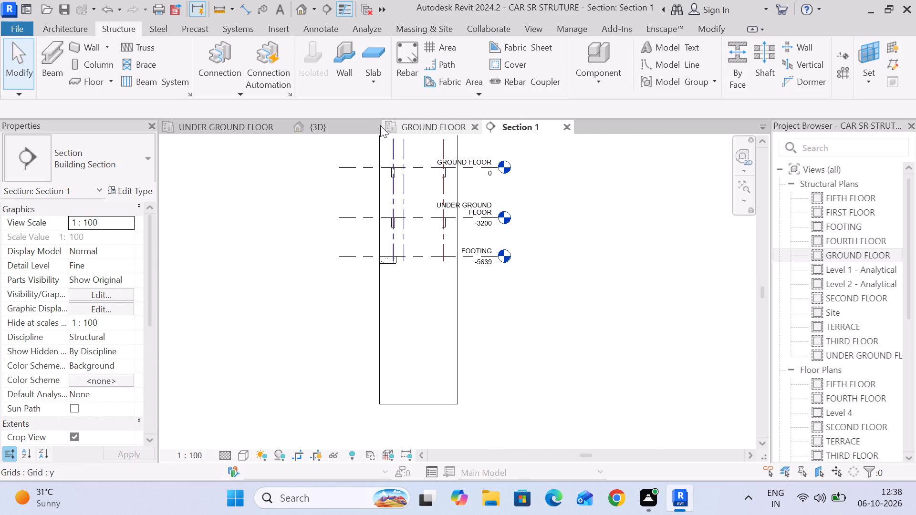
pyautogui.click(538, 63)
pyautogui.click(497, 62)
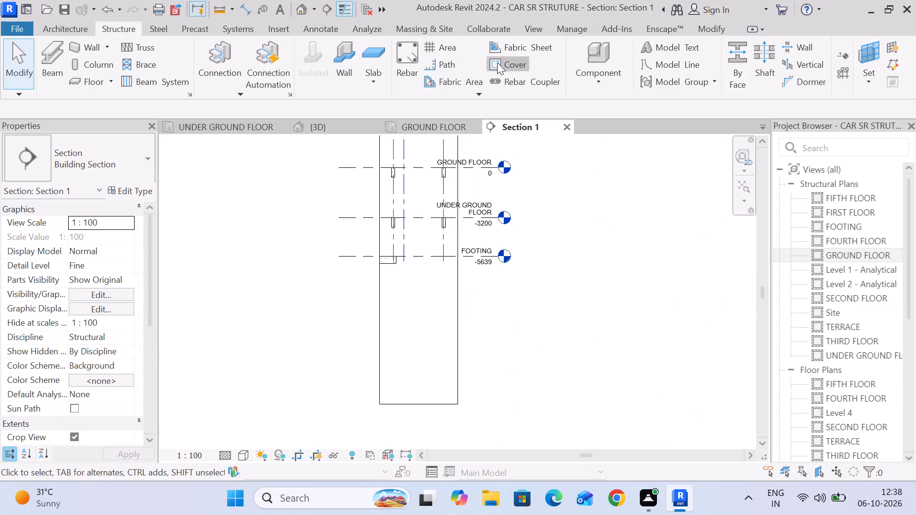
pyautogui.scroll(13, 439, 213)
pyautogui.click(419, 253)
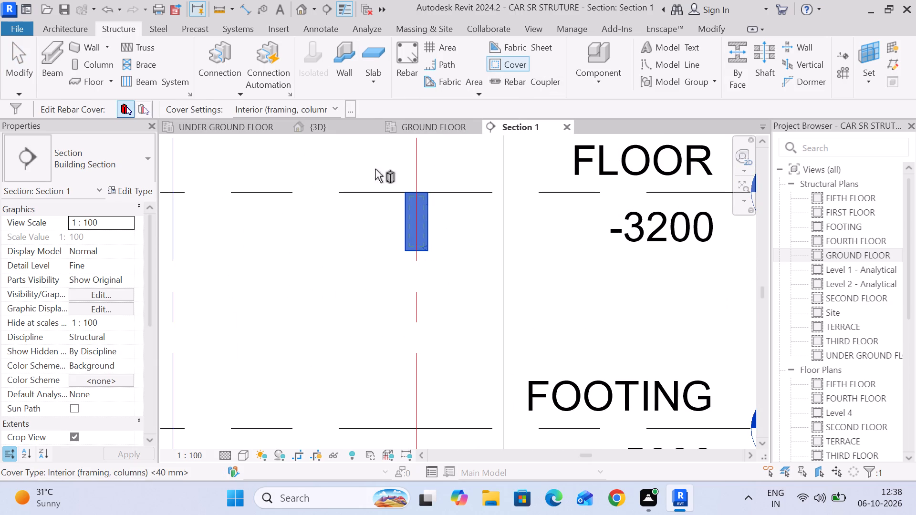
pyautogui.click(331, 110)
pyautogui.click(324, 129)
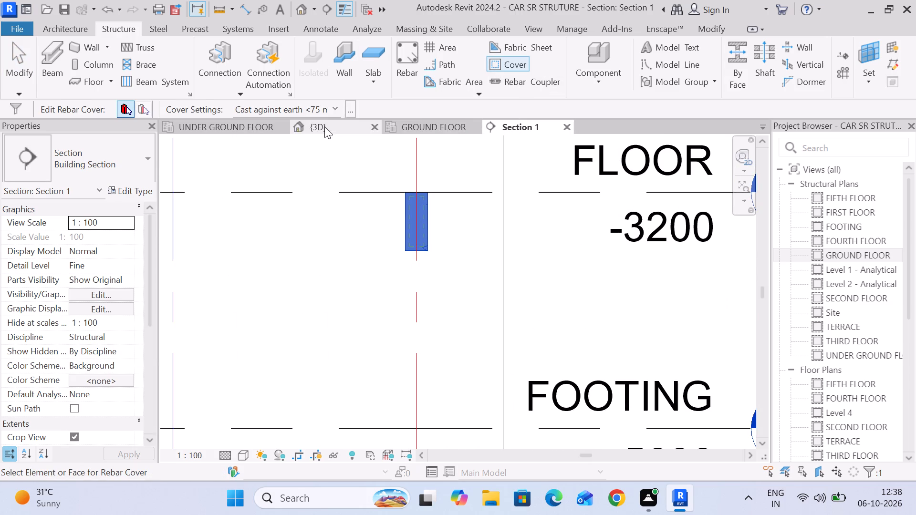
pyautogui.click(327, 109)
pyautogui.click(323, 123)
# Set the rebar cover of the right-hand Ground Floor beam to beam <25 mm>.
pyautogui.scroll(-1, 405, 185)
pyautogui.moveTo(408, 185); pyautogui.dragTo(414, 385, button='middle')
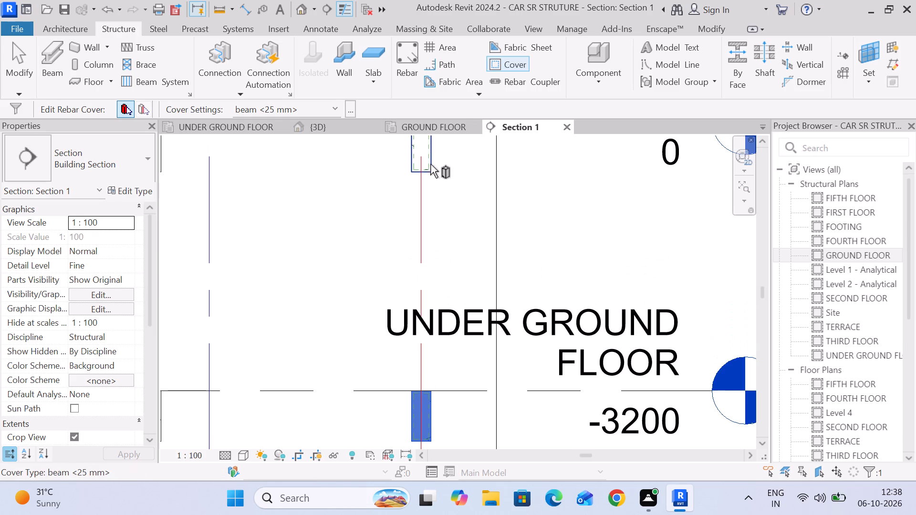
pyautogui.click(430, 164)
pyautogui.click(326, 104)
pyautogui.click(319, 122)
# Set the rebar cover of the right-hand First Floor beam to beam <25 mm>.
pyautogui.moveTo(439, 156); pyautogui.dragTo(449, 361, button='middle')
pyautogui.moveTo(438, 196); pyautogui.dragTo(456, 412, button='middle')
pyautogui.scroll(1, 454, 412)
pyautogui.click(456, 294)
pyautogui.click(319, 106)
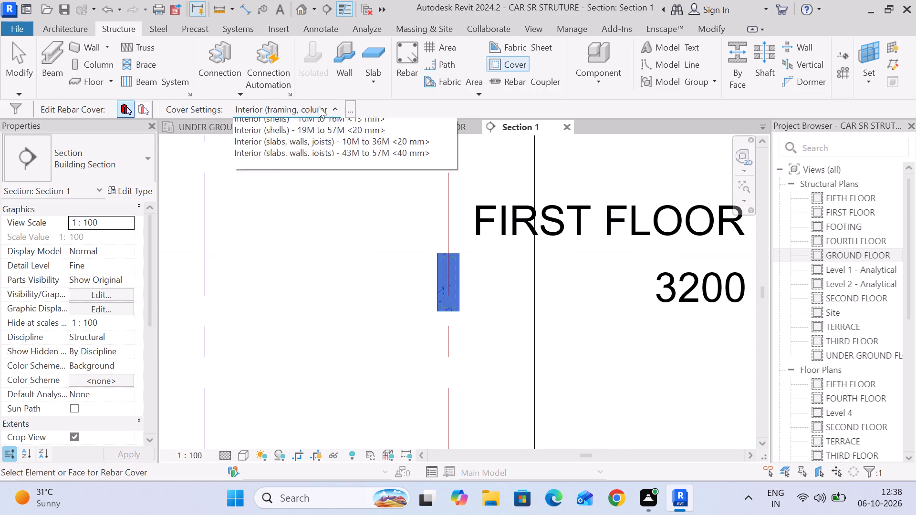
pyautogui.click(313, 126)
# Set the rebar cover of the right-hand Second Floor beam to beam <25 mm>.
pyautogui.moveTo(417, 157); pyautogui.dragTo(431, 404, button='middle')
pyautogui.click(461, 239)
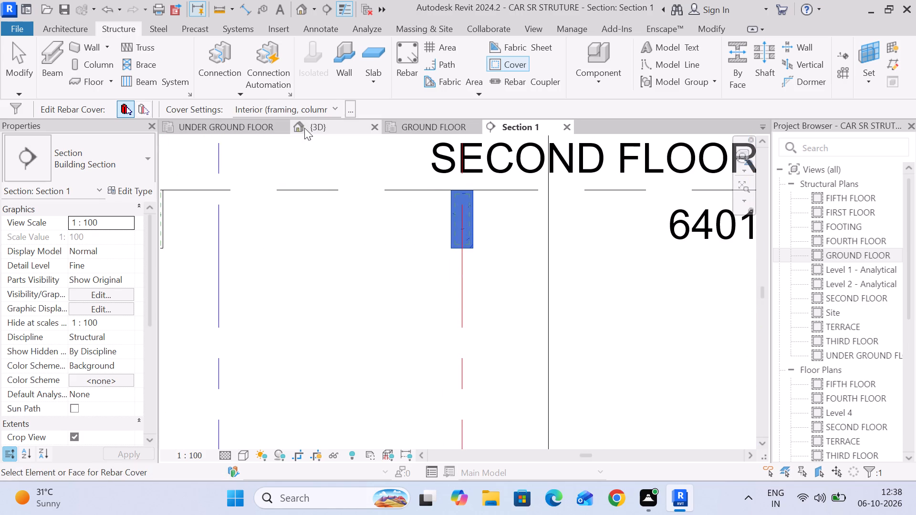
pyautogui.click(319, 105)
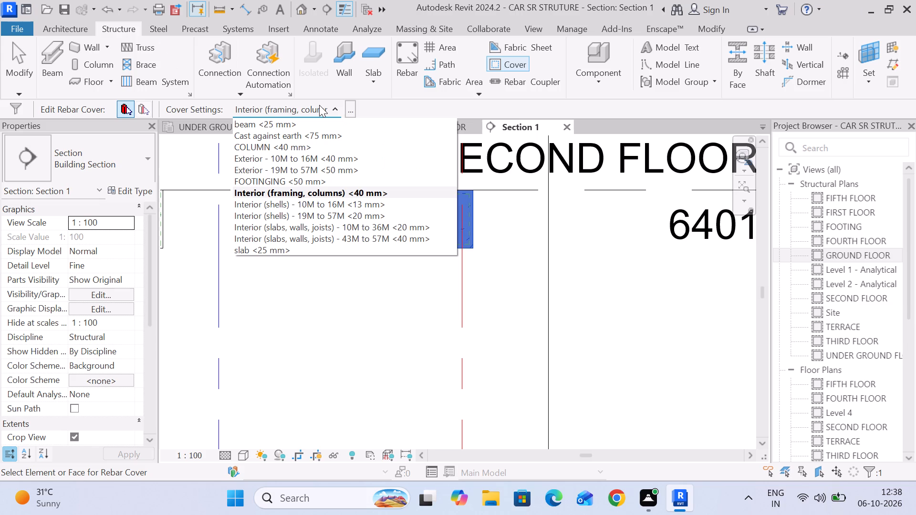
pyautogui.click(324, 128)
# Set the rebar cover of the right-hand Third Floor beam to beam <25 mm>.
pyautogui.moveTo(399, 174); pyautogui.dragTo(394, 360, button='middle')
pyautogui.moveTo(442, 203); pyautogui.dragTo(429, 388, button='middle')
pyautogui.click(452, 288)
pyautogui.click(322, 106)
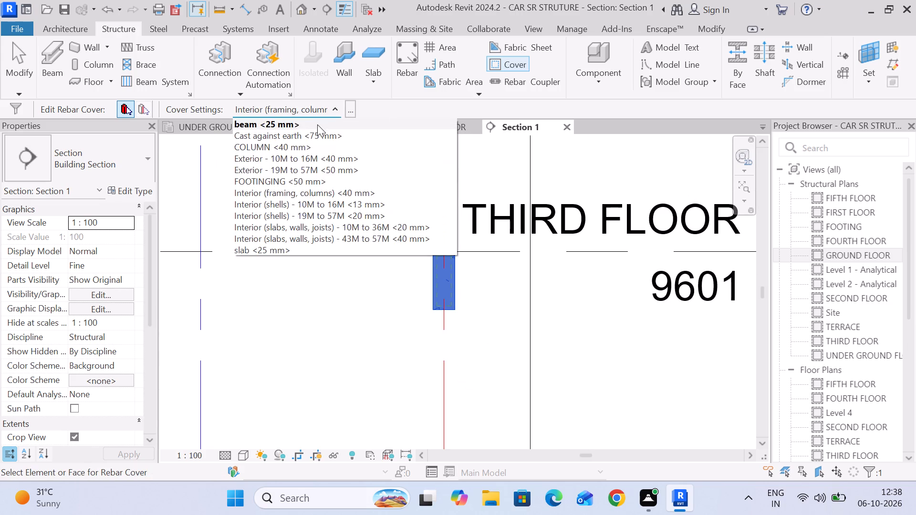
pyautogui.click(317, 124)
# Set the rebar cover of the right-hand Fourth Floor beam to beam <25 mm>.
pyautogui.scroll(-4, 429, 226)
pyautogui.moveTo(448, 212); pyautogui.dragTo(439, 448, button='middle')
pyautogui.scroll(2, 435, 296)
pyautogui.click(433, 330)
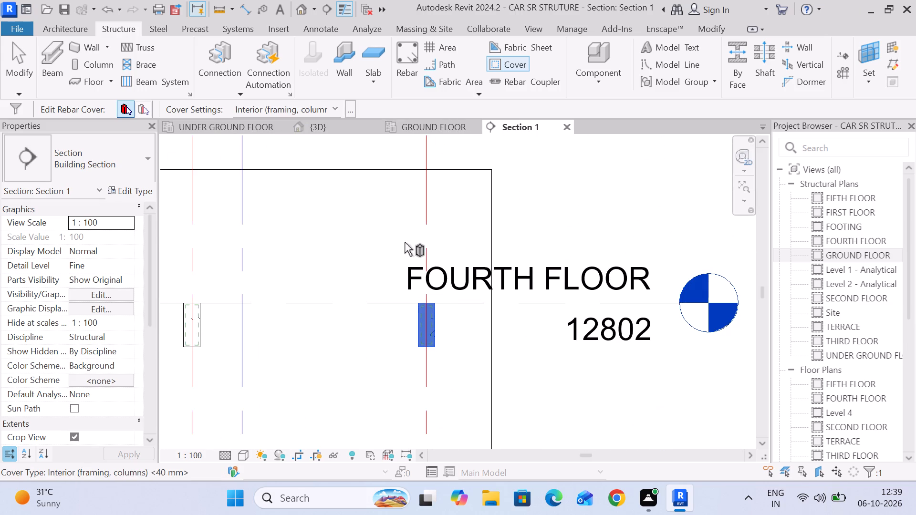
pyautogui.click(323, 104)
pyautogui.click(316, 129)
pyautogui.click(319, 104)
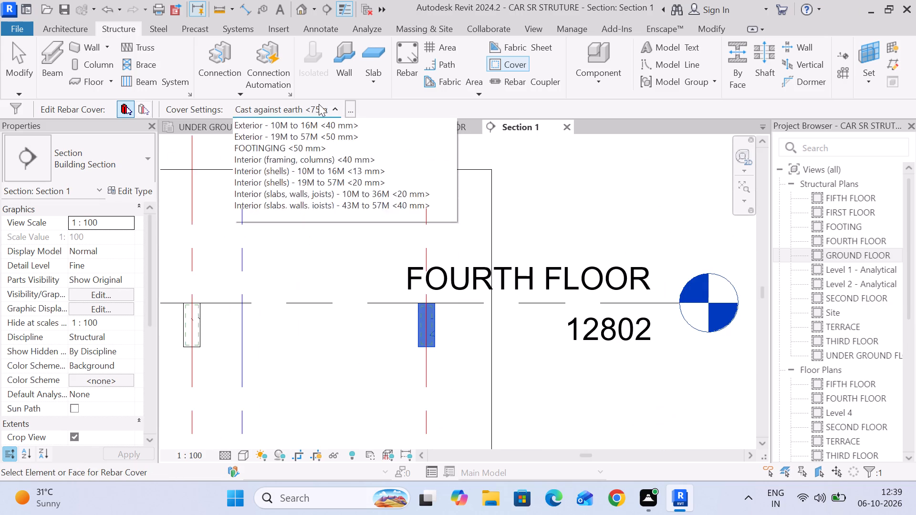
pyautogui.click(313, 117)
pyautogui.click(321, 105)
pyautogui.click(298, 120)
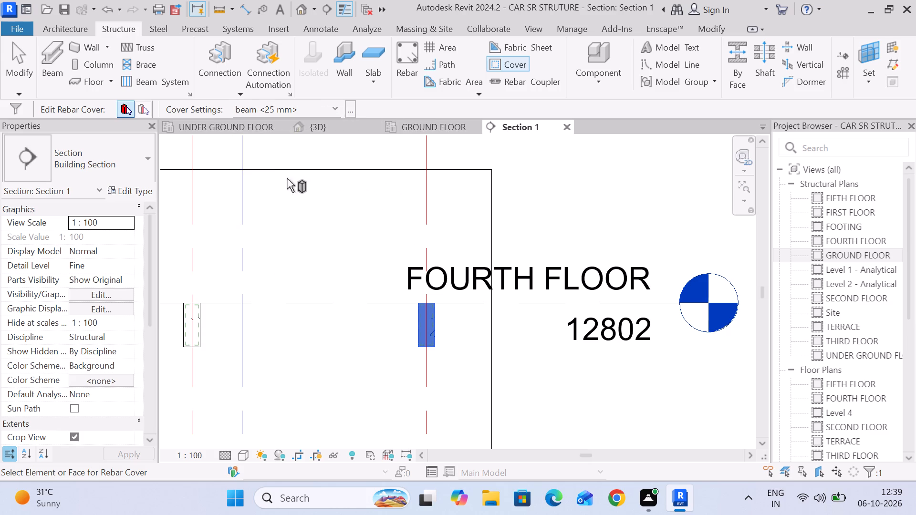
# Check the rebar cover setting of the left-hand Fourth Floor and Third Floor beams, and leave the Cover command.
pyautogui.moveTo(258, 224); pyautogui.dragTo(421, 205, button='middle')
pyautogui.click(351, 323)
pyautogui.click(319, 106)
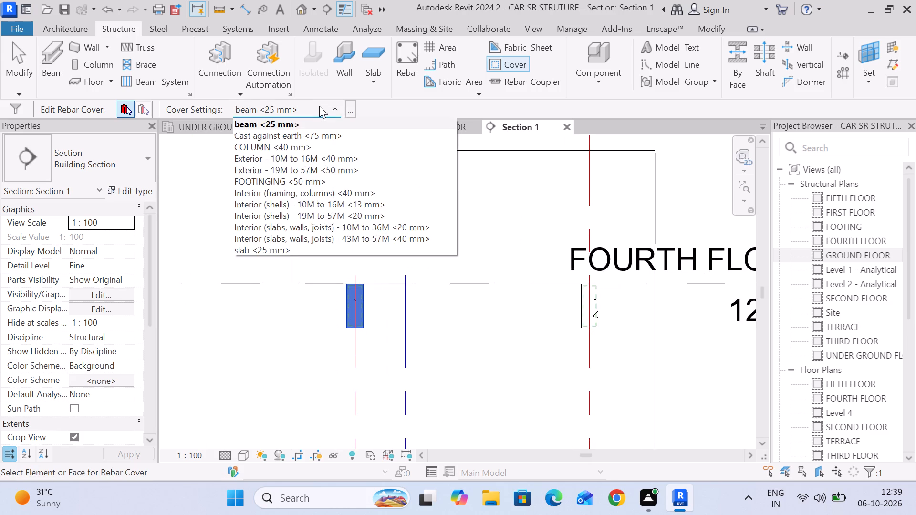
pyautogui.click(319, 106)
pyautogui.scroll(-4, 407, 392)
pyautogui.moveTo(408, 397); pyautogui.dragTo(387, 215, button='middle')
pyautogui.scroll(3, 362, 306)
pyautogui.click(361, 307)
pyautogui.click(29, 57)
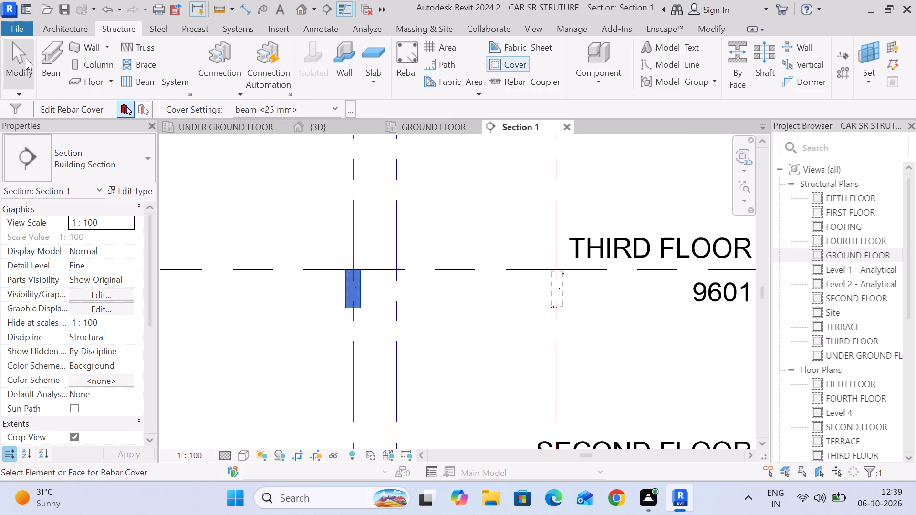
# Widen the Section 1 crop region so its right edge lies just beyond the level heads.
pyautogui.scroll(-6, 242, 265)
pyautogui.moveTo(404, 282); pyautogui.dragTo(217, 177, button='middle')
pyautogui.click(275, 207)
pyautogui.scroll(-4, 284, 216)
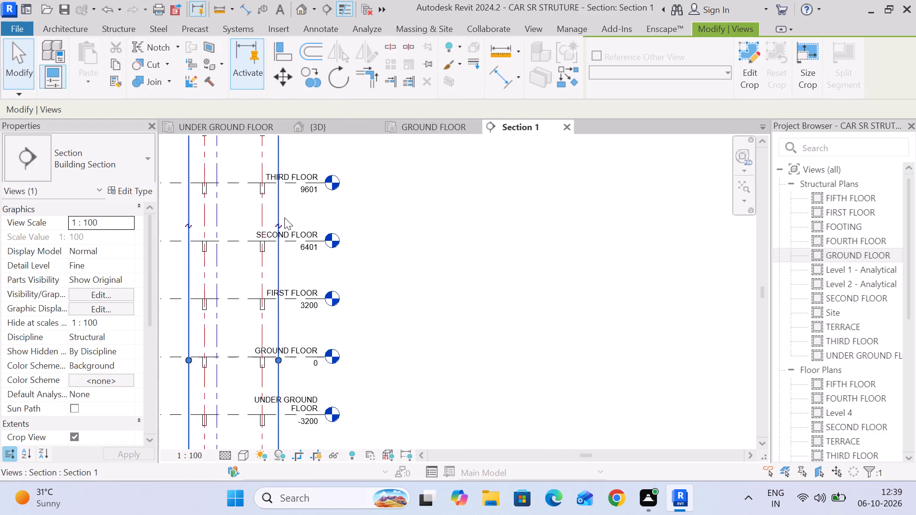
pyautogui.moveTo(280, 343); pyautogui.dragTo(477, 351)
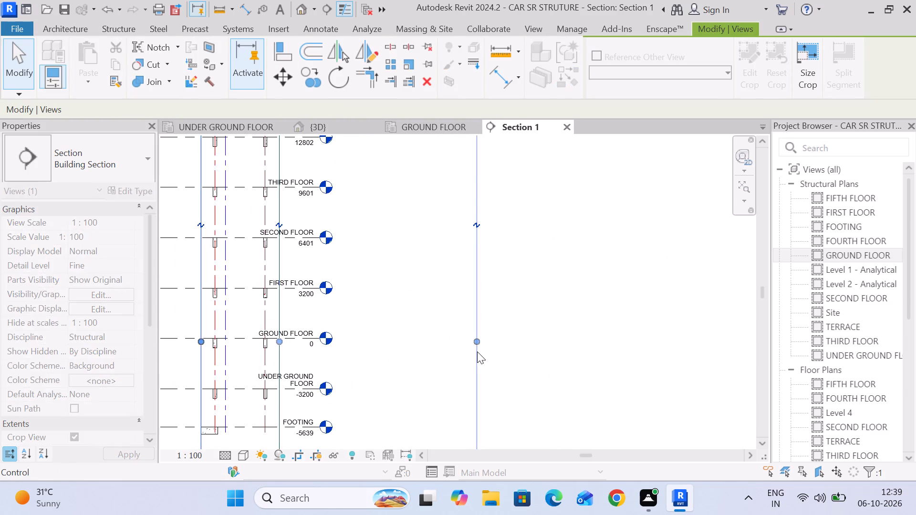
pyautogui.scroll(-6, 477, 356)
pyautogui.scroll(5, 477, 362)
pyautogui.moveTo(469, 344); pyautogui.dragTo(450, 344)
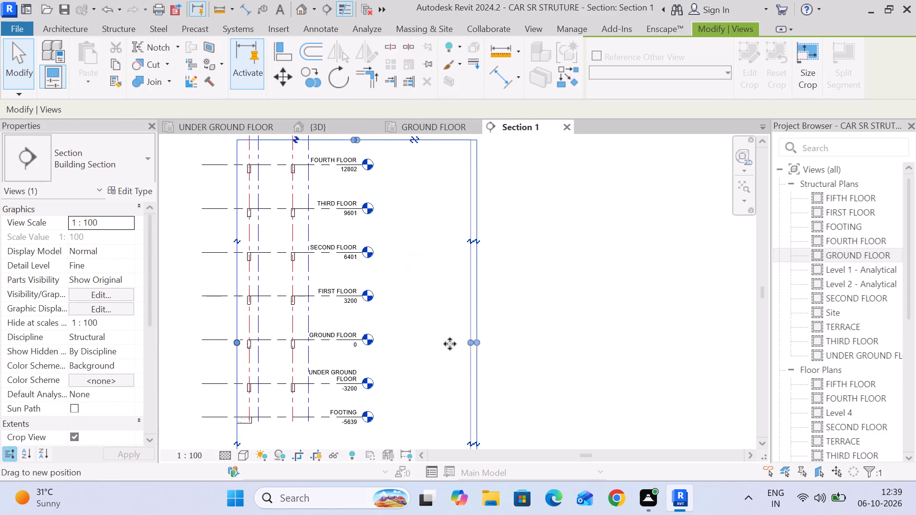
pyautogui.moveTo(450, 344); pyautogui.dragTo(383, 352)
# Extend the Section 1 crop region's left edge outward past the beams on grid 6.
pyautogui.moveTo(420, 367); pyautogui.dragTo(604, 309, button='middle')
pyautogui.moveTo(414, 288); pyautogui.dragTo(385, 288)
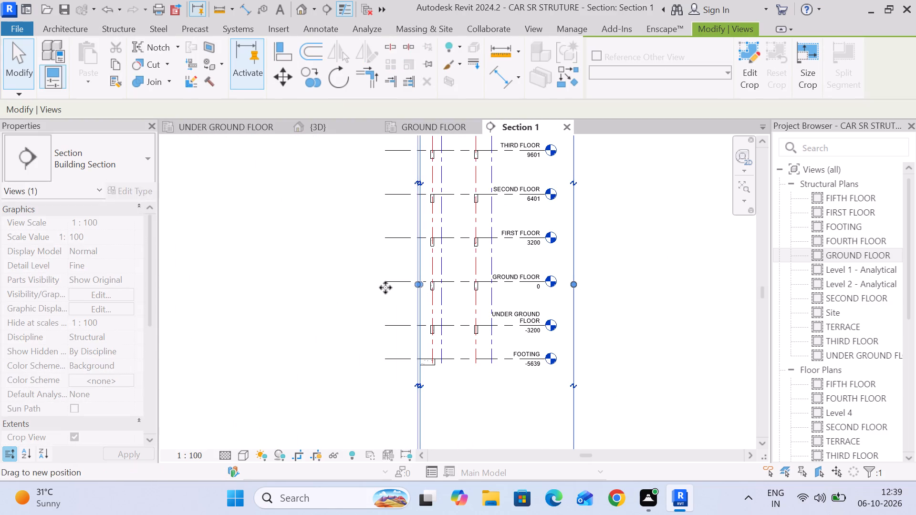
pyautogui.moveTo(385, 288); pyautogui.dragTo(247, 287)
pyautogui.scroll(13, 329, 355)
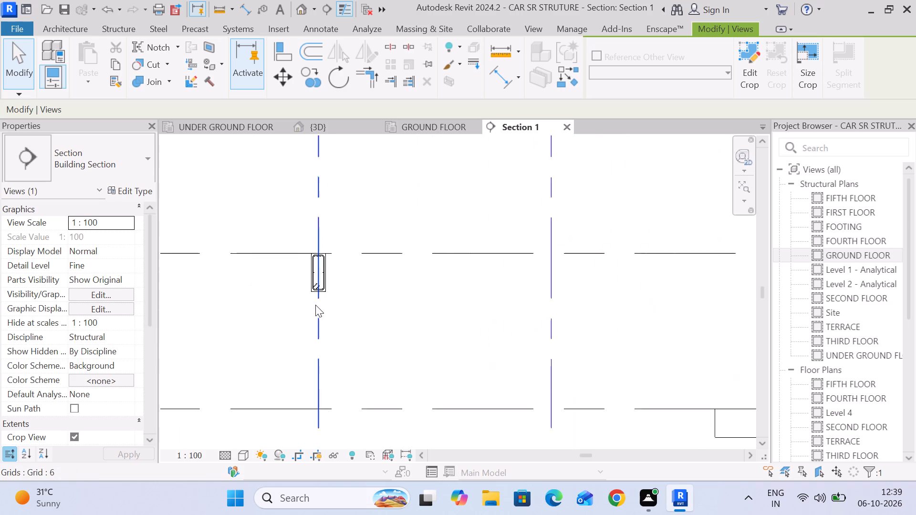
pyautogui.scroll(1, 315, 305)
# Examine on the GROUND FLOOR plan where the Section 1 line and its extents lie relative to the grids and beams.
pyautogui.click(419, 128)
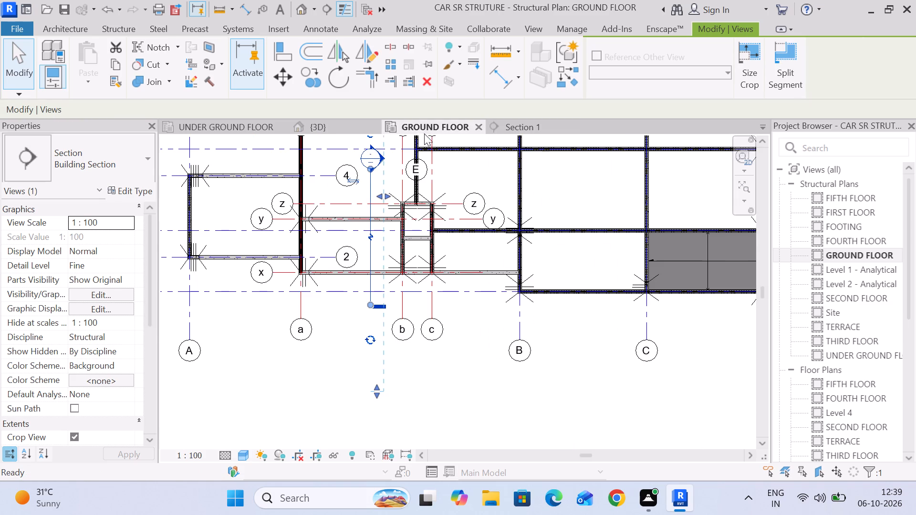
pyautogui.scroll(1, 379, 203)
pyautogui.moveTo(379, 203); pyautogui.dragTo(378, 343, button='middle')
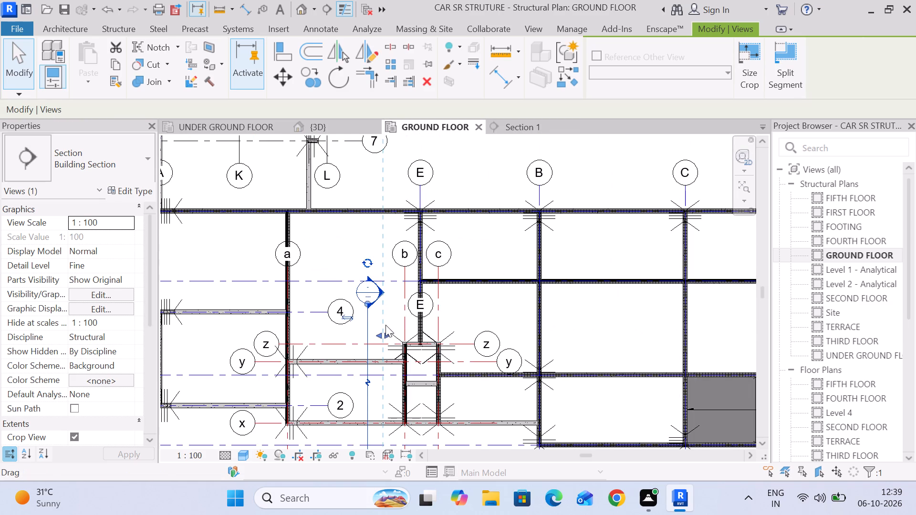
pyautogui.scroll(-5, 385, 325)
pyautogui.moveTo(379, 219); pyautogui.dragTo(382, 250)
pyautogui.scroll(3, 385, 287)
pyautogui.moveTo(385, 287); pyautogui.dragTo(385, 216, button='middle')
pyautogui.scroll(4, 379, 170)
pyautogui.moveTo(396, 246); pyautogui.dragTo(396, 183, button='middle')
pyautogui.scroll(-4, 396, 183)
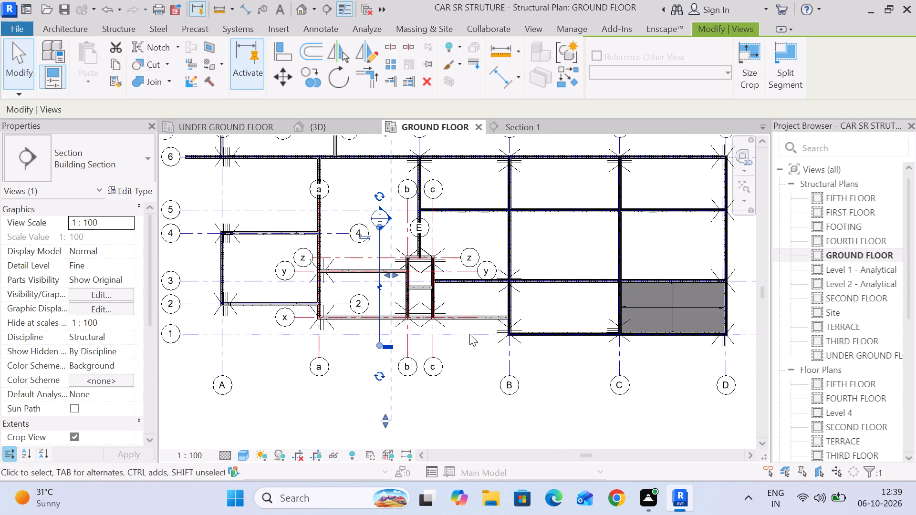
pyautogui.scroll(-2, 384, 167)
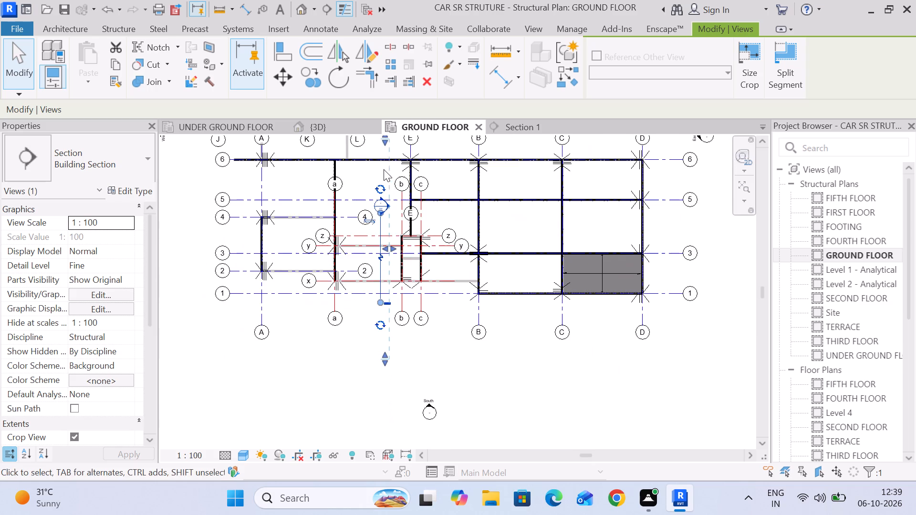
pyautogui.moveTo(384, 169); pyautogui.dragTo(389, 174, button='middle')
# In Section 1, copy only the structural rebar from the UNDER GROUND FLOOR beam on grid 6 into the same-level beam on grid x.
pyautogui.click(500, 122)
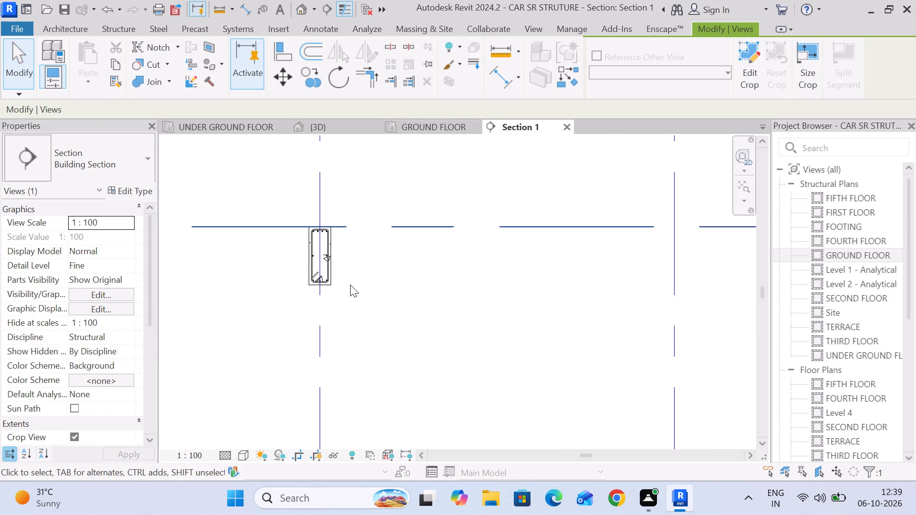
pyautogui.scroll(-7, 355, 286)
pyautogui.moveTo(346, 286); pyautogui.dragTo(332, 262, button='middle')
pyautogui.moveTo(302, 219); pyautogui.dragTo(312, 237)
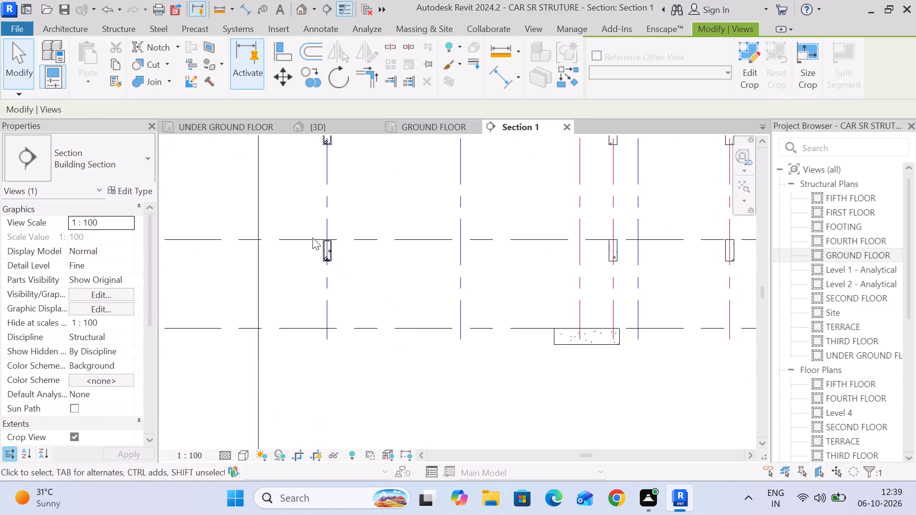
pyautogui.moveTo(312, 237); pyautogui.dragTo(343, 290)
pyautogui.click(594, 60)
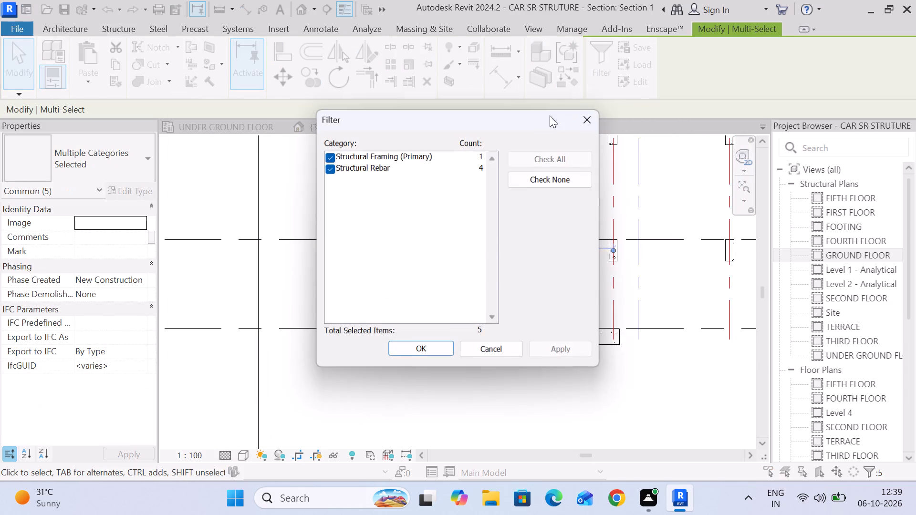
pyautogui.click(544, 183)
pyautogui.click(328, 165)
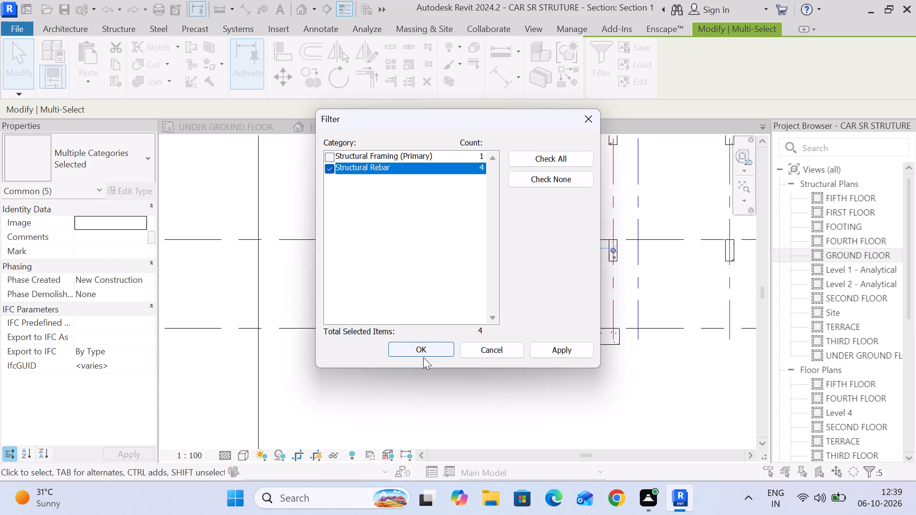
pyautogui.click(419, 349)
pyautogui.scroll(4, 388, 297)
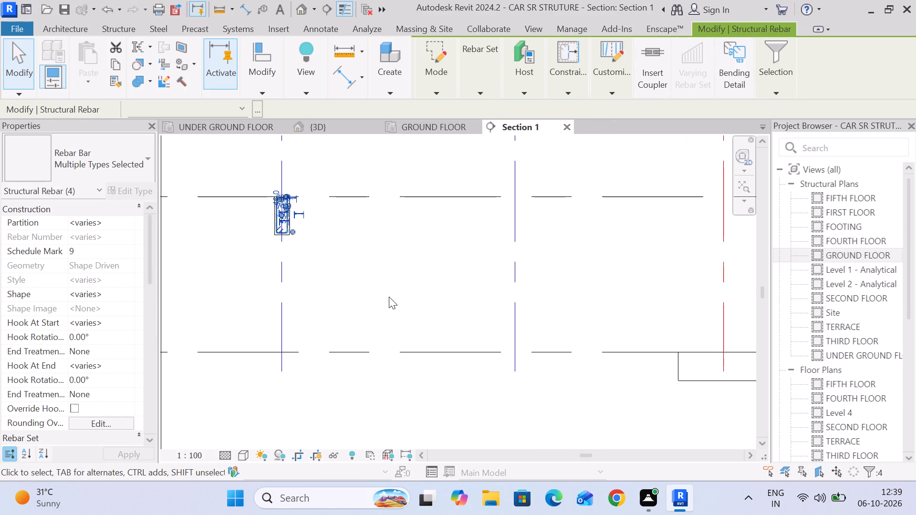
pyautogui.click(277, 90)
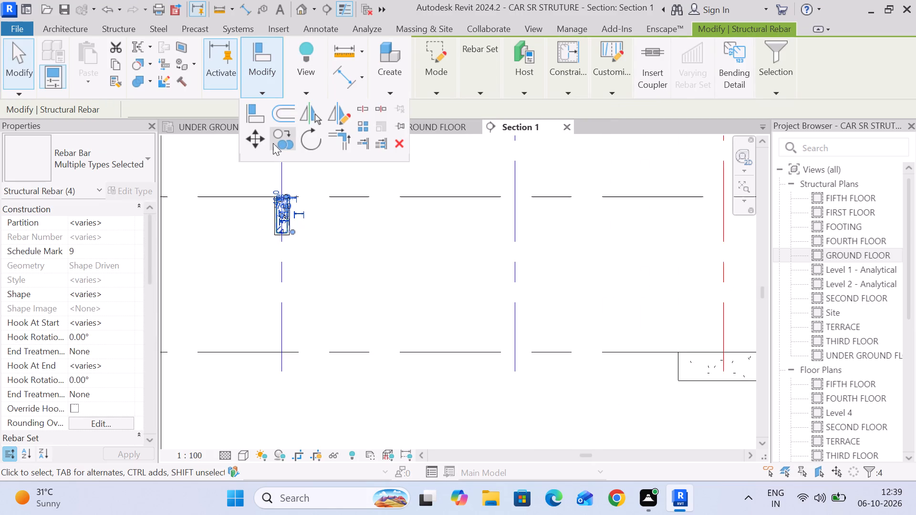
pyautogui.click(278, 144)
pyautogui.scroll(8, 281, 236)
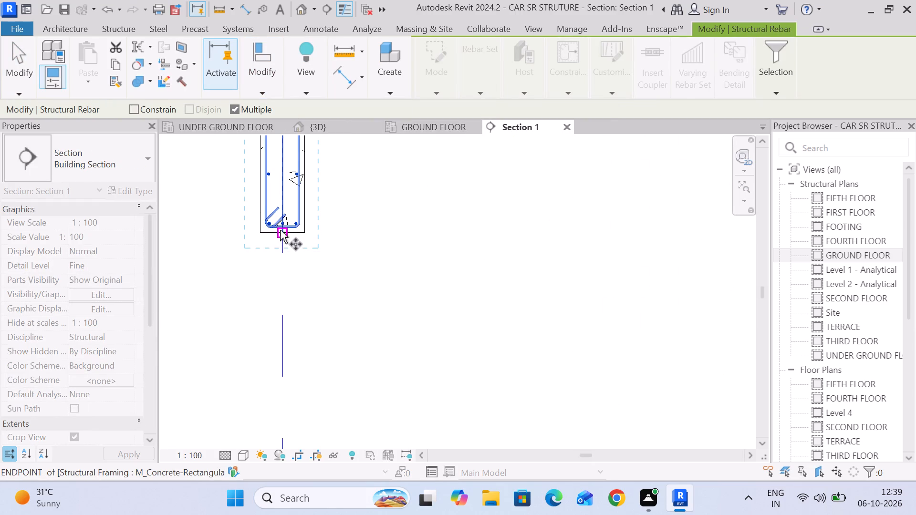
pyautogui.click(280, 230)
pyautogui.scroll(-19, 536, 233)
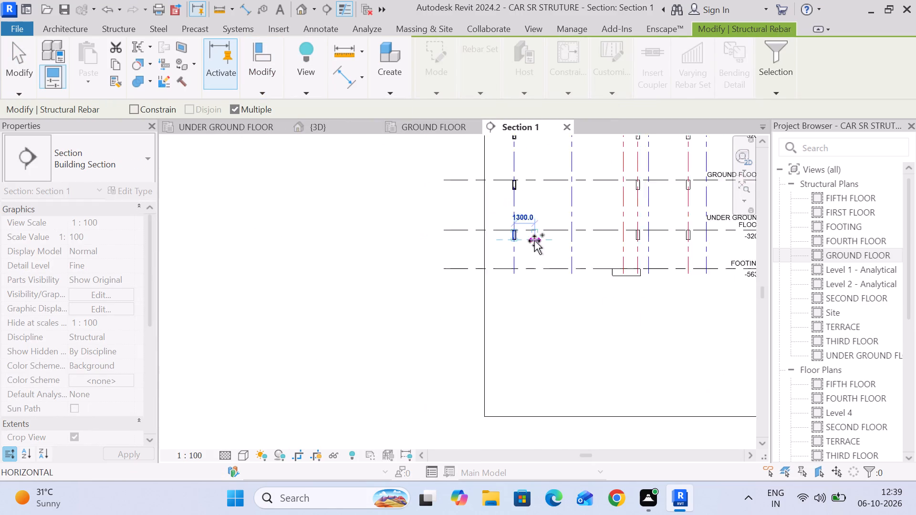
pyautogui.moveTo(645, 246); pyautogui.dragTo(427, 246, button='middle')
pyautogui.scroll(5, 426, 246)
pyautogui.scroll(6, 494, 243)
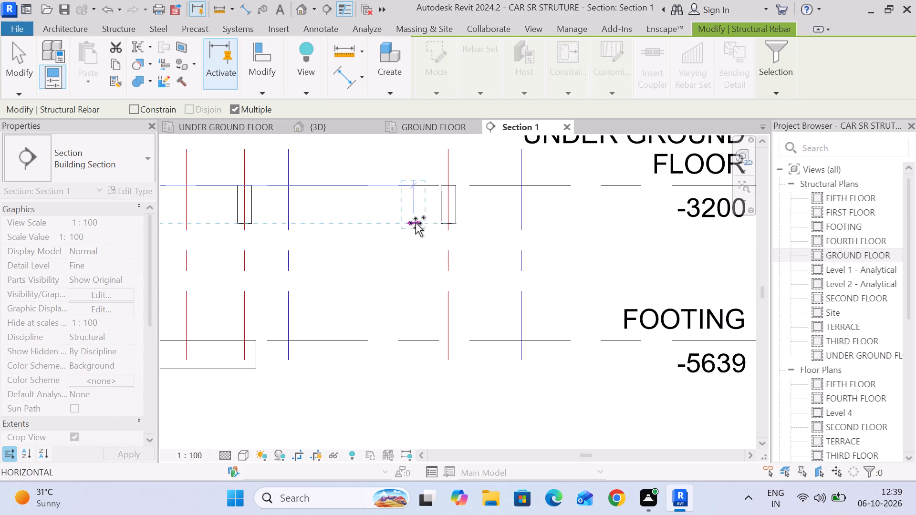
pyautogui.click(448, 223)
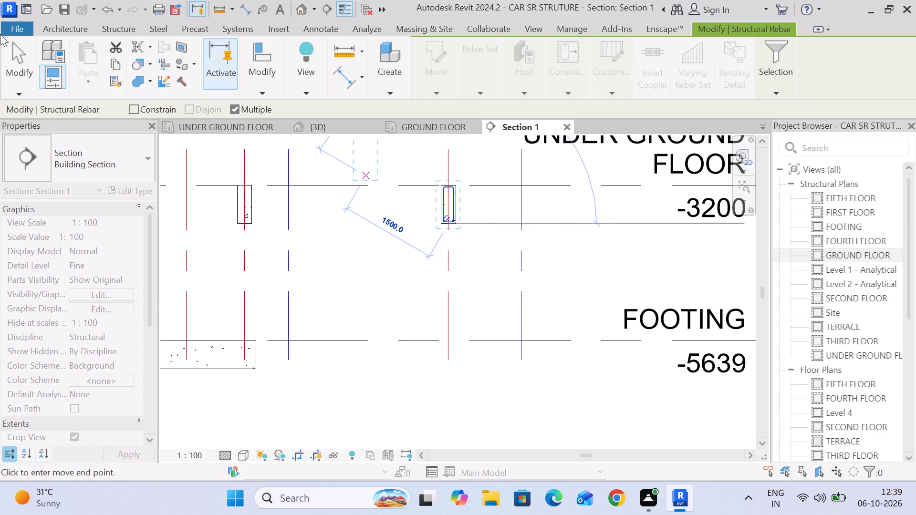
pyautogui.click(24, 62)
# Tighten the Section 1 crop region, with its left edge just outside grid z and its bottom edge just below the FOOTING level.
pyautogui.scroll(-12, 219, 257)
pyautogui.moveTo(223, 261); pyautogui.dragTo(414, 304, button='middle')
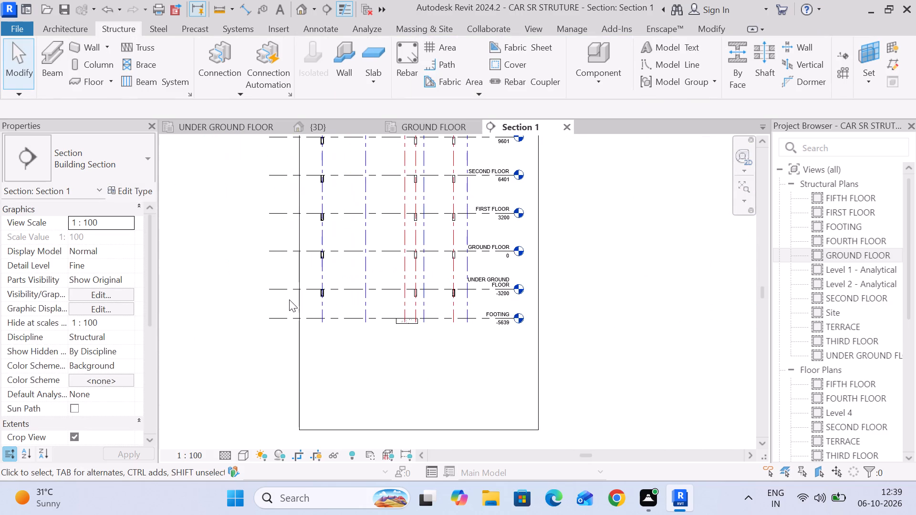
pyautogui.click(293, 299)
pyautogui.click(301, 301)
pyautogui.moveTo(297, 250); pyautogui.dragTo(361, 252)
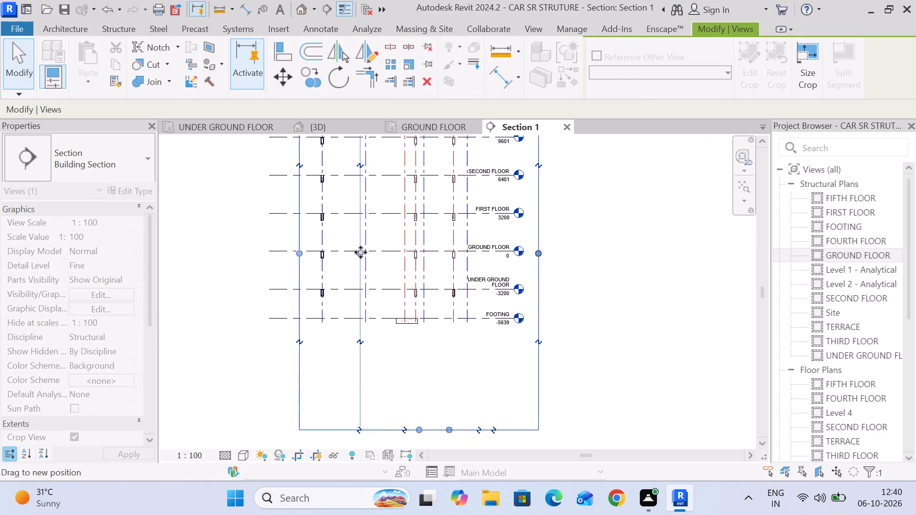
pyautogui.moveTo(361, 252); pyautogui.dragTo(389, 254)
pyautogui.scroll(7, 434, 300)
pyautogui.moveTo(461, 298); pyautogui.dragTo(355, 194, button='middle')
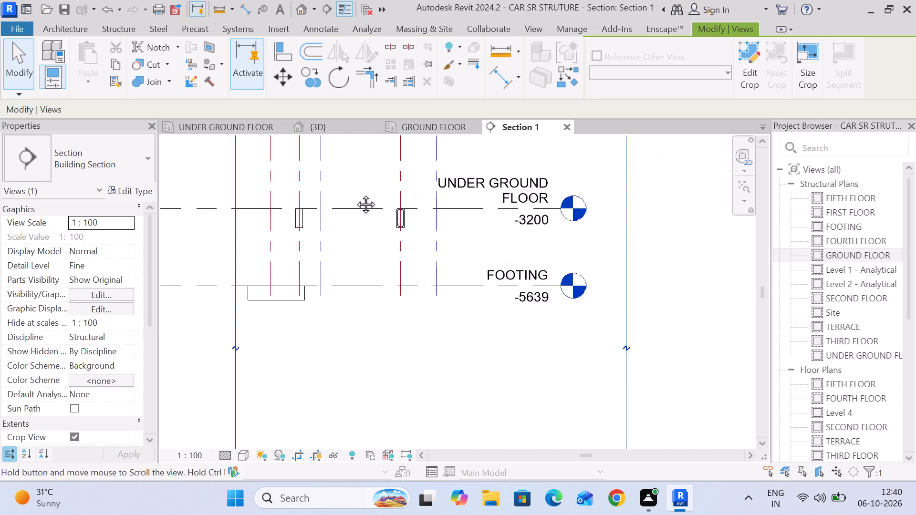
pyautogui.moveTo(355, 194); pyautogui.dragTo(355, 193, button='middle')
pyautogui.scroll(-6, 356, 197)
pyautogui.moveTo(374, 348); pyautogui.dragTo(401, 242)
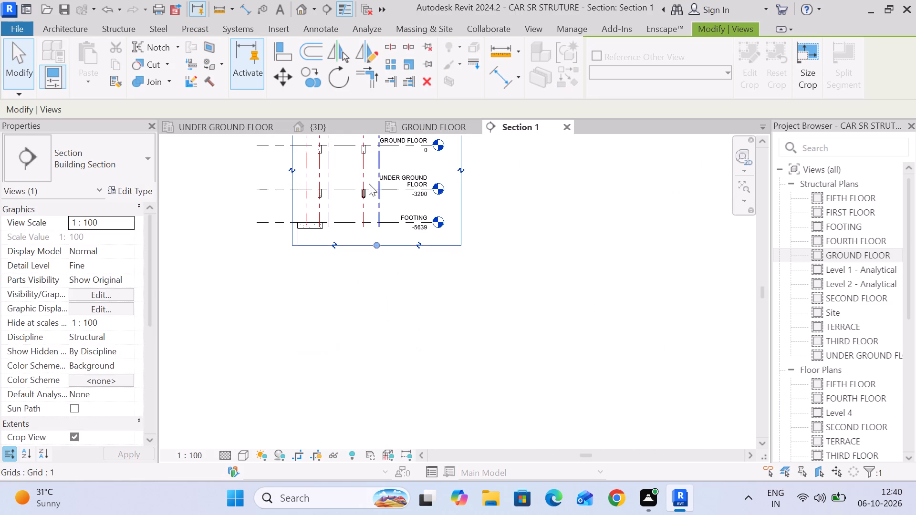
pyautogui.moveTo(368, 199); pyautogui.dragTo(388, 451, button='middle')
pyautogui.click(581, 347)
# On the UNDER GROUND FLOOR plan, shorten the copied 16M bottom bars of the grid x beam so their left end sits inside the grid a column.
pyautogui.moveTo(492, 406); pyautogui.dragTo(491, 263, button='middle')
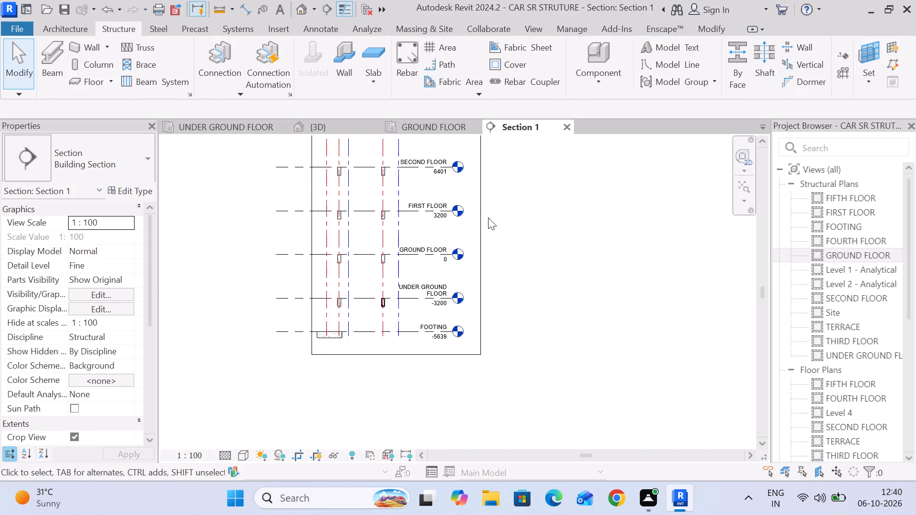
pyautogui.scroll(20, 355, 289)
pyautogui.scroll(5, 355, 289)
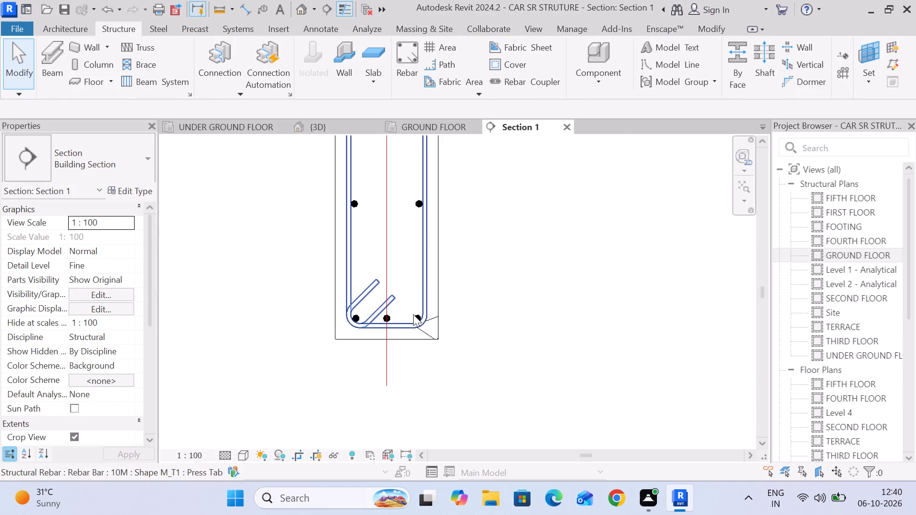
pyautogui.click(414, 314)
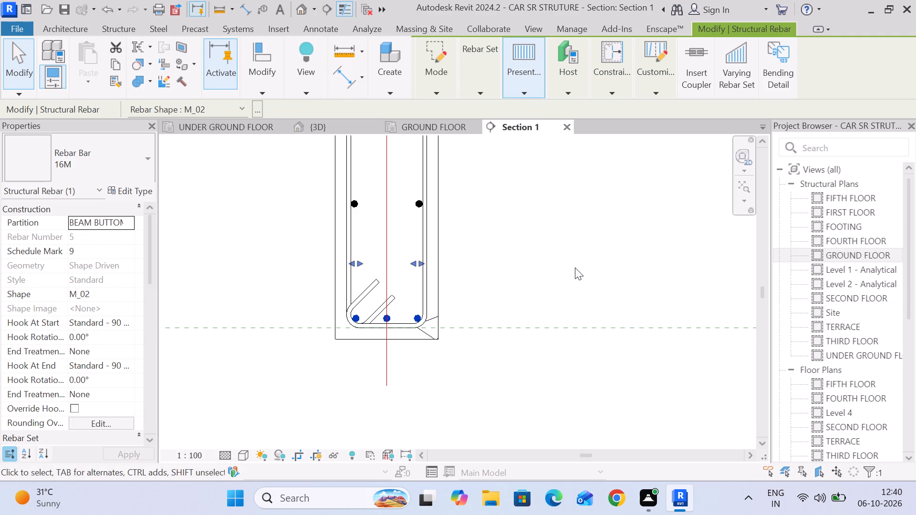
pyautogui.scroll(-5, 577, 263)
pyautogui.click(419, 131)
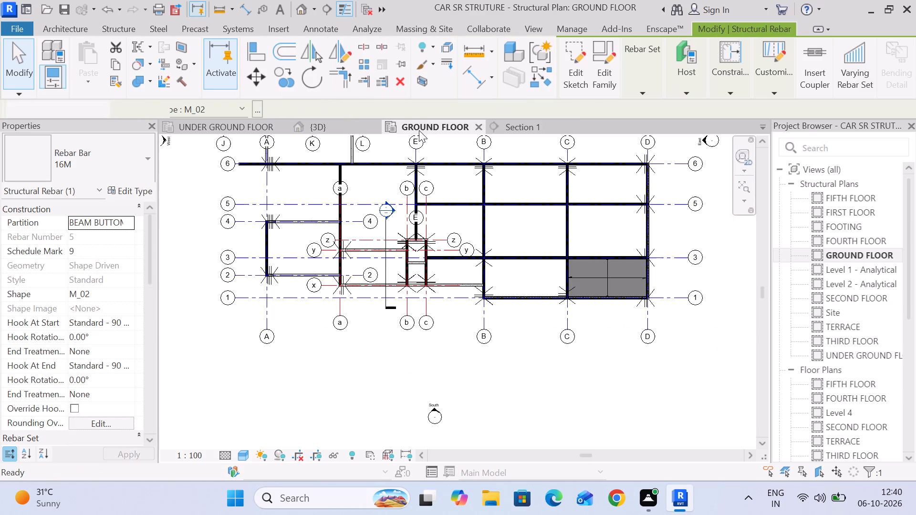
pyautogui.click(228, 125)
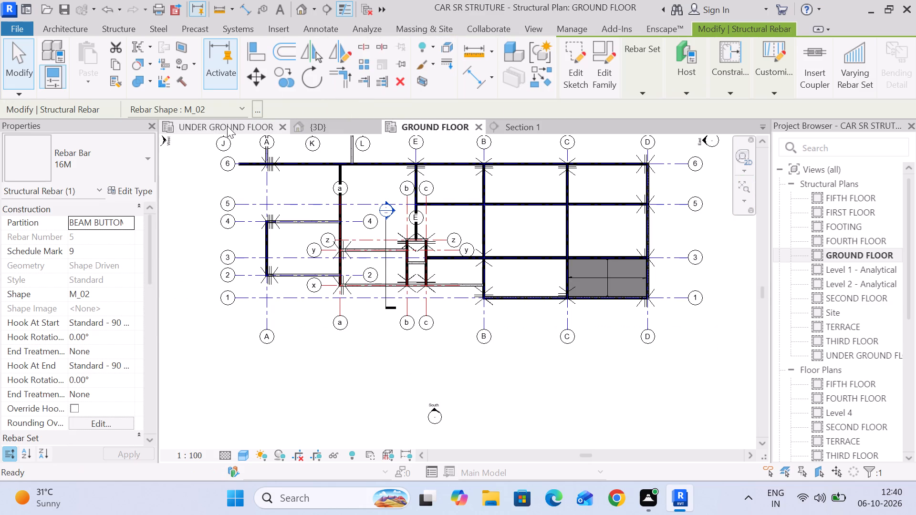
pyautogui.moveTo(422, 245); pyautogui.dragTo(447, 374, button='middle')
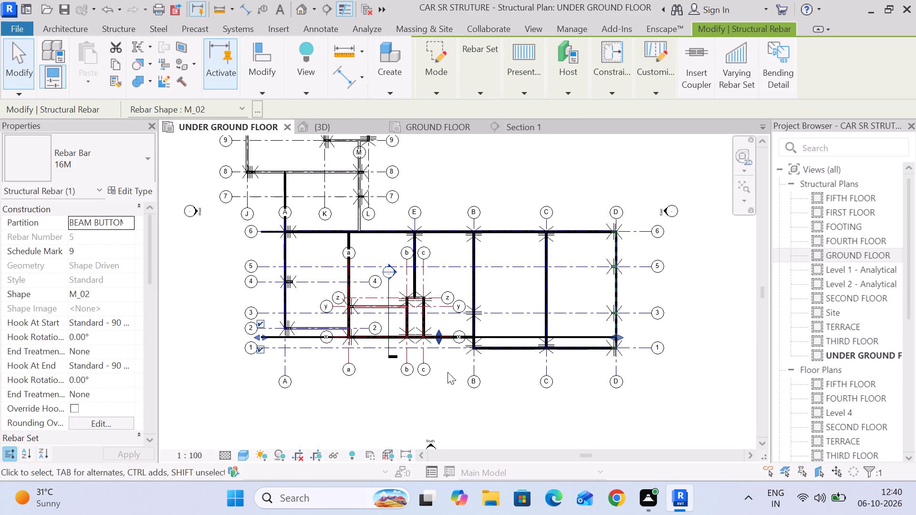
pyautogui.scroll(11, 238, 349)
pyautogui.moveTo(330, 371); pyautogui.dragTo(321, 305, button='middle')
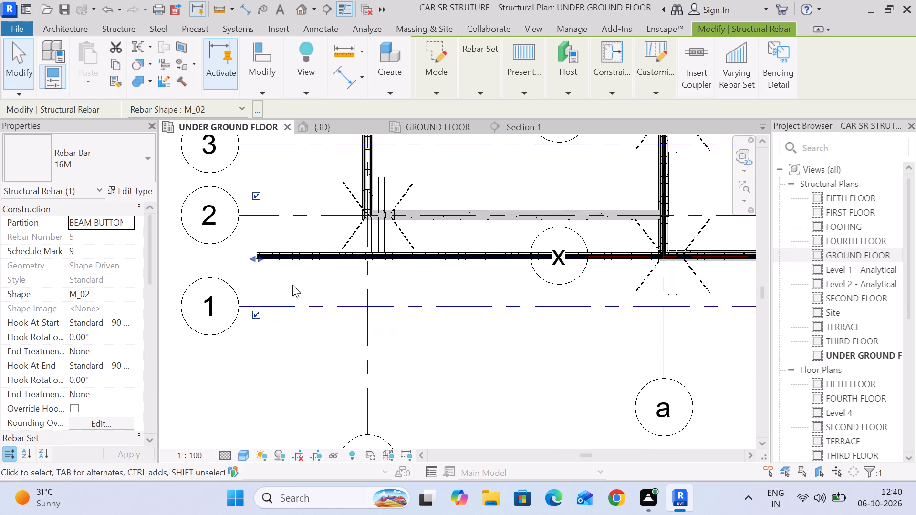
pyautogui.moveTo(259, 258); pyautogui.dragTo(492, 268)
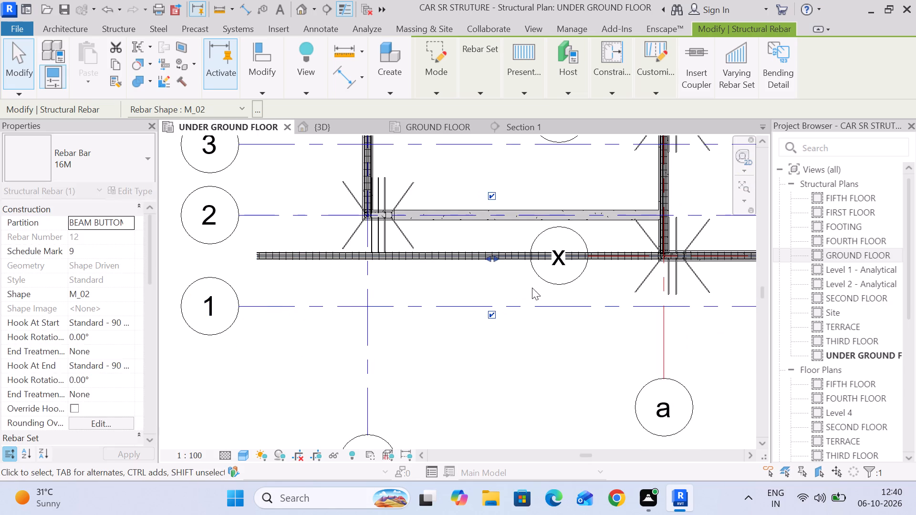
pyautogui.scroll(1, 532, 288)
pyautogui.moveTo(532, 288); pyautogui.dragTo(318, 323, button='middle')
pyautogui.moveTo(274, 290); pyautogui.dragTo(408, 291)
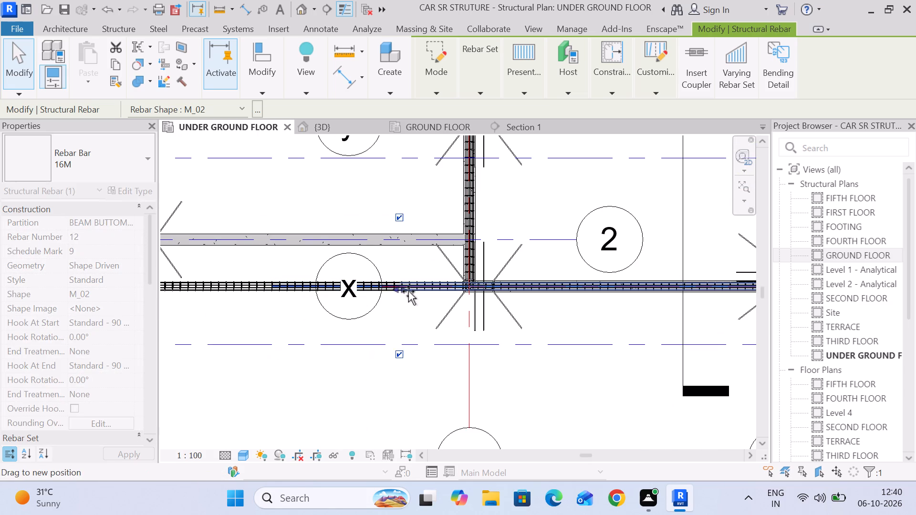
pyautogui.moveTo(408, 291); pyautogui.dragTo(409, 291)
pyautogui.scroll(8, 416, 292)
pyautogui.scroll(1, 487, 342)
pyautogui.moveTo(487, 342); pyautogui.dragTo(398, 333, button='middle')
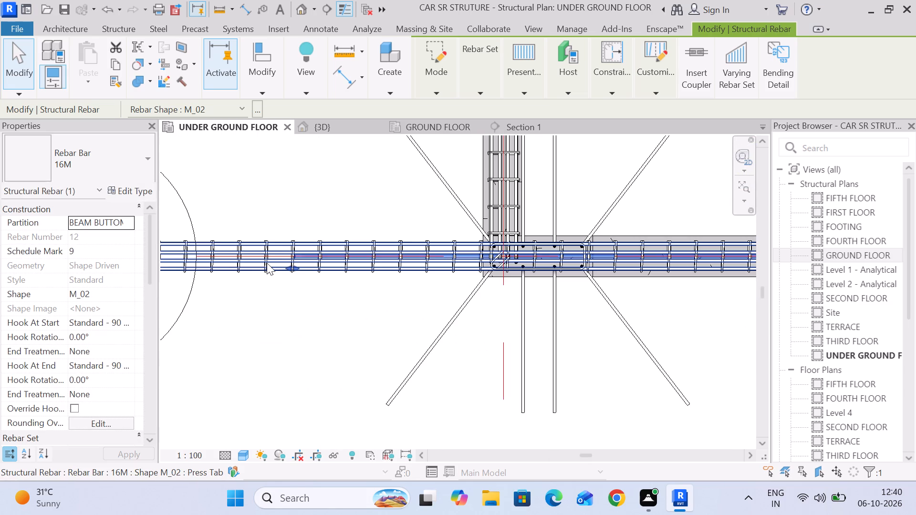
pyautogui.moveTo(293, 267); pyautogui.dragTo(459, 267)
pyautogui.scroll(9, 464, 268)
pyautogui.moveTo(505, 333); pyautogui.dragTo(367, 337, button='middle')
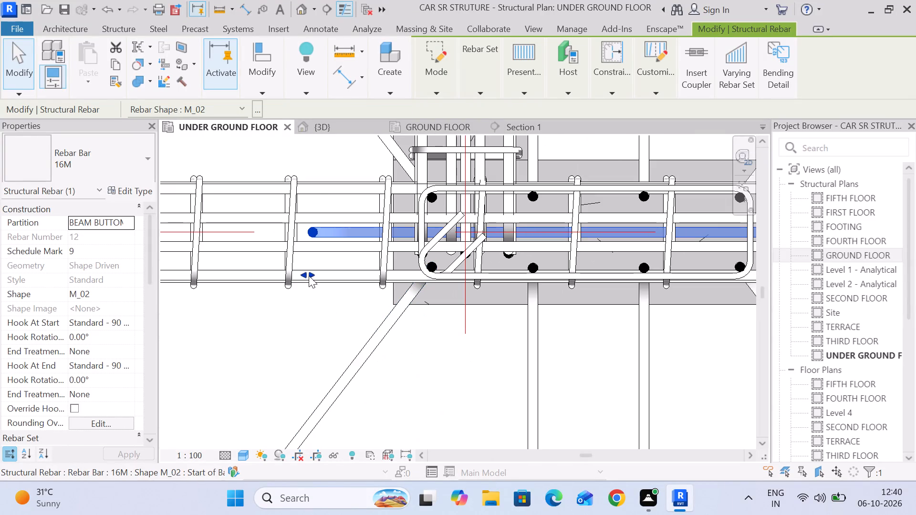
pyautogui.moveTo(309, 276); pyautogui.dragTo(448, 278)
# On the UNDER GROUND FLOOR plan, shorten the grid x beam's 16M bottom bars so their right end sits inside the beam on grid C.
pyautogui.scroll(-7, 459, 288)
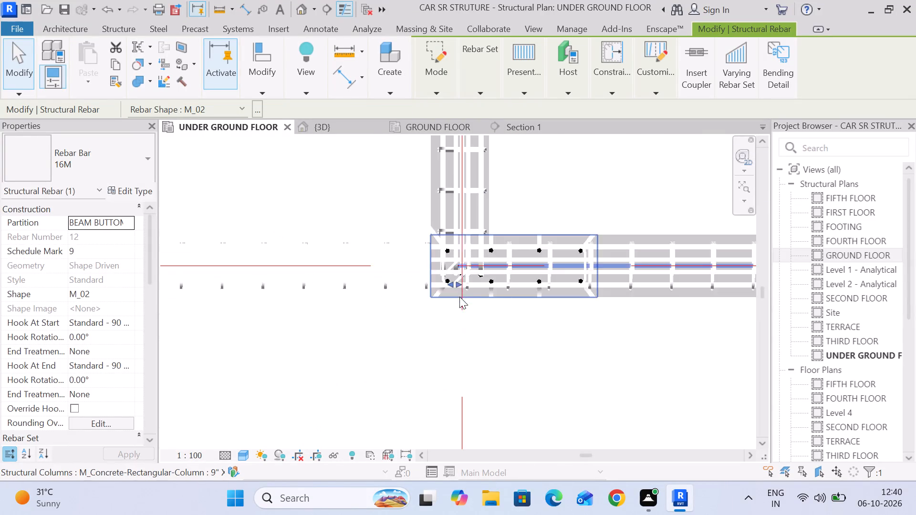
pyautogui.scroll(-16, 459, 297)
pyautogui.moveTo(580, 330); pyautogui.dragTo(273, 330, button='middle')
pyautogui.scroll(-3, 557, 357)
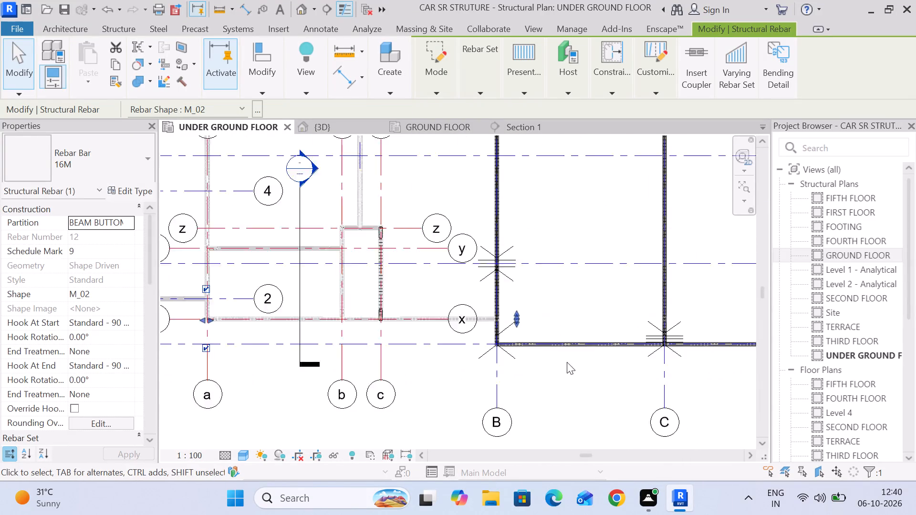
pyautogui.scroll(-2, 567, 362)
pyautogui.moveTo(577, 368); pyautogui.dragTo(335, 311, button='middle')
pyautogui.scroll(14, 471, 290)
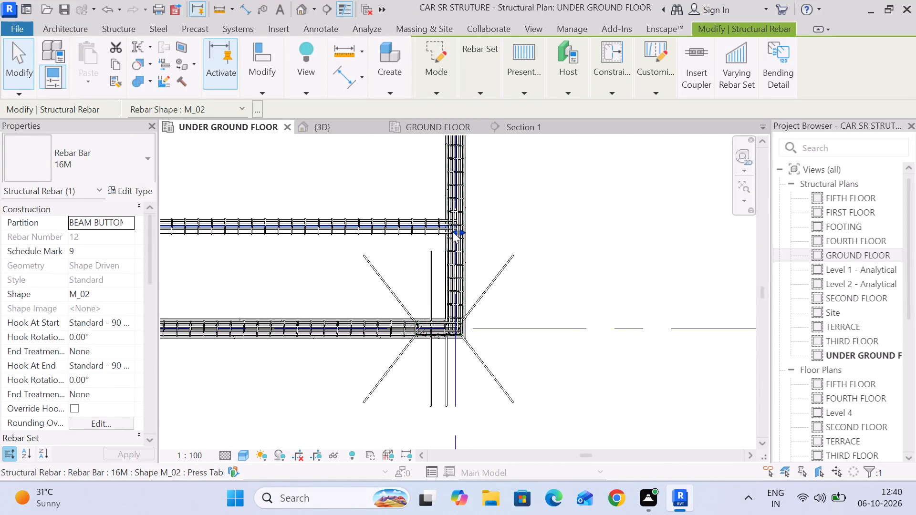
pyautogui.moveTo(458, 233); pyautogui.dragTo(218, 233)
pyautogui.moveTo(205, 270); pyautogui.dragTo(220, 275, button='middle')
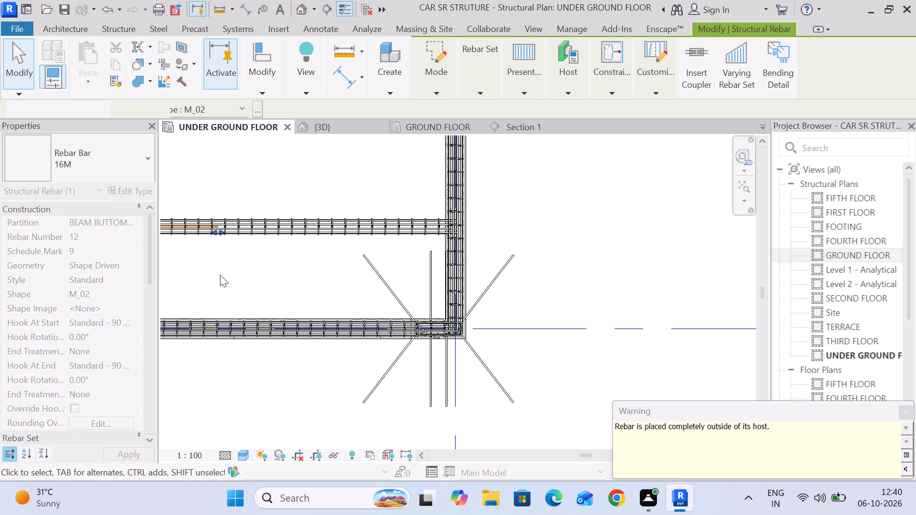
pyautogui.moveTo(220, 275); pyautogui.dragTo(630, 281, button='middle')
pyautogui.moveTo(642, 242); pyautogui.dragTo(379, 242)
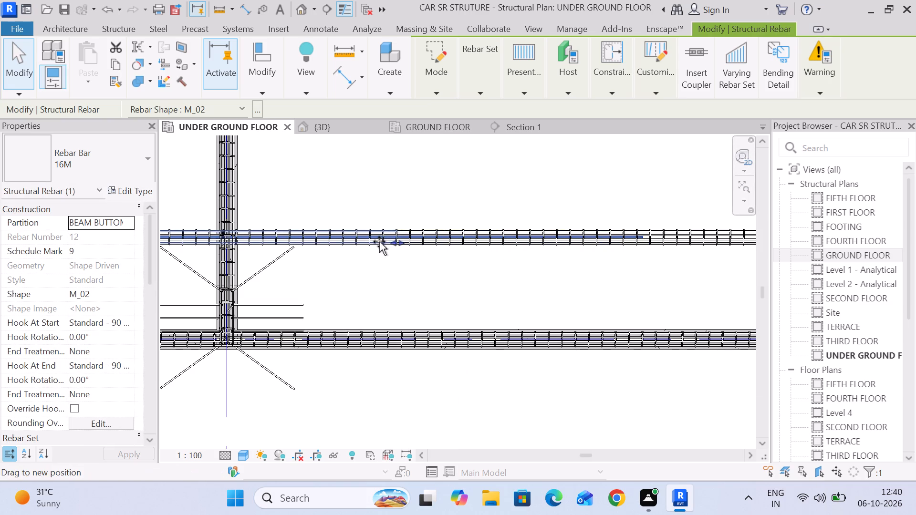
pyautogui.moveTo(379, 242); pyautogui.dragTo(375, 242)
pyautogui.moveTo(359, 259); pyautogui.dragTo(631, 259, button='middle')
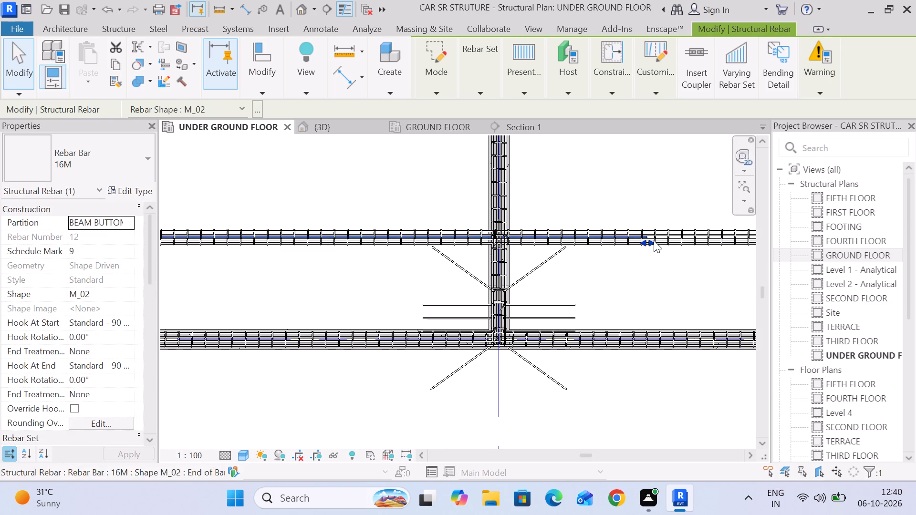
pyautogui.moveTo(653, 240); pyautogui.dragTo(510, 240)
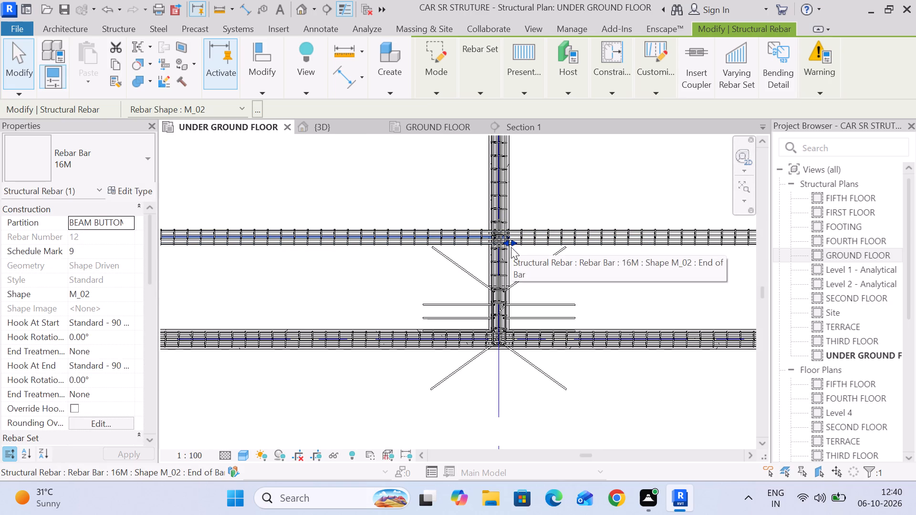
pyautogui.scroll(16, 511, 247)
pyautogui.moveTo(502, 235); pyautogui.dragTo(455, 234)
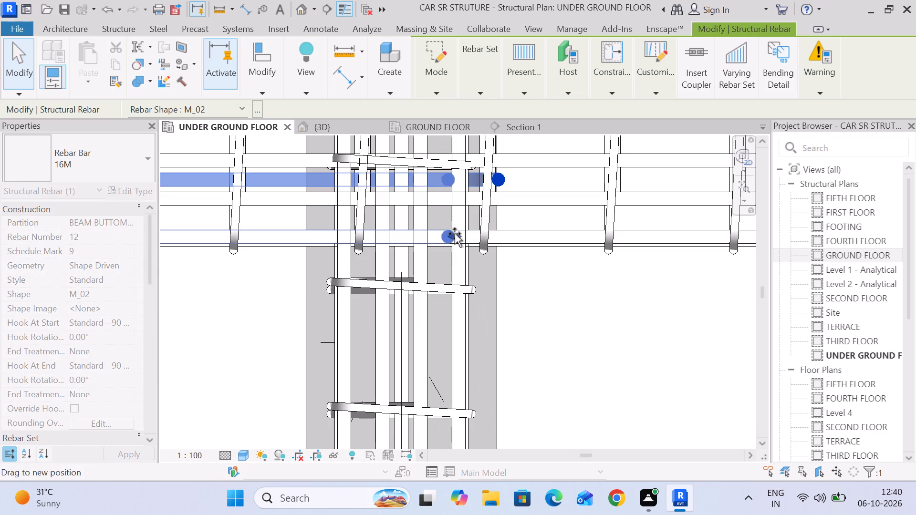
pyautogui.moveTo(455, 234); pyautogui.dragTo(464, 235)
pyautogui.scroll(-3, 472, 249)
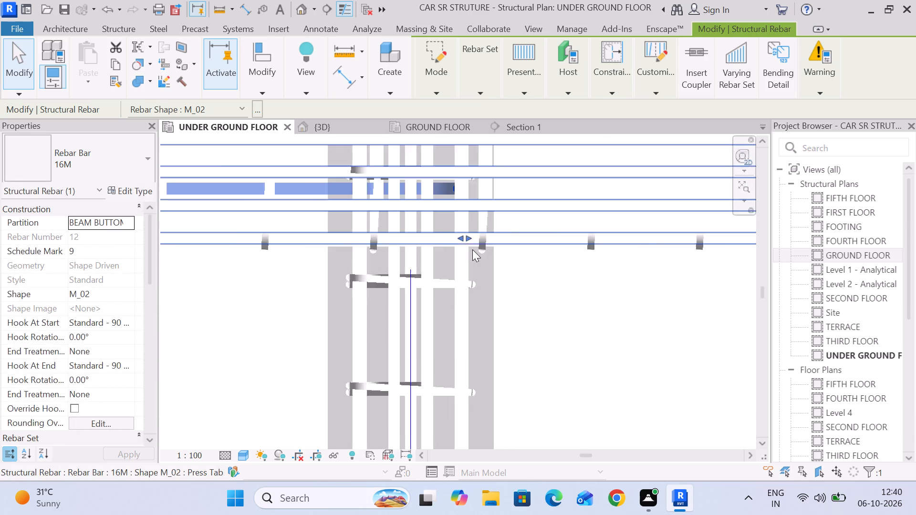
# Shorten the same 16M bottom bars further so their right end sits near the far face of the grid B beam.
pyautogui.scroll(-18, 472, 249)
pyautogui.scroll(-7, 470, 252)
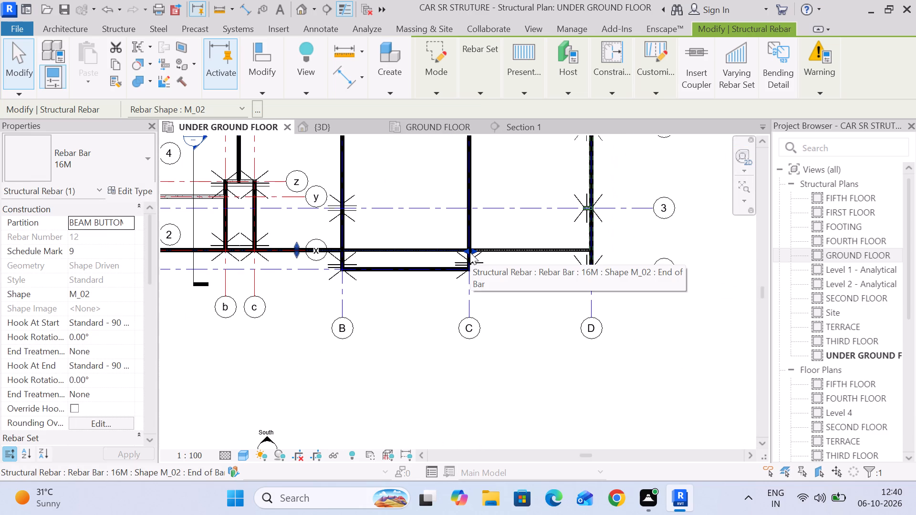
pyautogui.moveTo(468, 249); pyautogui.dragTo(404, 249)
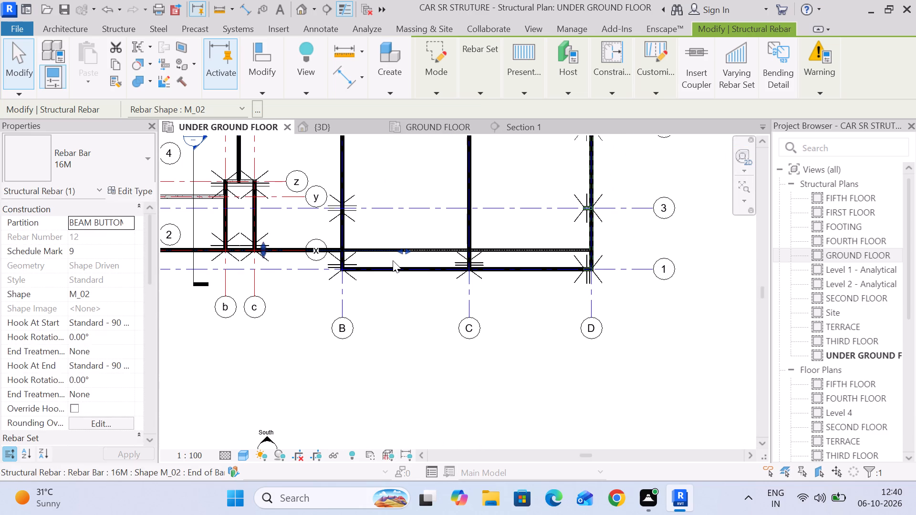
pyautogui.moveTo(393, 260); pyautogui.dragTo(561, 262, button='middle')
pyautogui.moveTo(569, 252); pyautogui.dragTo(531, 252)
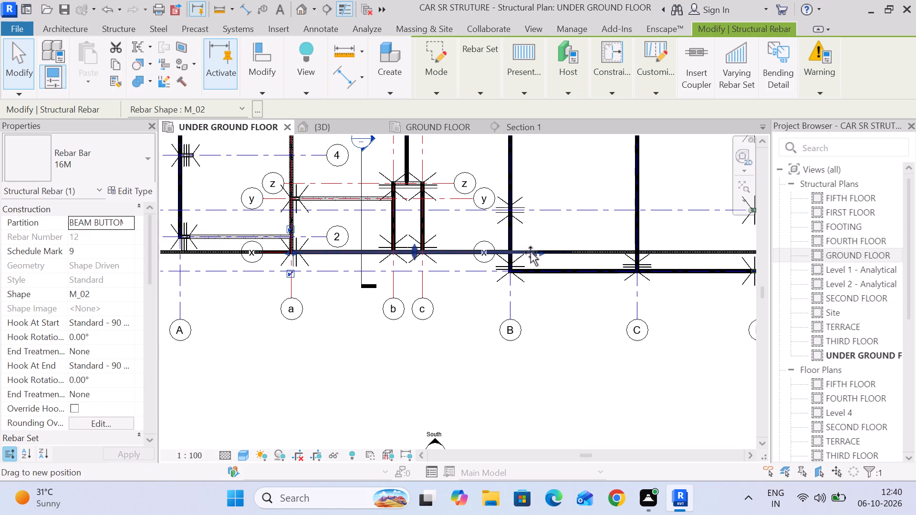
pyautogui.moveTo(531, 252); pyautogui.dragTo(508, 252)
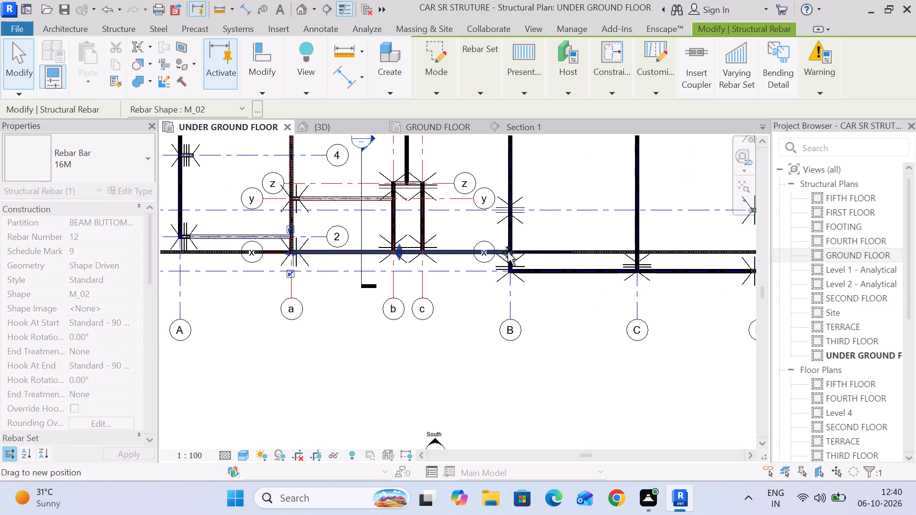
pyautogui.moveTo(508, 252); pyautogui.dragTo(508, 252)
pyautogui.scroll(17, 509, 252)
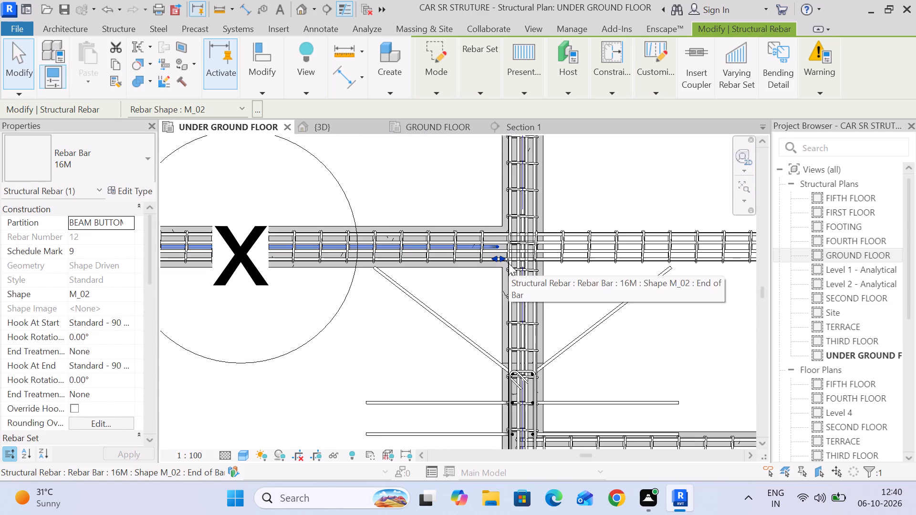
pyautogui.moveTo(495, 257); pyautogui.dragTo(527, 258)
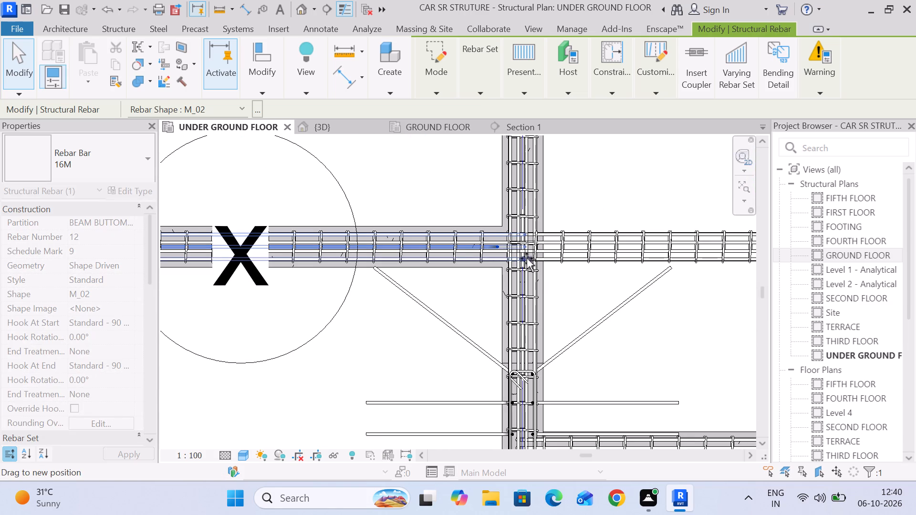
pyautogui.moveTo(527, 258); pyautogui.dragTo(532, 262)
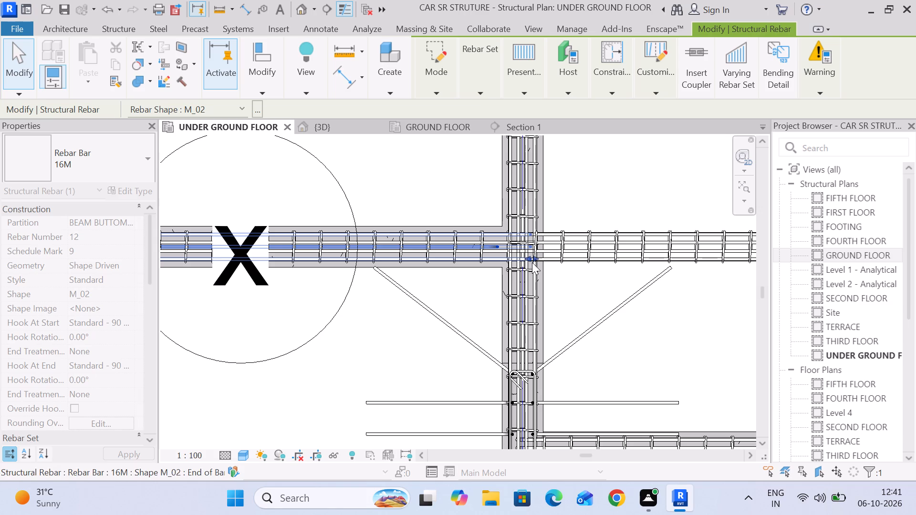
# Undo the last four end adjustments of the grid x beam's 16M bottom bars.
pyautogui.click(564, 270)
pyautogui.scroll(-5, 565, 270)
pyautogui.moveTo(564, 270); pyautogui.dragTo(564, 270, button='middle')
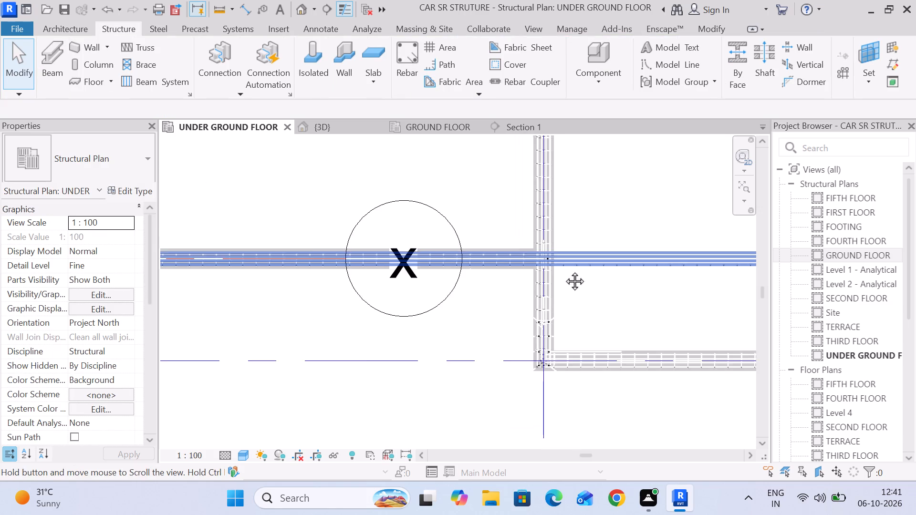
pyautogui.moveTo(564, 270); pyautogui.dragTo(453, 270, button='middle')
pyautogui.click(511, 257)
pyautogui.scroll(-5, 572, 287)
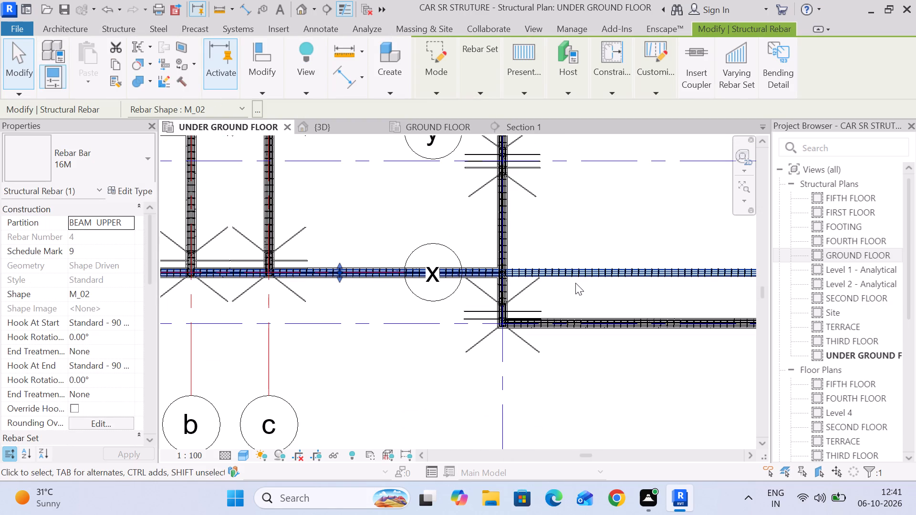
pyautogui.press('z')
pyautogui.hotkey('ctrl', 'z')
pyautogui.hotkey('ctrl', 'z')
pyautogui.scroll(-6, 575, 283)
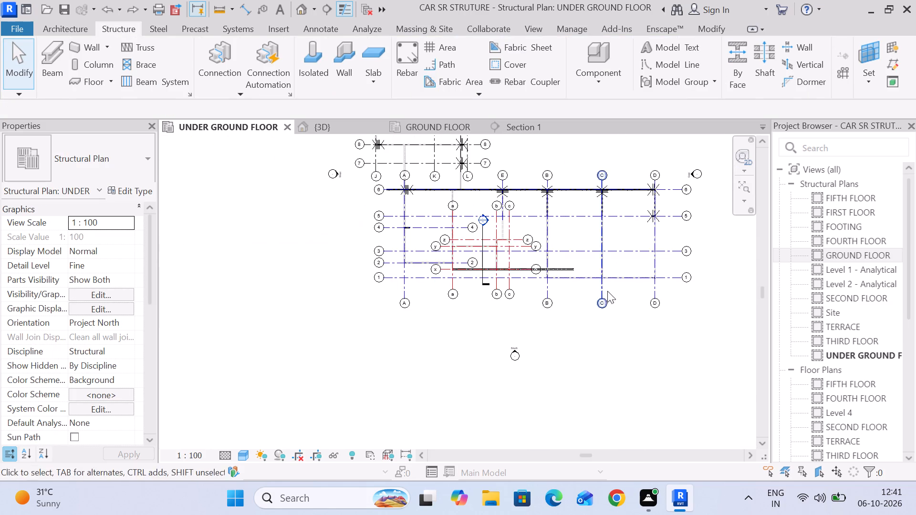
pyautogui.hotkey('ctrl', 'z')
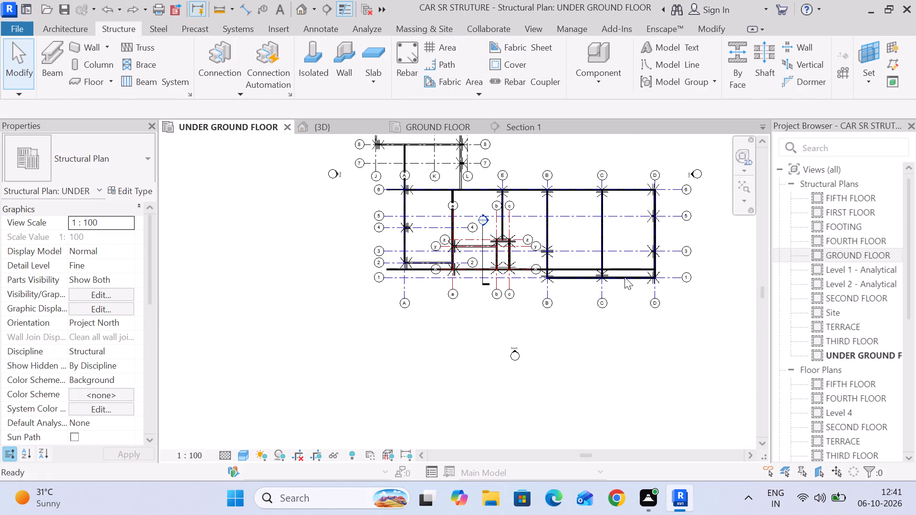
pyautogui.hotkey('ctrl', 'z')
# Select the 16M bottom bars of the grid x beam in Section 1 and return to the UNDER GROUND FLOOR plan.
pyautogui.scroll(-7, 583, 281)
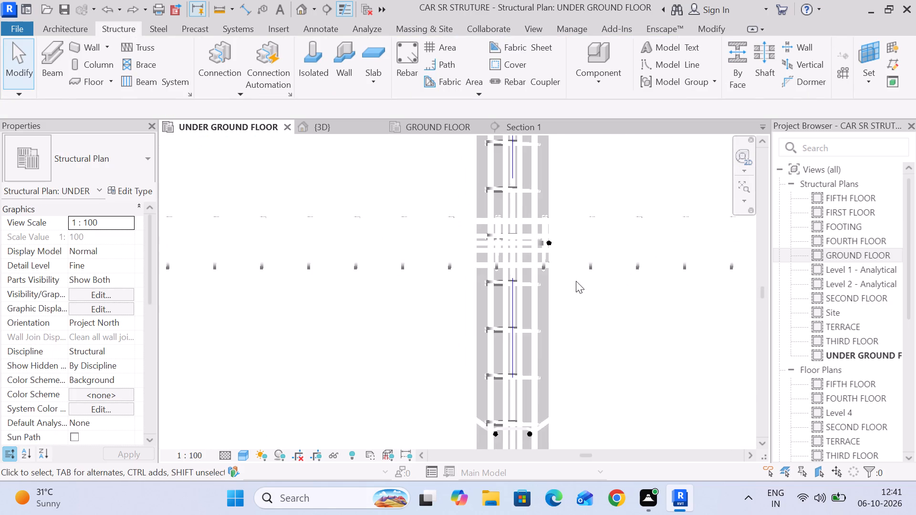
pyautogui.scroll(-12, 576, 281)
pyautogui.moveTo(722, 325); pyautogui.dragTo(554, 287, button='middle')
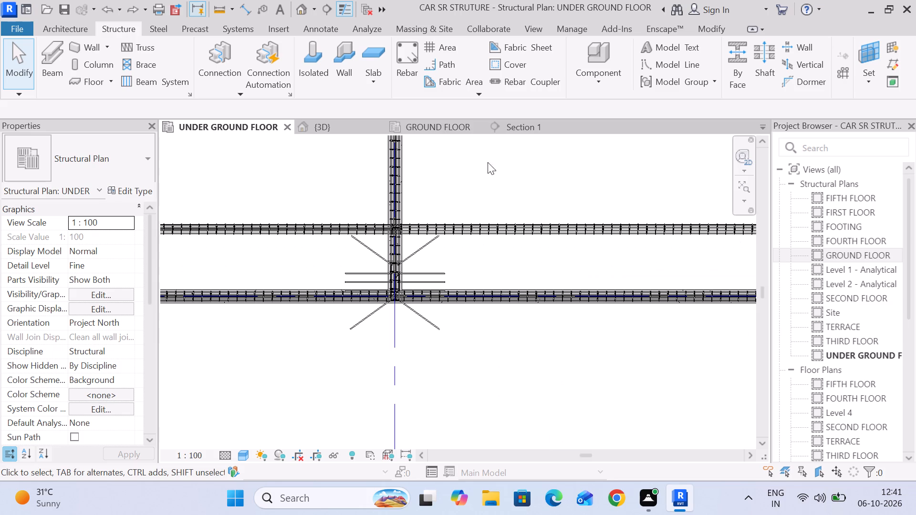
pyautogui.click(511, 125)
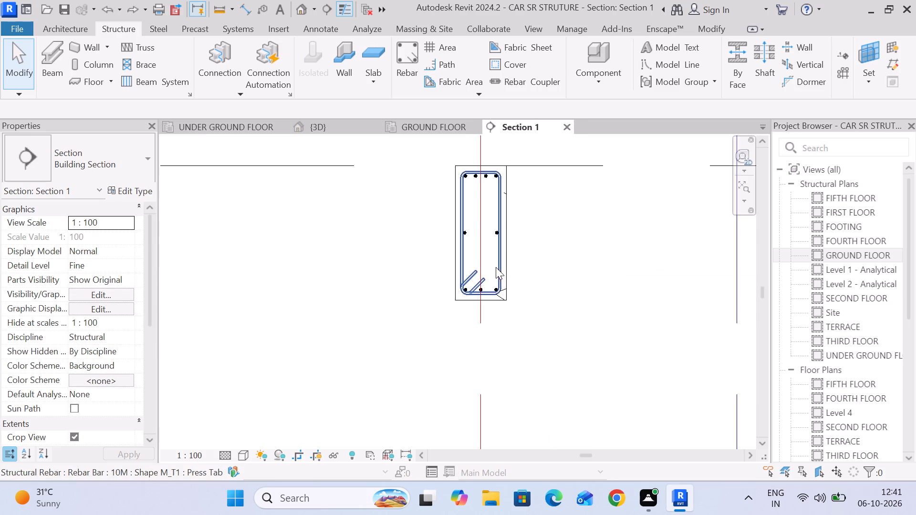
pyautogui.scroll(15, 492, 288)
pyautogui.click(519, 271)
pyautogui.scroll(-7, 520, 272)
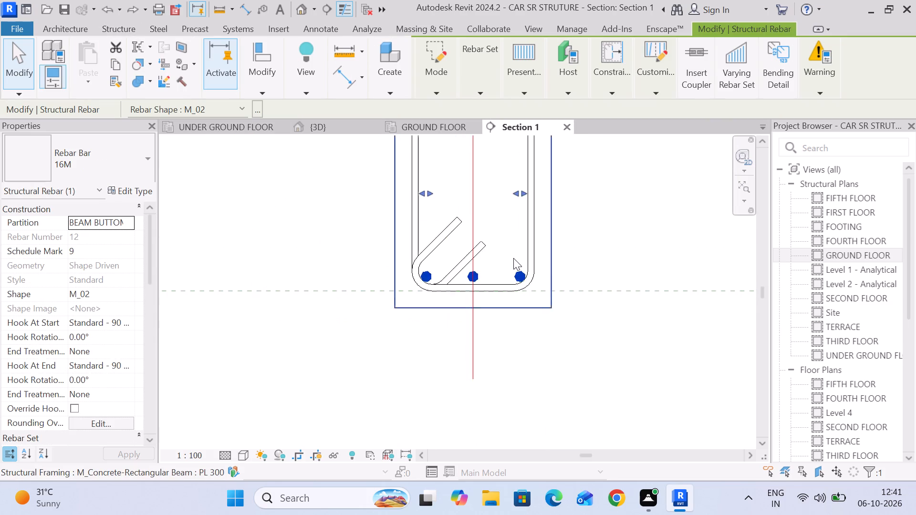
pyautogui.scroll(-6, 513, 258)
pyautogui.click(225, 130)
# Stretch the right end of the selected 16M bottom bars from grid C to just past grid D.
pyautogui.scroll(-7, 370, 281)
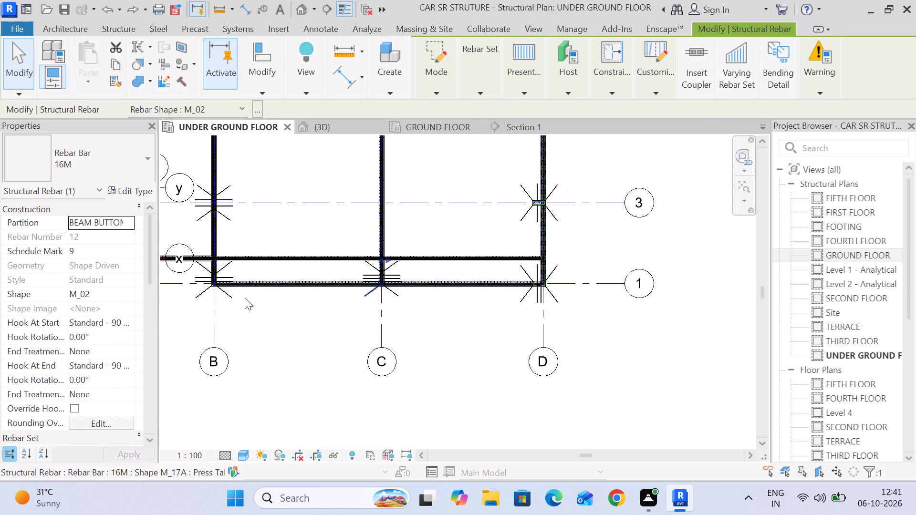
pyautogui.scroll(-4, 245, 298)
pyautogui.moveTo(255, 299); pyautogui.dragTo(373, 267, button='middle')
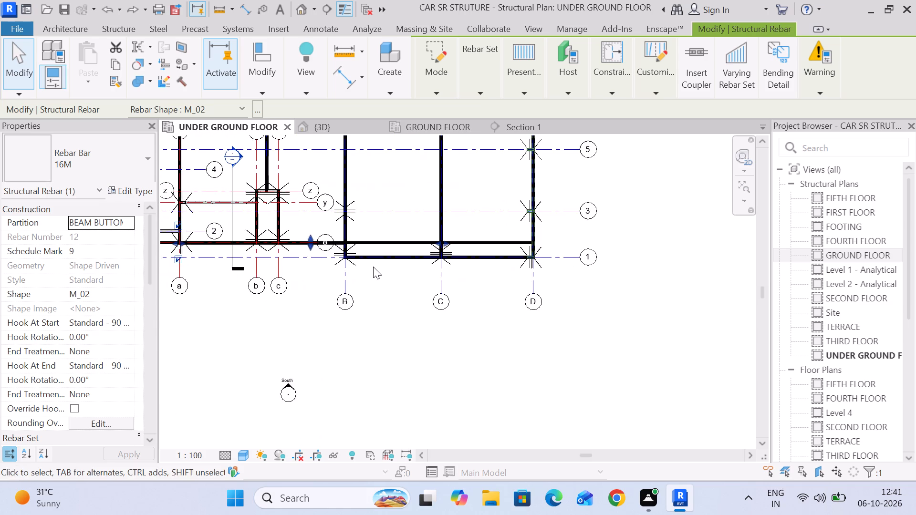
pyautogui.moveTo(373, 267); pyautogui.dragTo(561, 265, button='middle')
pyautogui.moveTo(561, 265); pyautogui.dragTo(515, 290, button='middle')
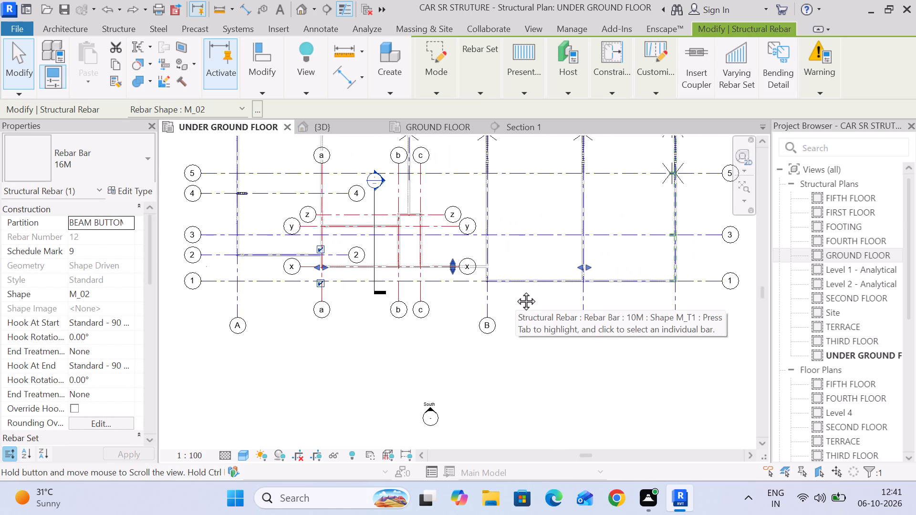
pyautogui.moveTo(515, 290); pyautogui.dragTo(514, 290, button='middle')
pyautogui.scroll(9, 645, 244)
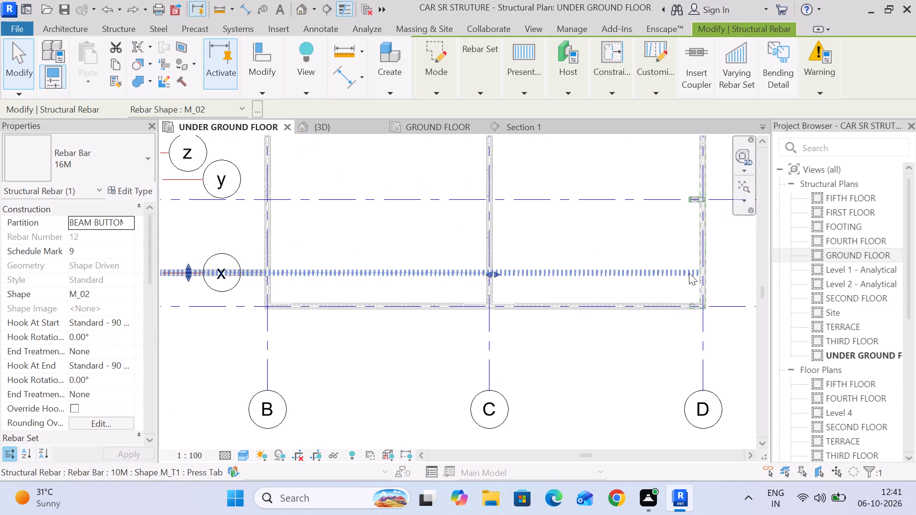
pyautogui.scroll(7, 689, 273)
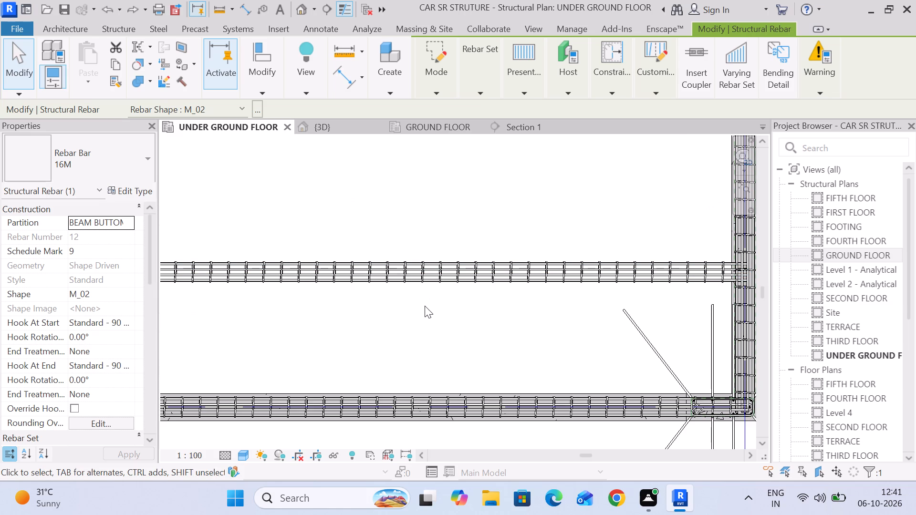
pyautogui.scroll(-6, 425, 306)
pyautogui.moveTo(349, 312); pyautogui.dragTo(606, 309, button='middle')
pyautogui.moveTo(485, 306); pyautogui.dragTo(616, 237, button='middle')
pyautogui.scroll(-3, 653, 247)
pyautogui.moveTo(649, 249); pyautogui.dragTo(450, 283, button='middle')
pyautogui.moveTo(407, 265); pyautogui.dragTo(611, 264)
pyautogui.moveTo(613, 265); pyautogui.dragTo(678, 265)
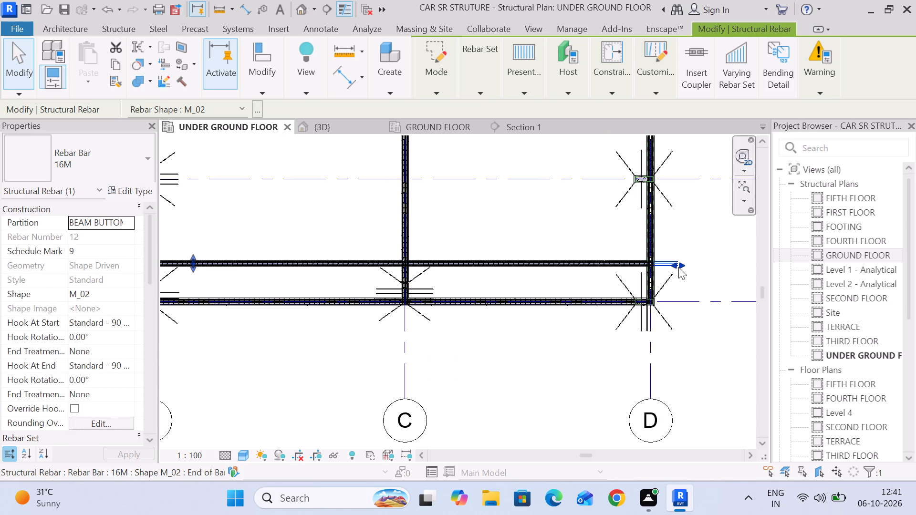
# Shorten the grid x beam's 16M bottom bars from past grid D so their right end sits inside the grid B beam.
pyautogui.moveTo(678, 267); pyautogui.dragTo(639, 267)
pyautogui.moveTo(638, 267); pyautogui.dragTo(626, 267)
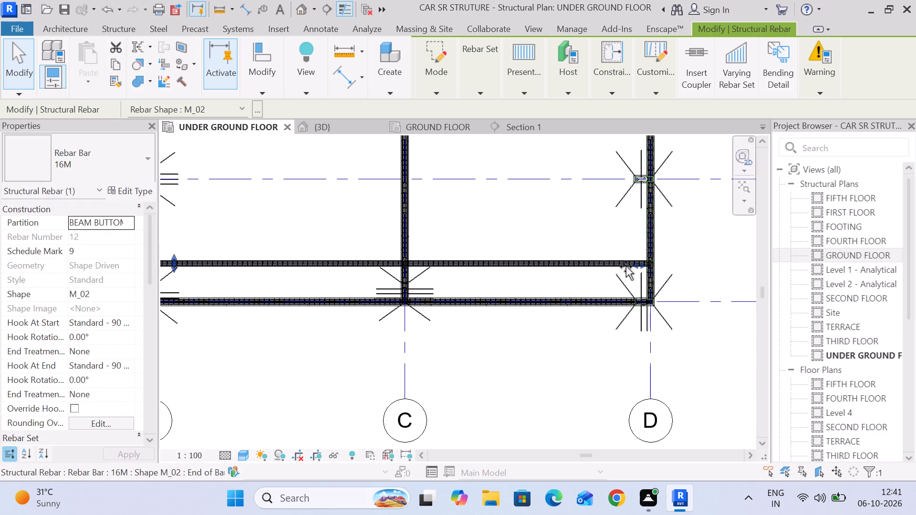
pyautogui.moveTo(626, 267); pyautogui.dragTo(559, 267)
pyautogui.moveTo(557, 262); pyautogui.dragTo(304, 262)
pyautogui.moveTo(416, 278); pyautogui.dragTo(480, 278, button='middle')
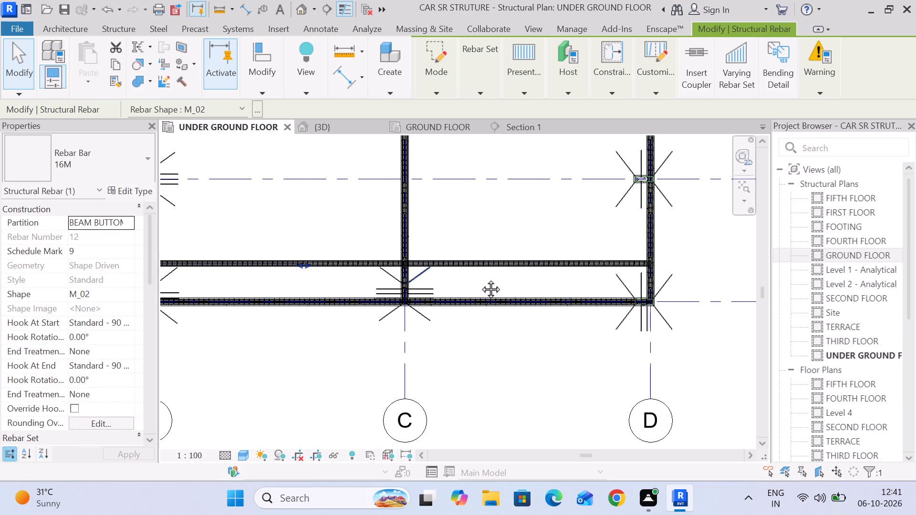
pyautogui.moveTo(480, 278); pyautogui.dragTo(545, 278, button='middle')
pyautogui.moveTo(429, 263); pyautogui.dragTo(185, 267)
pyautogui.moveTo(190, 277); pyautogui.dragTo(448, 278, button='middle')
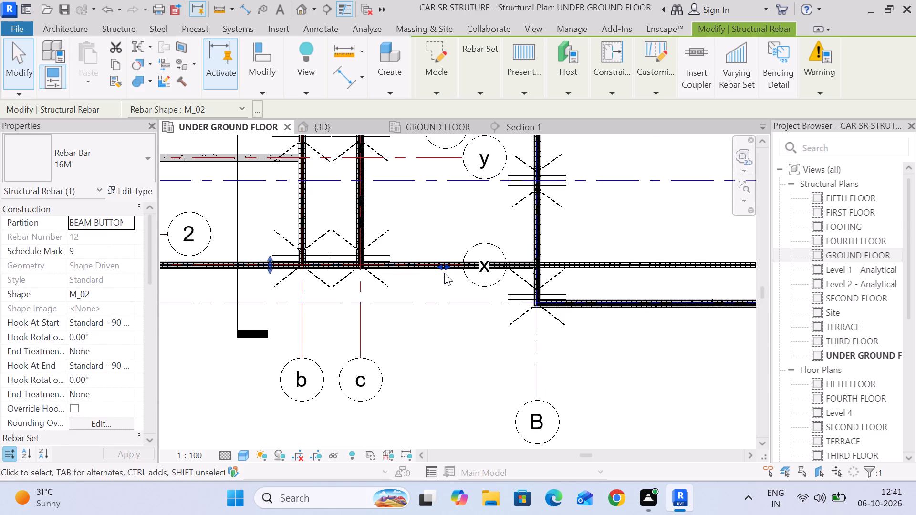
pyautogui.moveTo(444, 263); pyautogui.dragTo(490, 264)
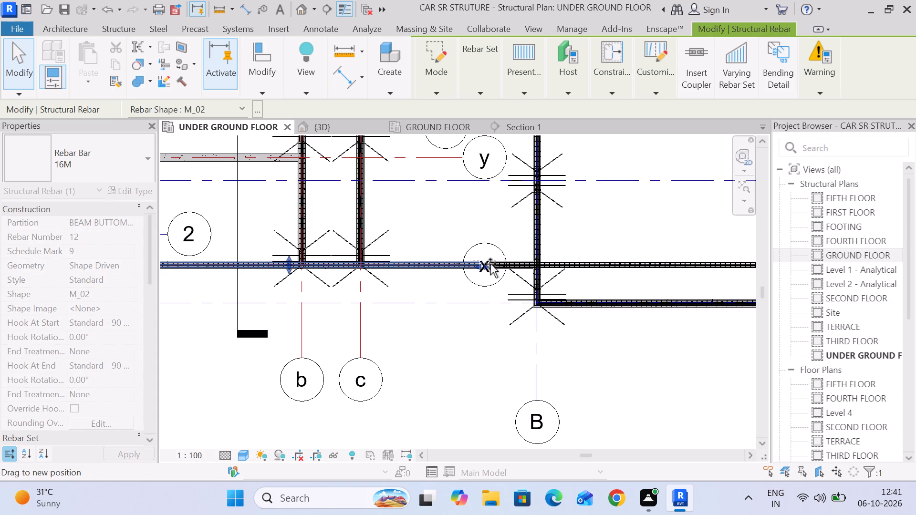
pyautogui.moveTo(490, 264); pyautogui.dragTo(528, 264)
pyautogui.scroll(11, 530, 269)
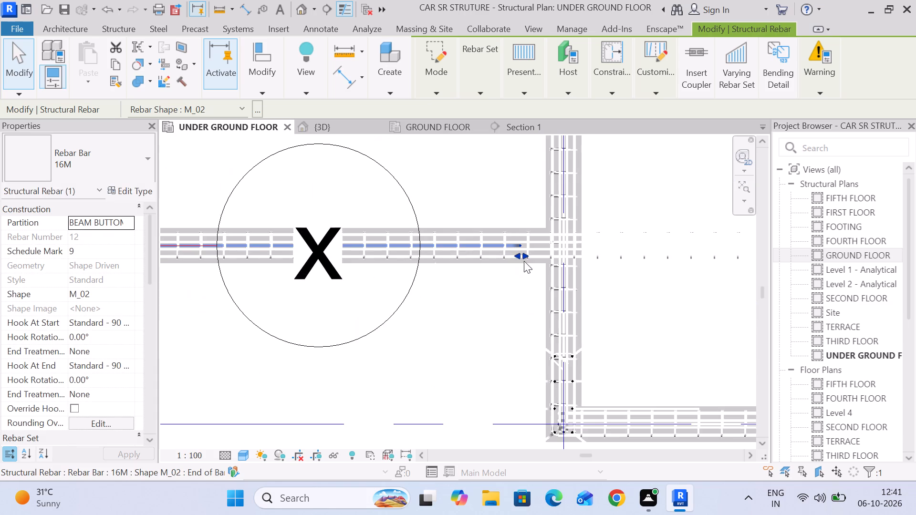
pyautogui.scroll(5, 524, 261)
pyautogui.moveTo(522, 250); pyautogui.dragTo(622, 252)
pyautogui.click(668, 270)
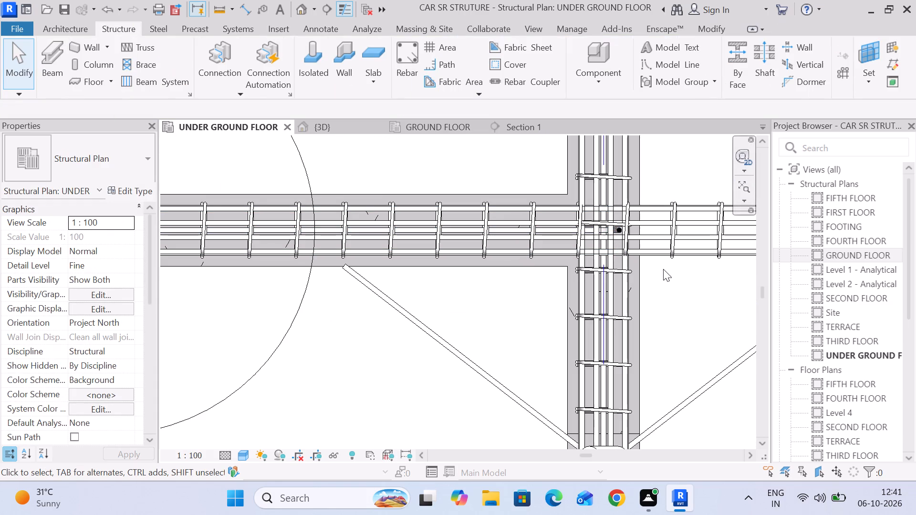
# Review the warning related to the grid x beam's 16M bottom bars and show the affected rebar in the plan.
pyautogui.click(619, 253)
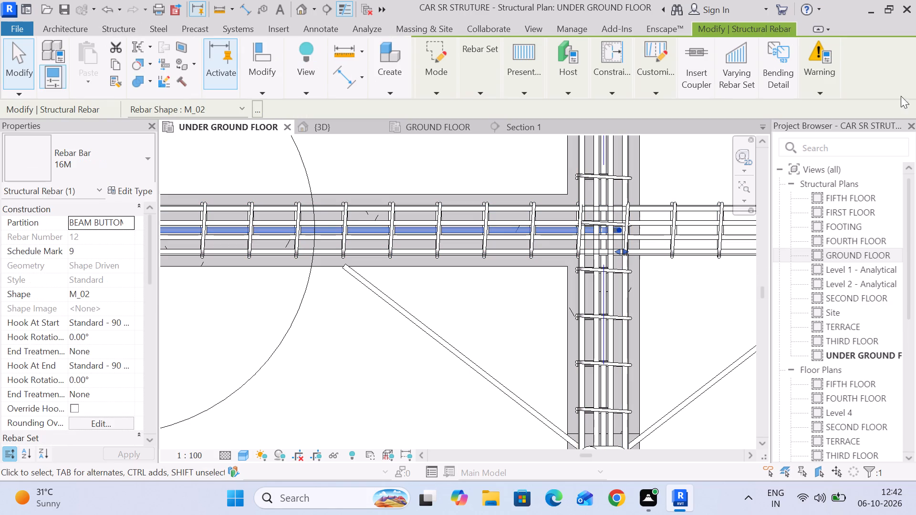
pyautogui.click(832, 91)
pyautogui.click(837, 137)
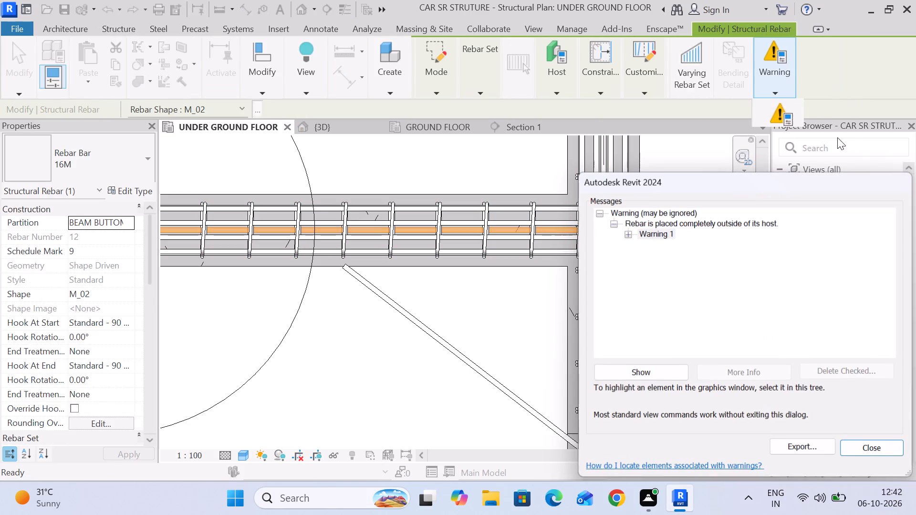
pyautogui.click(628, 237)
pyautogui.click(656, 239)
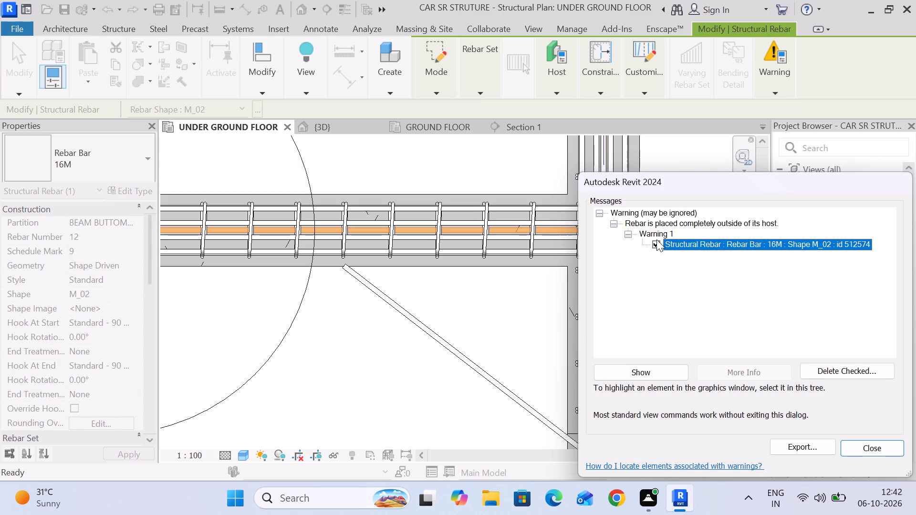
pyautogui.click(664, 371)
pyautogui.click(572, 312)
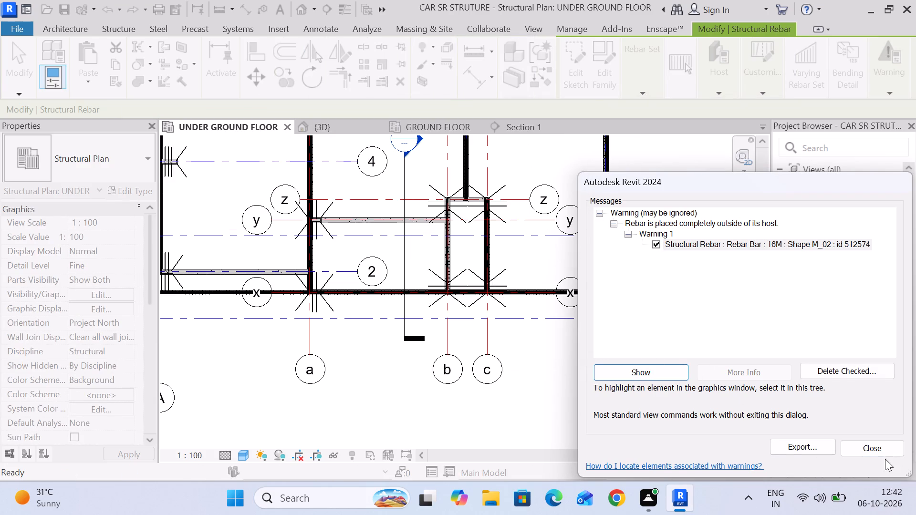
pyautogui.click(880, 451)
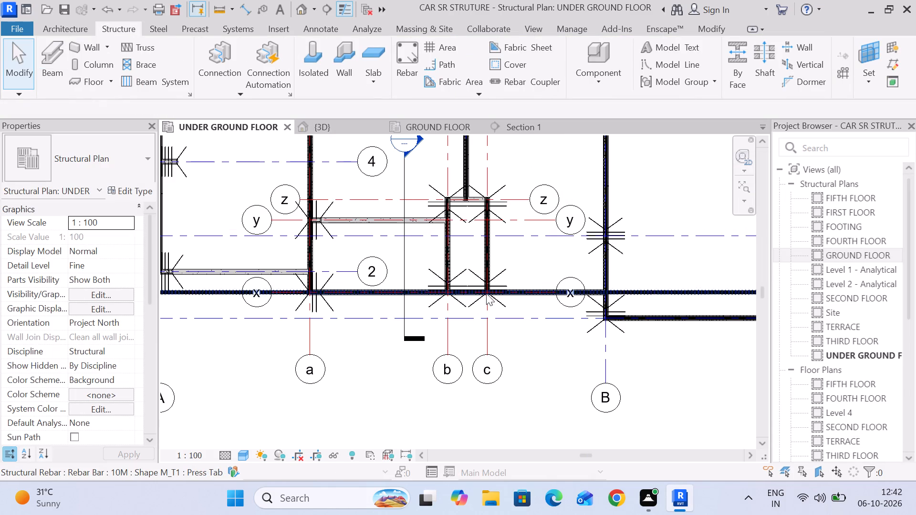
# Examine the 16M bottom bars of the grid x beam in Section 1.
pyautogui.click(520, 128)
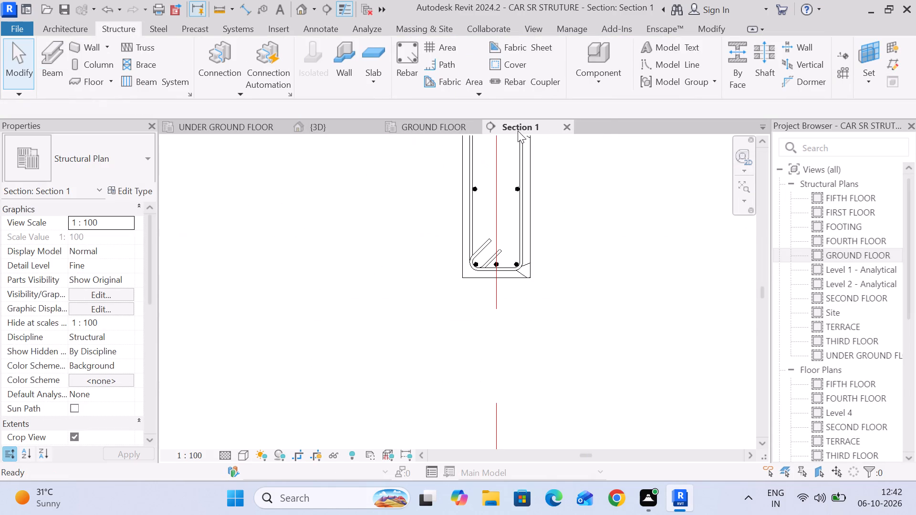
pyautogui.scroll(7, 508, 260)
pyautogui.click(522, 272)
pyautogui.scroll(-4, 525, 272)
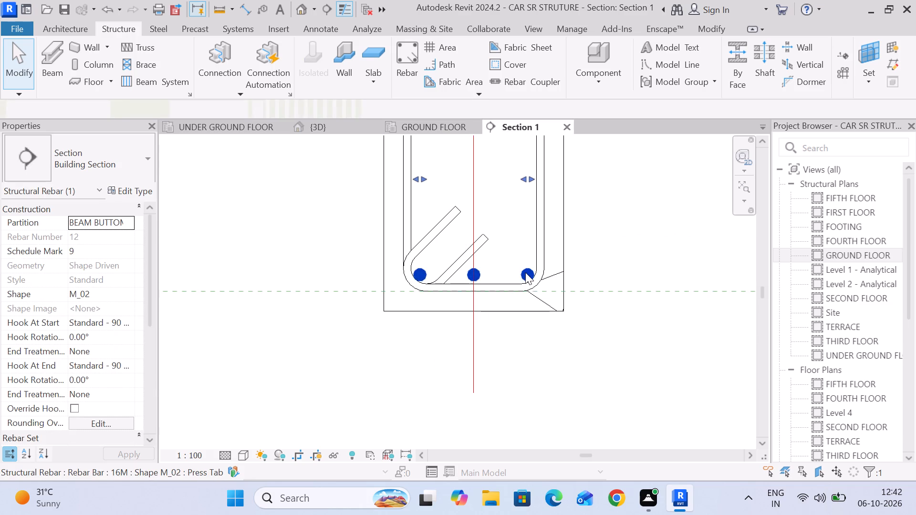
pyautogui.scroll(-17, 525, 272)
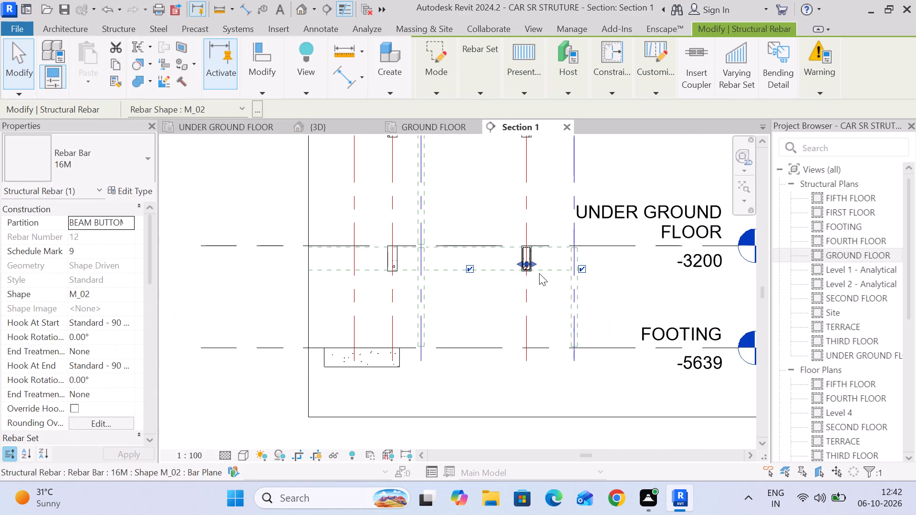
pyautogui.scroll(-4, 539, 278)
pyautogui.scroll(6, 539, 278)
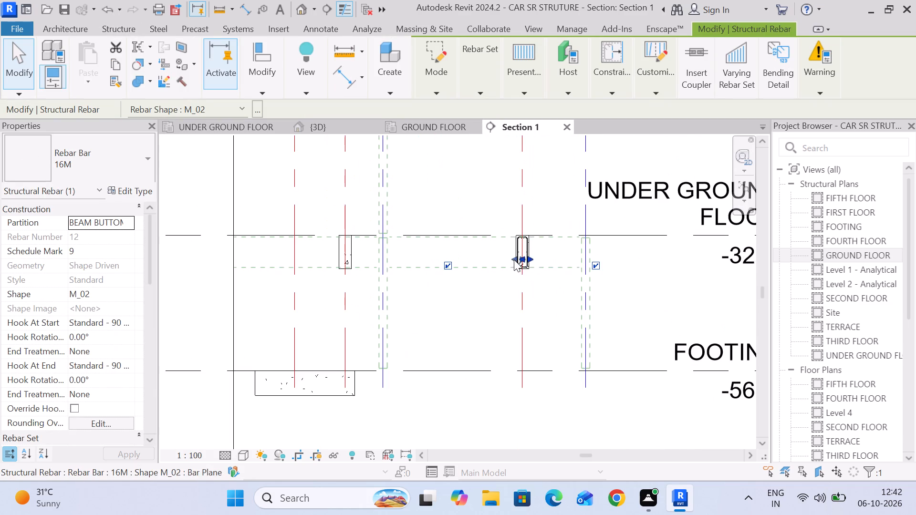
pyautogui.scroll(12, 514, 259)
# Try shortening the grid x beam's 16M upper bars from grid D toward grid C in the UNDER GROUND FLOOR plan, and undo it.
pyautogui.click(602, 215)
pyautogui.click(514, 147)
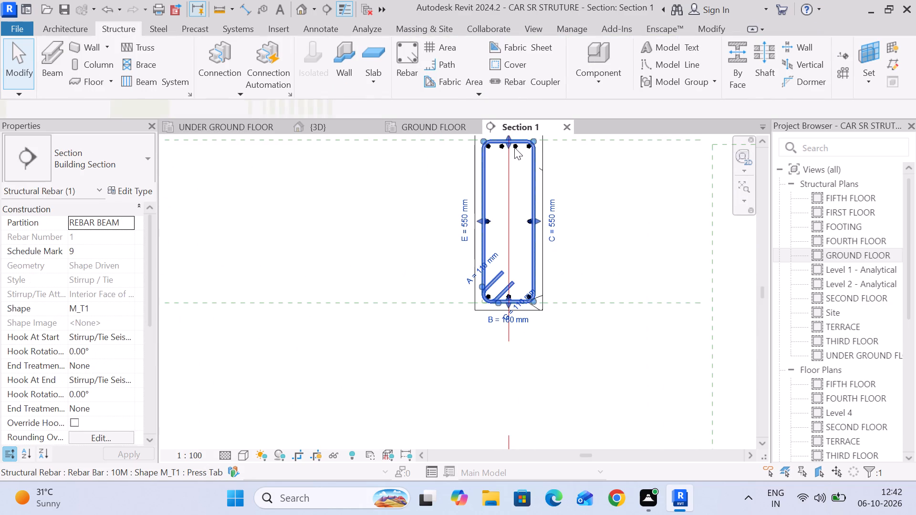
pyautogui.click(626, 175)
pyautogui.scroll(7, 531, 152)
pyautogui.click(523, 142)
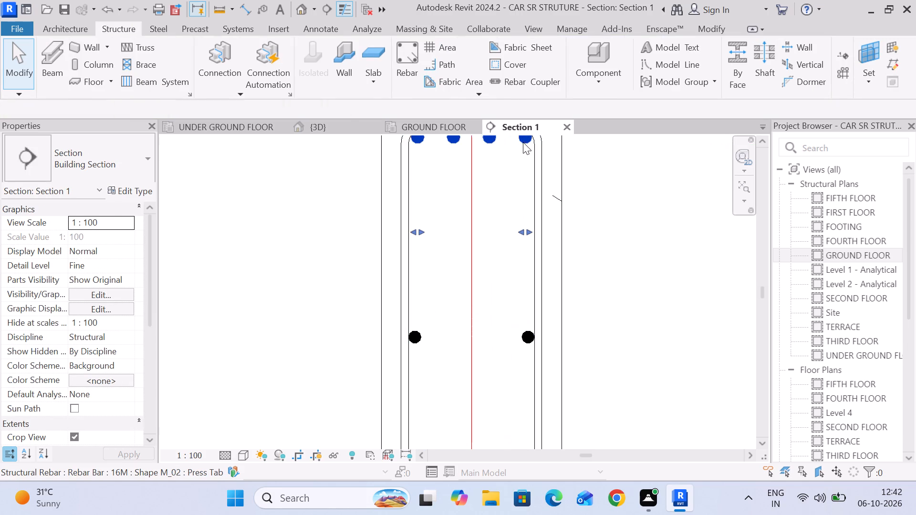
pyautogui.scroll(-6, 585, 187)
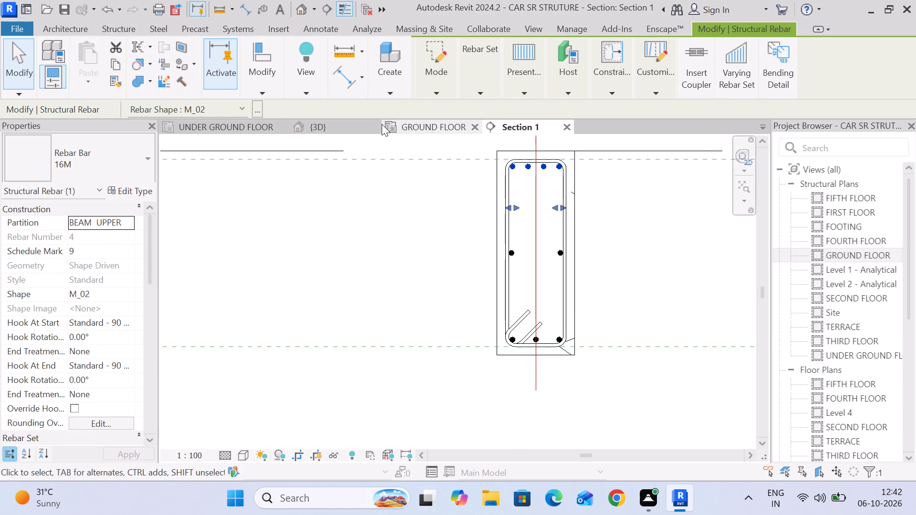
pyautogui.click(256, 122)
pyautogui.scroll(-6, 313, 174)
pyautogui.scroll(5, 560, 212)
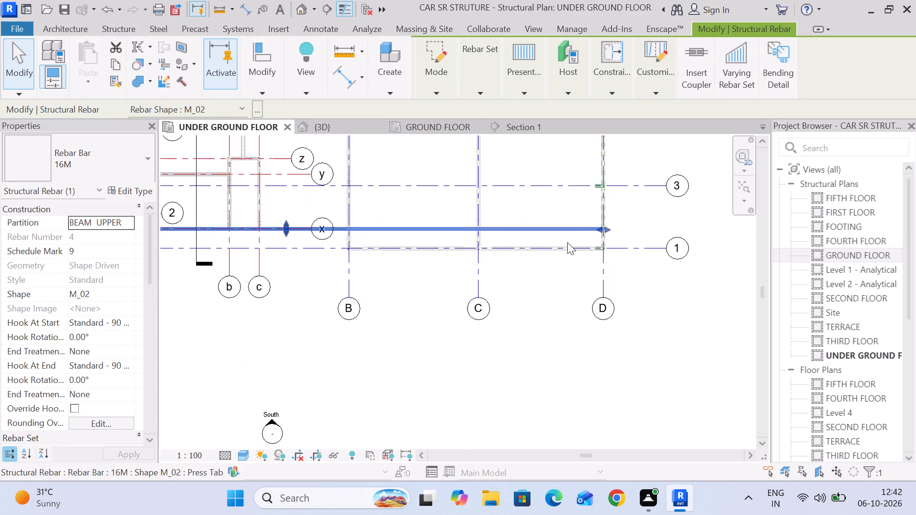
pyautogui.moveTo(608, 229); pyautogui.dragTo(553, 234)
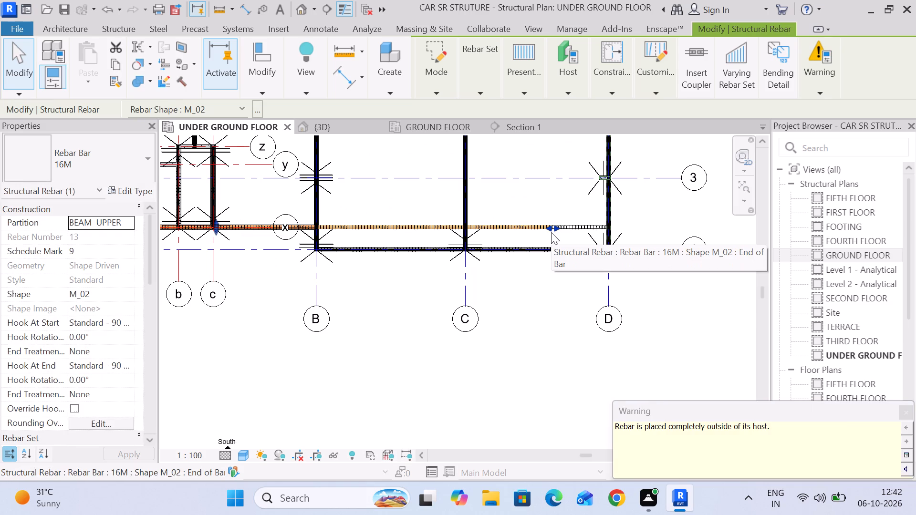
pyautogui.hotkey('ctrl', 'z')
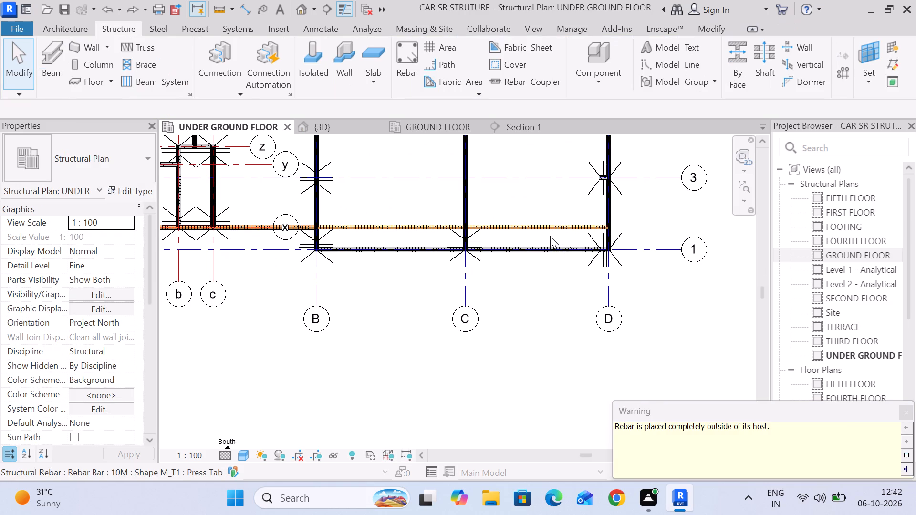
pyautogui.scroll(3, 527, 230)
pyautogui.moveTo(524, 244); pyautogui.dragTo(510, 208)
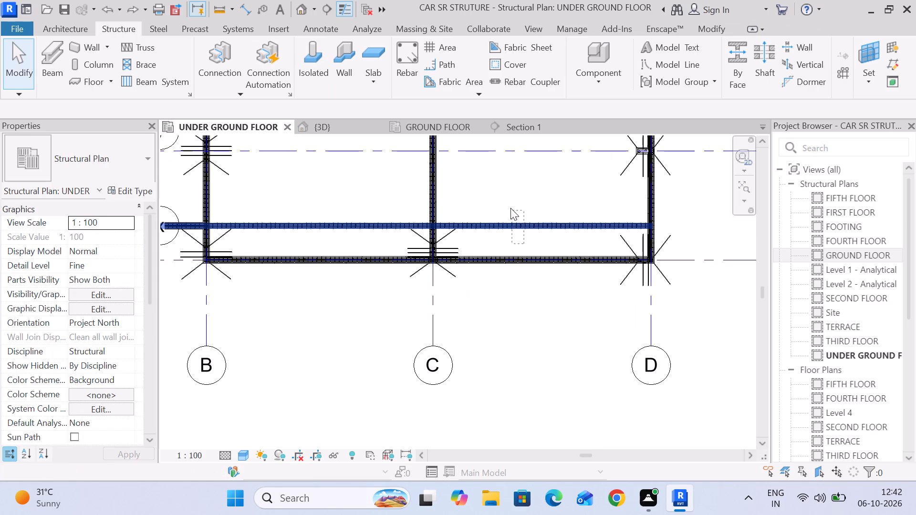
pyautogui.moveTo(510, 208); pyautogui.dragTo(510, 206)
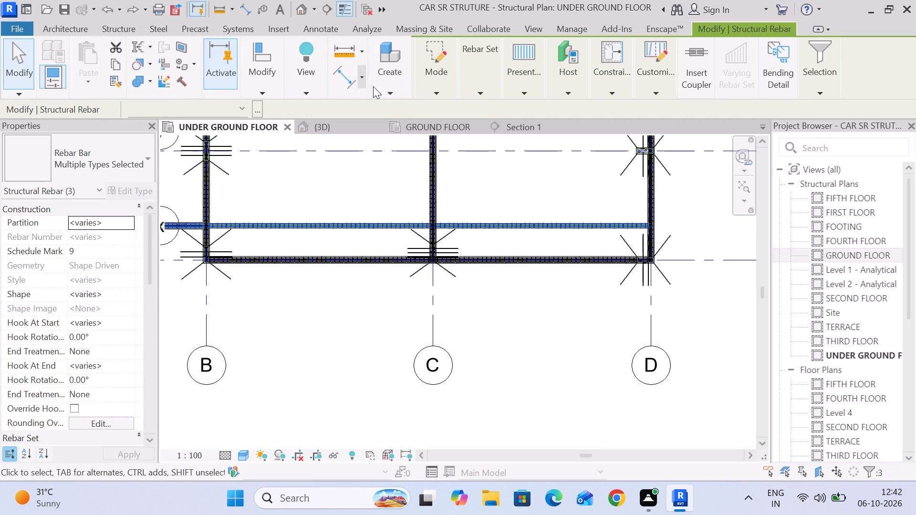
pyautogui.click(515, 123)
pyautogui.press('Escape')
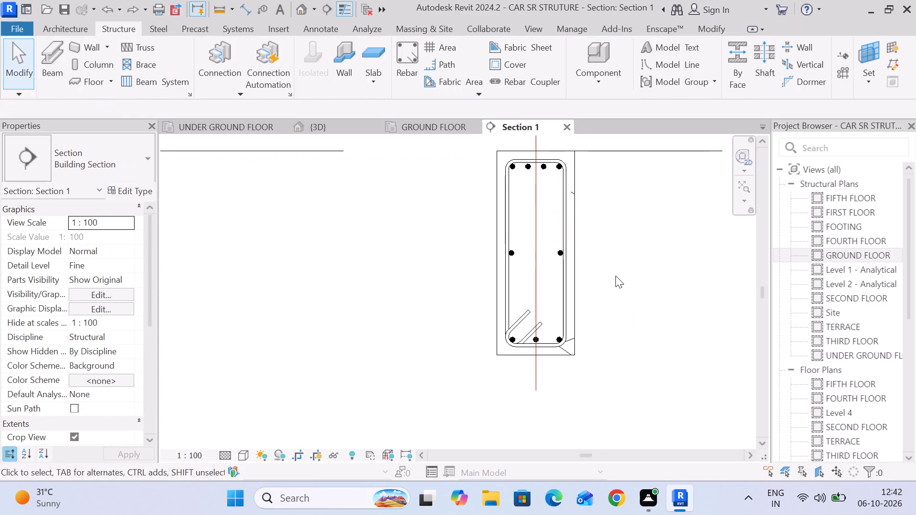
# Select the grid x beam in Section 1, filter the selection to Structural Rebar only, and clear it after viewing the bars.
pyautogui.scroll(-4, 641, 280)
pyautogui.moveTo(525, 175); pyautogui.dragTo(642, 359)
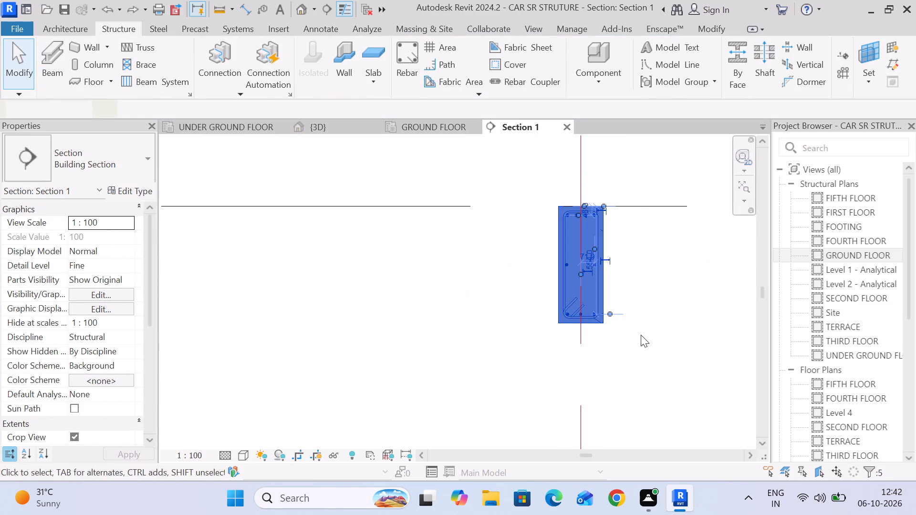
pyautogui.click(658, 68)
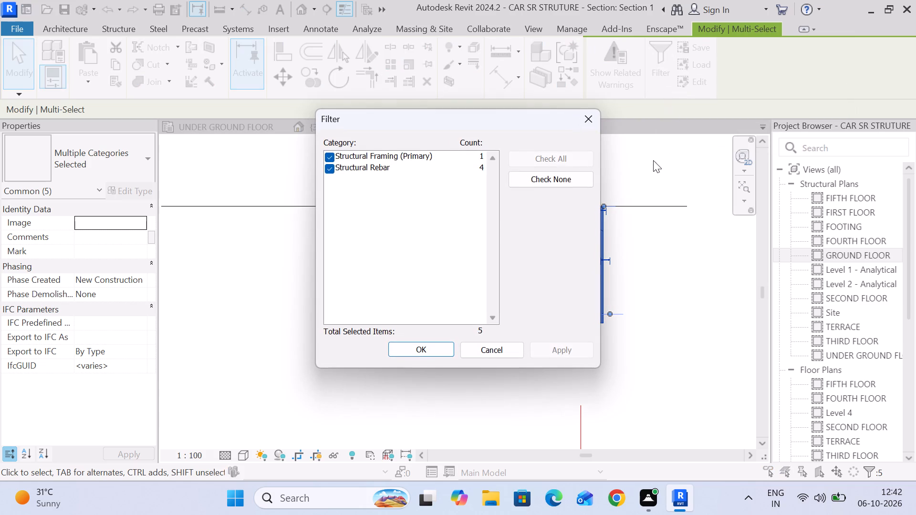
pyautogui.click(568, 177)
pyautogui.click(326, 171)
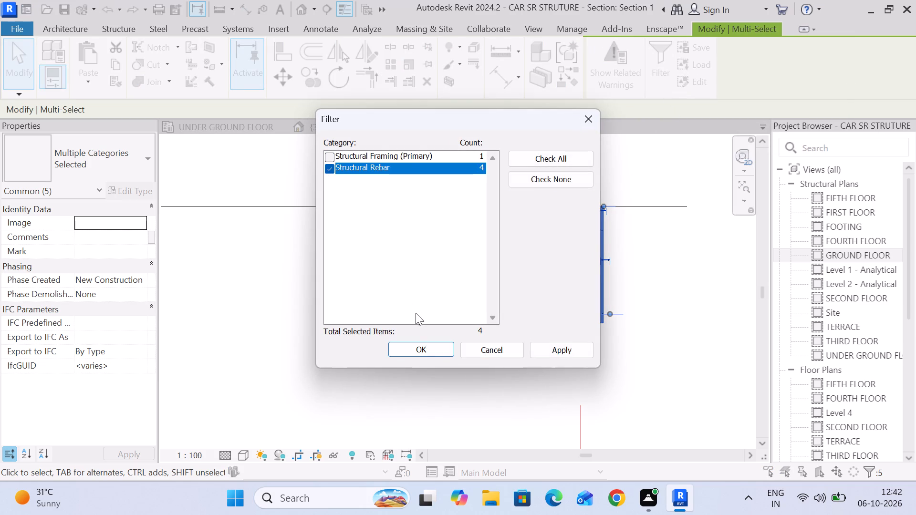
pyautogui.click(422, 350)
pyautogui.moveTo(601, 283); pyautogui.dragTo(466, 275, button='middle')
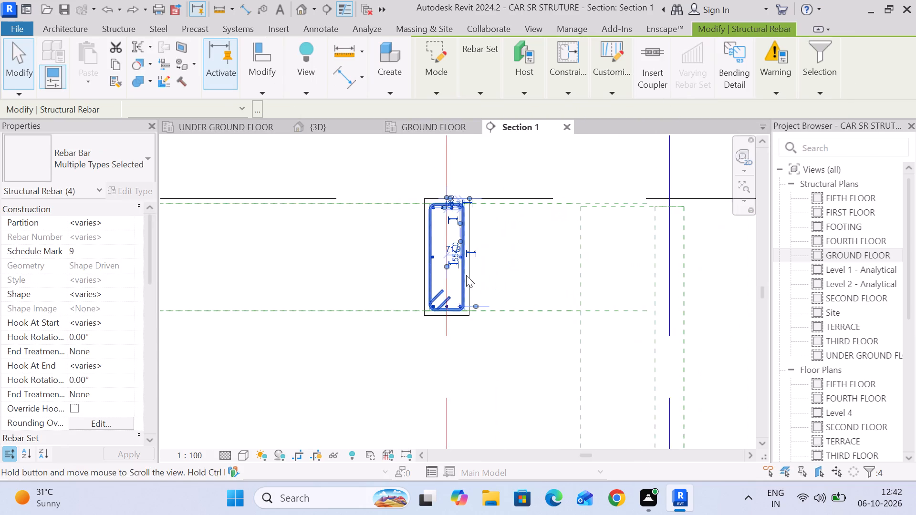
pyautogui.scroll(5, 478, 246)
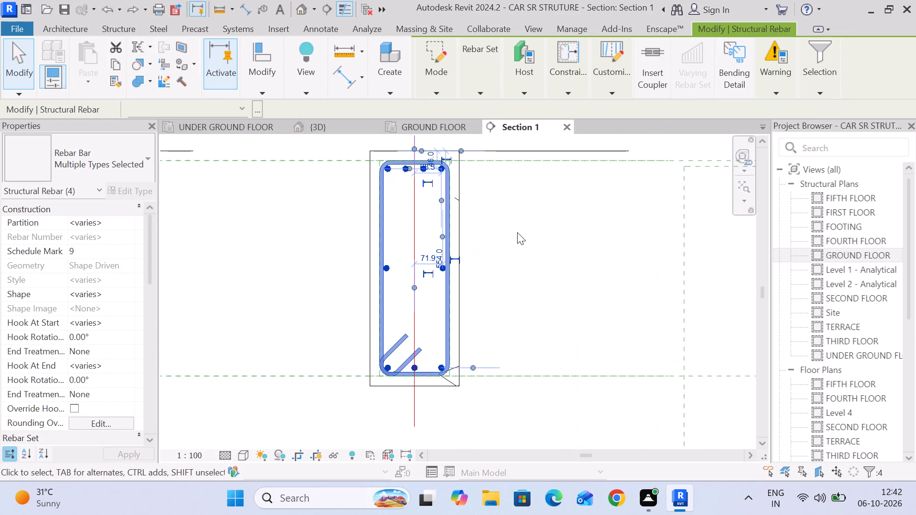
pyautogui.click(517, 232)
# Delete the three 16M bottom bars of the grid x beam in Section 1.
pyautogui.scroll(6, 419, 391)
pyautogui.click(451, 360)
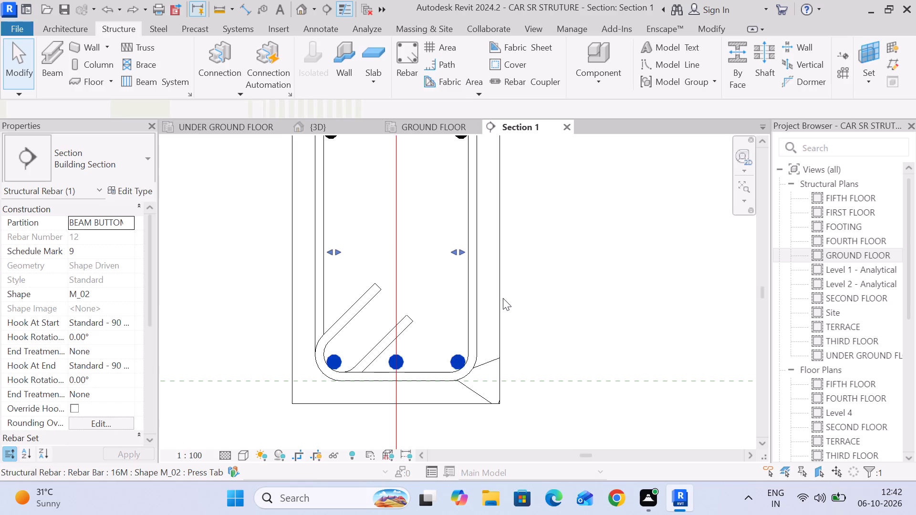
pyautogui.scroll(-7, 503, 298)
pyautogui.press('Delete')
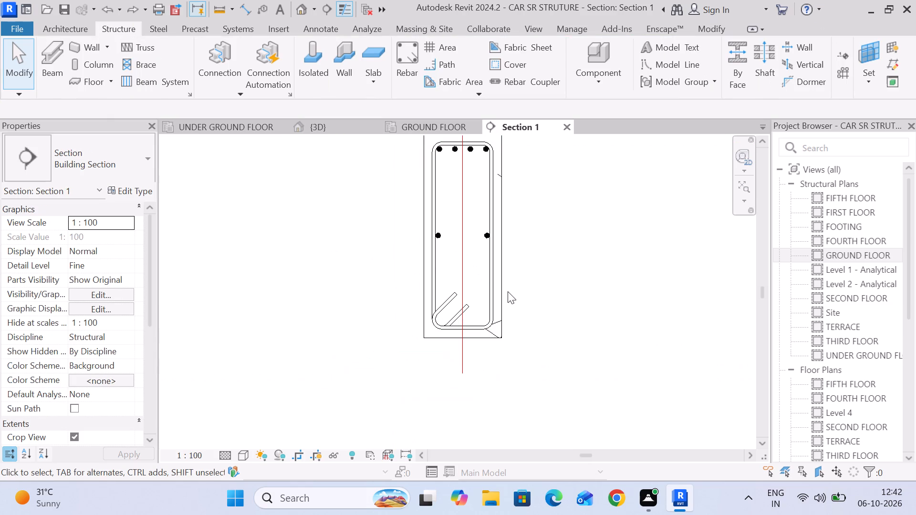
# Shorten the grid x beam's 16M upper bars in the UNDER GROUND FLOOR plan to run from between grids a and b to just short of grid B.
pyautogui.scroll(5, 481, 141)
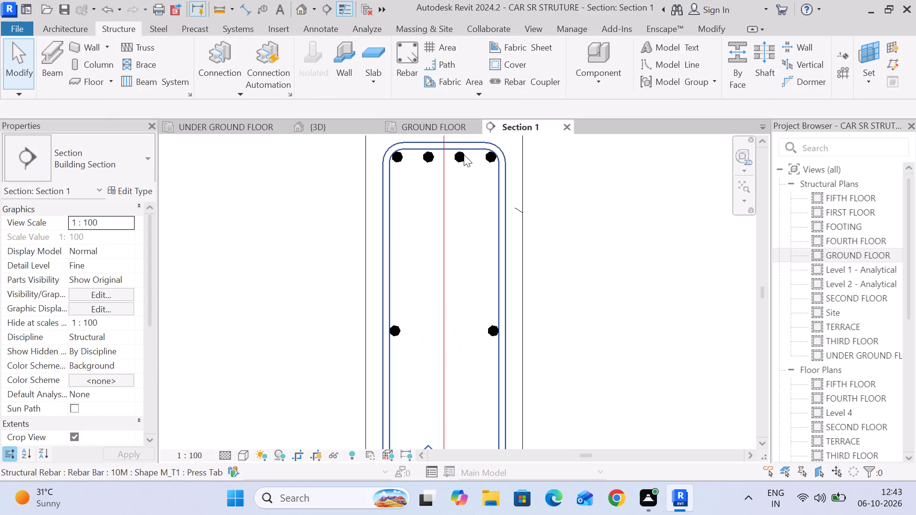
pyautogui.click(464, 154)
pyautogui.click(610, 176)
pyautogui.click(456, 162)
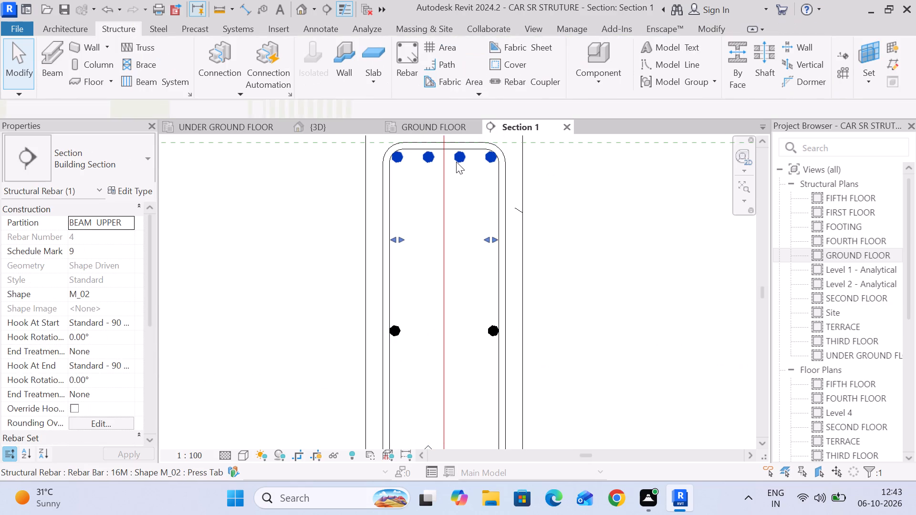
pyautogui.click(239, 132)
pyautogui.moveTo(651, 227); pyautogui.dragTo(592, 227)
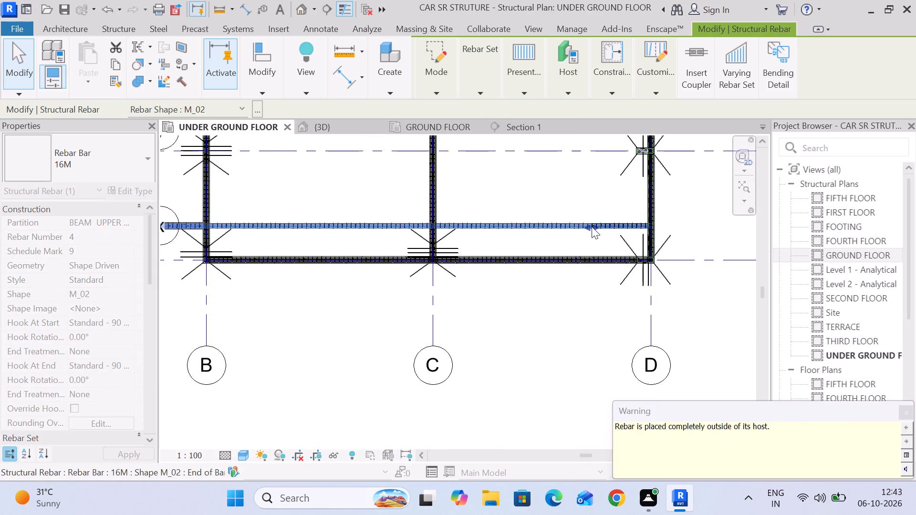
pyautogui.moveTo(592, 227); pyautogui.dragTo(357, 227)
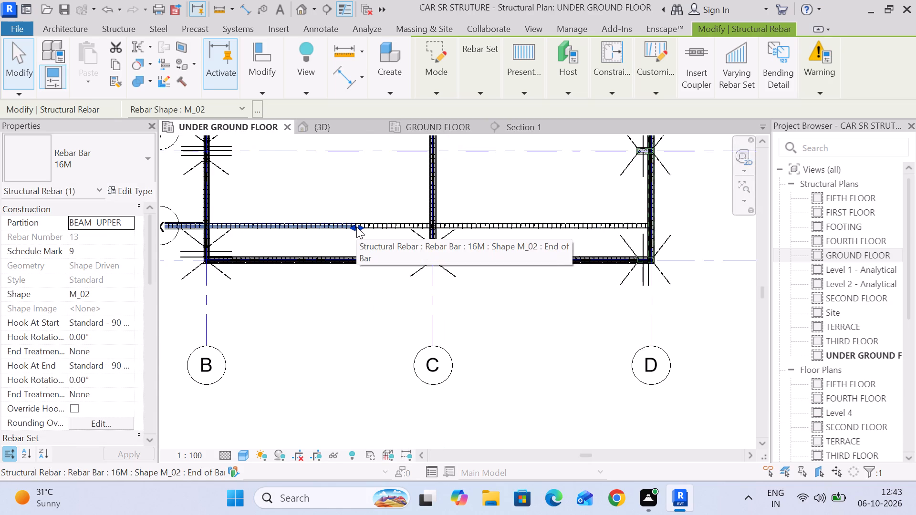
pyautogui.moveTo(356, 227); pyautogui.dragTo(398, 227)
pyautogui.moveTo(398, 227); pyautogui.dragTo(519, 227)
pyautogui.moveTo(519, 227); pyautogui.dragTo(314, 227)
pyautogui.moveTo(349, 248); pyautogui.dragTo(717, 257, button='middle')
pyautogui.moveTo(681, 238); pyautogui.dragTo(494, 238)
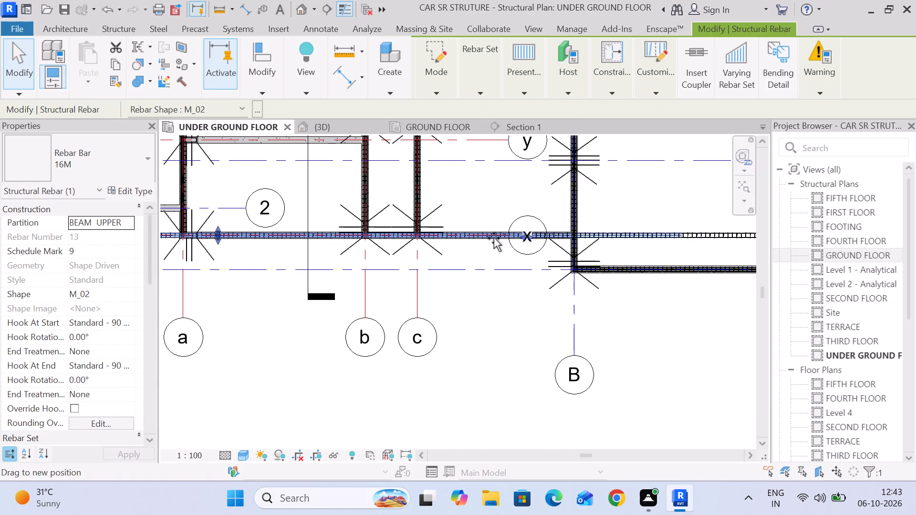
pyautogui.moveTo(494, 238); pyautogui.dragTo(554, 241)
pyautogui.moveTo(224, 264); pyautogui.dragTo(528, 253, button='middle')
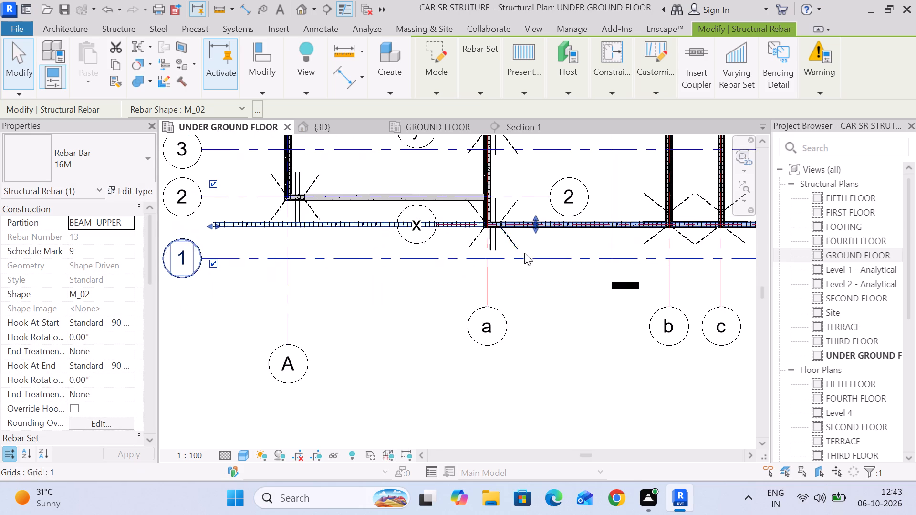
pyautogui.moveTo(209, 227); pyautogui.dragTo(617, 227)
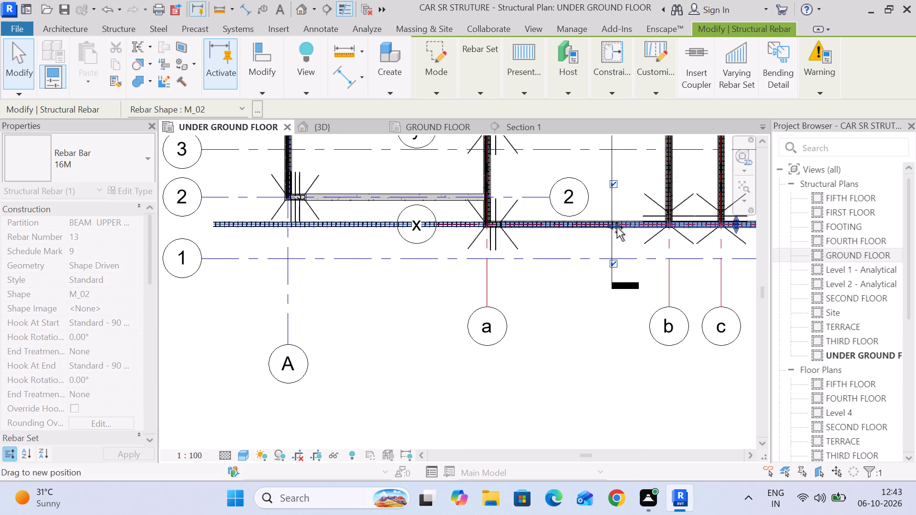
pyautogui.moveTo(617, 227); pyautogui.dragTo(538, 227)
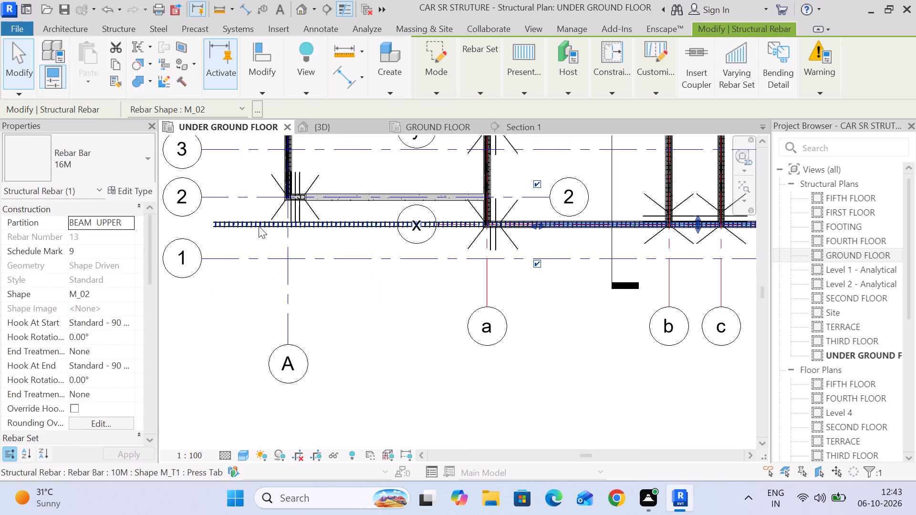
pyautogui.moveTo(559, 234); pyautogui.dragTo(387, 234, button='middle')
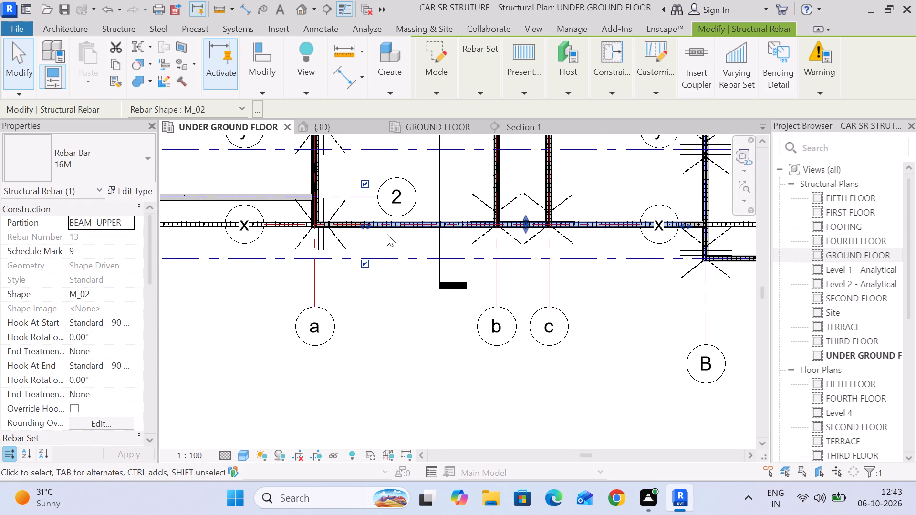
# Delete the grid x beam's 16M upper bars in the UNDER GROUND FLOOR plan.
pyautogui.scroll(9, 498, 216)
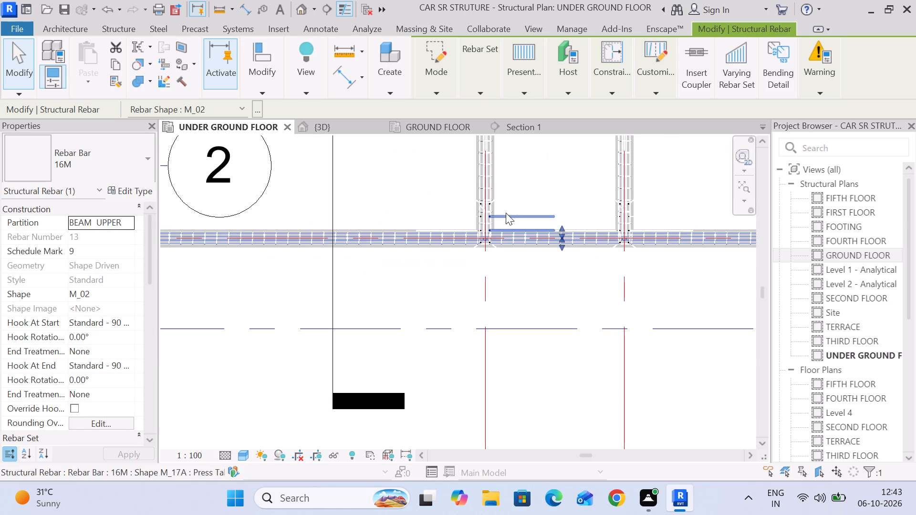
pyautogui.scroll(6, 564, 266)
pyautogui.scroll(-3, 572, 266)
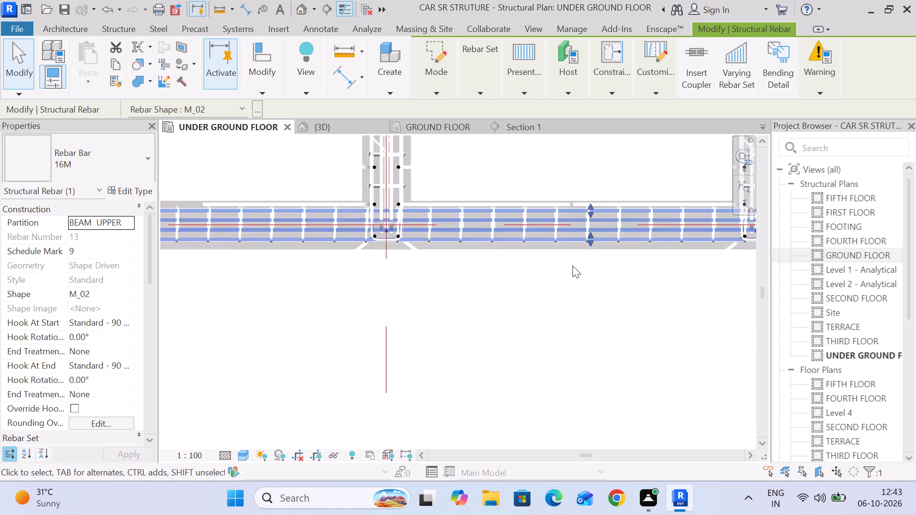
pyautogui.scroll(-18, 572, 266)
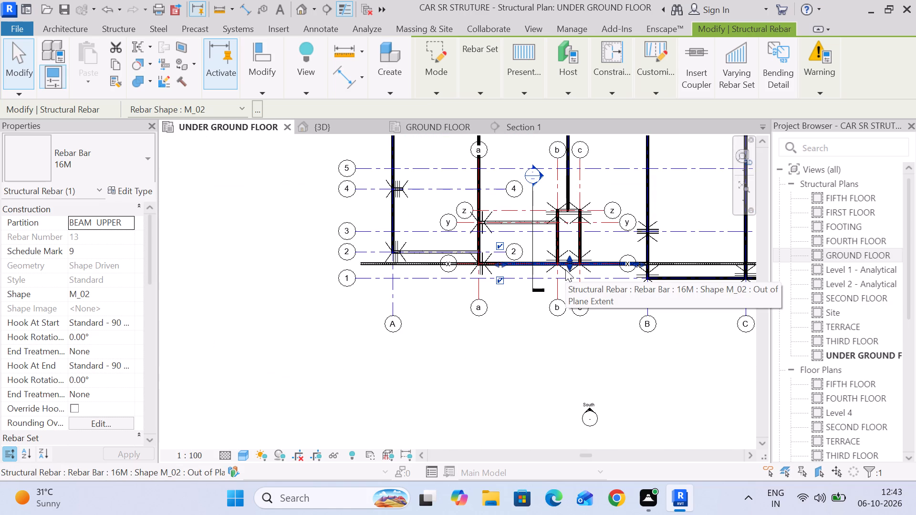
pyautogui.press('Delete')
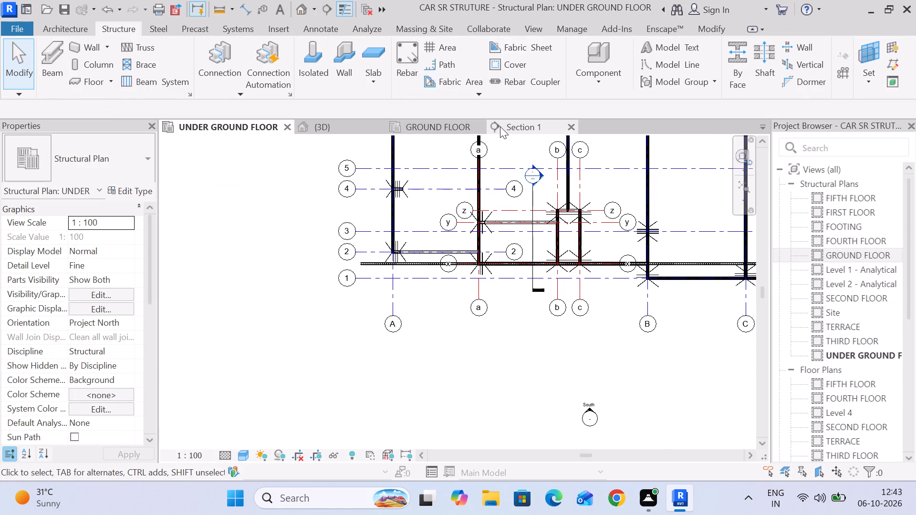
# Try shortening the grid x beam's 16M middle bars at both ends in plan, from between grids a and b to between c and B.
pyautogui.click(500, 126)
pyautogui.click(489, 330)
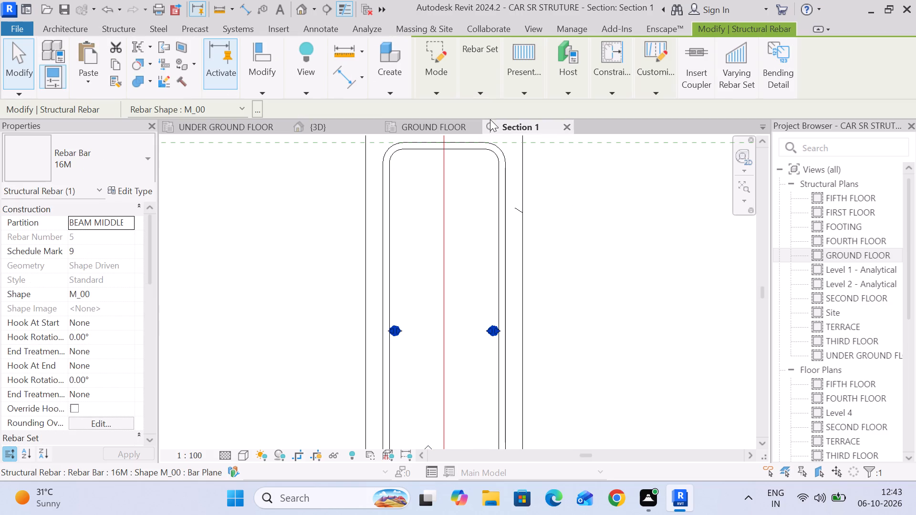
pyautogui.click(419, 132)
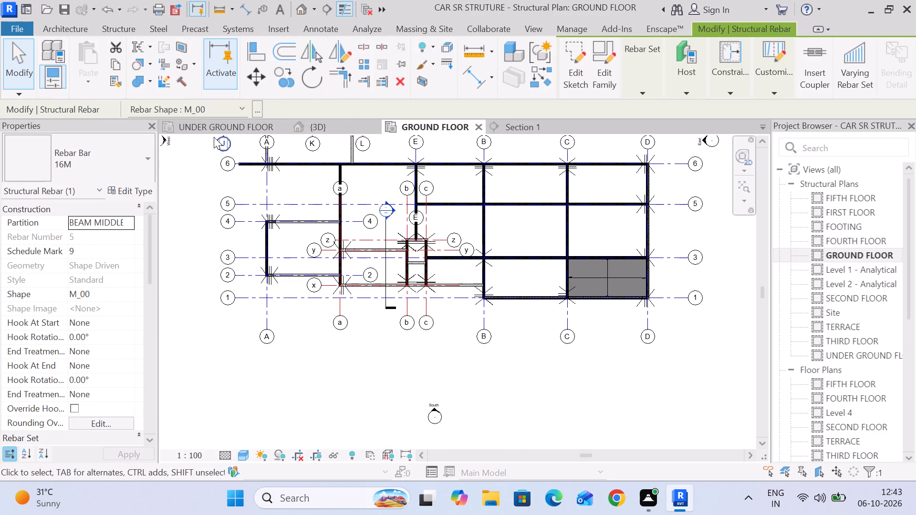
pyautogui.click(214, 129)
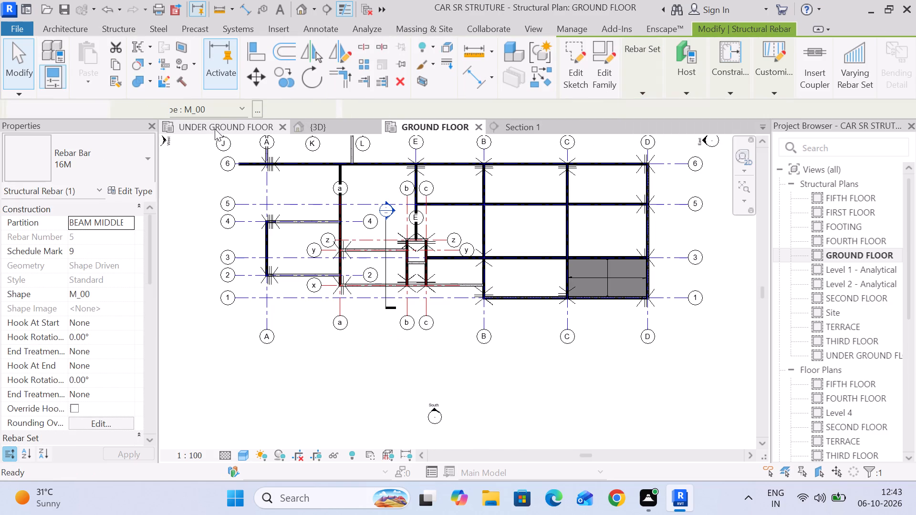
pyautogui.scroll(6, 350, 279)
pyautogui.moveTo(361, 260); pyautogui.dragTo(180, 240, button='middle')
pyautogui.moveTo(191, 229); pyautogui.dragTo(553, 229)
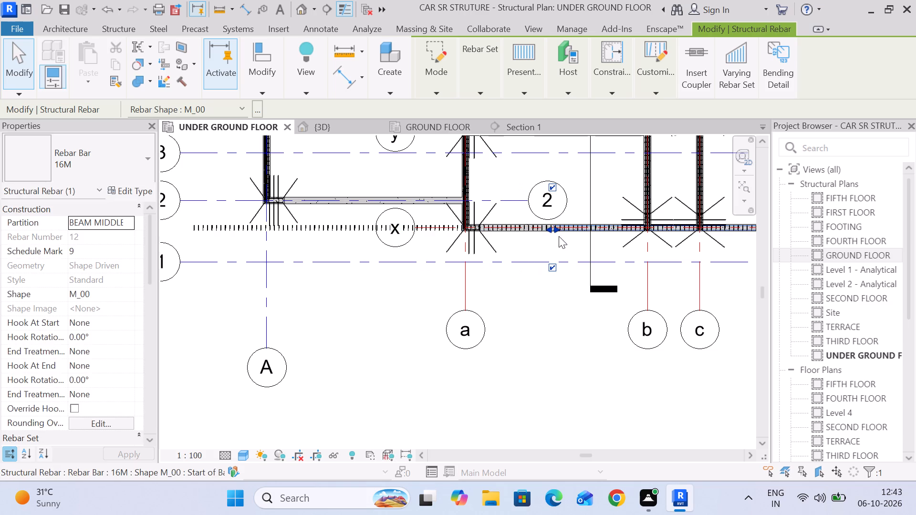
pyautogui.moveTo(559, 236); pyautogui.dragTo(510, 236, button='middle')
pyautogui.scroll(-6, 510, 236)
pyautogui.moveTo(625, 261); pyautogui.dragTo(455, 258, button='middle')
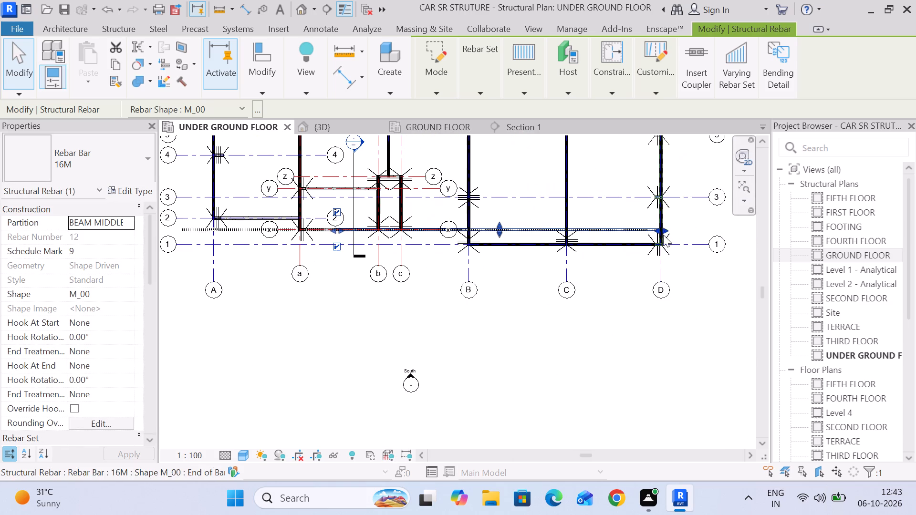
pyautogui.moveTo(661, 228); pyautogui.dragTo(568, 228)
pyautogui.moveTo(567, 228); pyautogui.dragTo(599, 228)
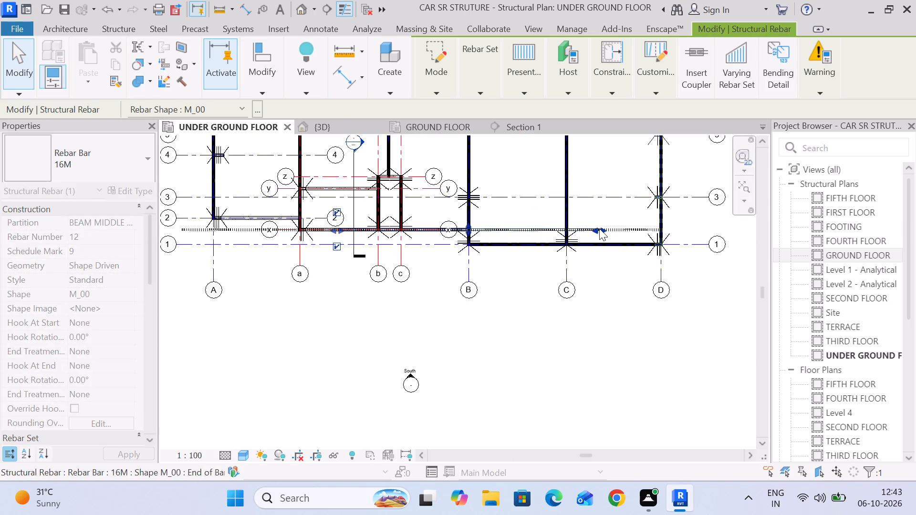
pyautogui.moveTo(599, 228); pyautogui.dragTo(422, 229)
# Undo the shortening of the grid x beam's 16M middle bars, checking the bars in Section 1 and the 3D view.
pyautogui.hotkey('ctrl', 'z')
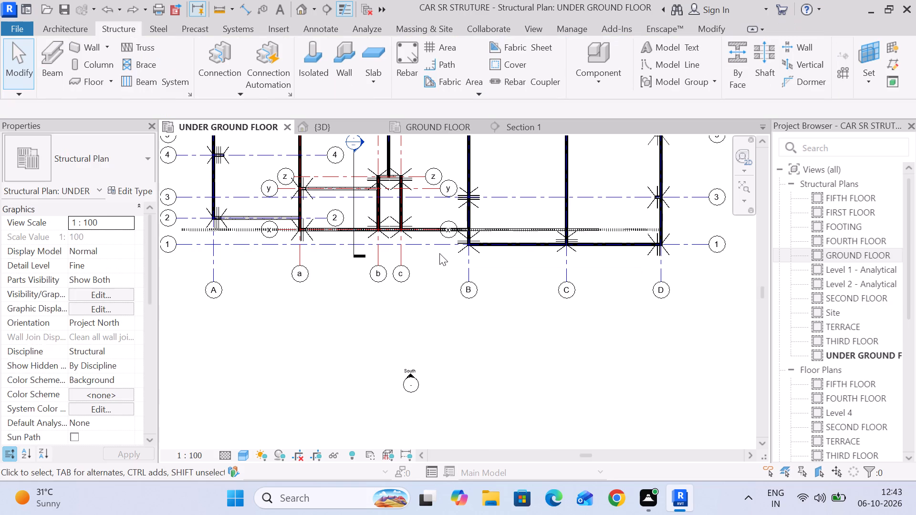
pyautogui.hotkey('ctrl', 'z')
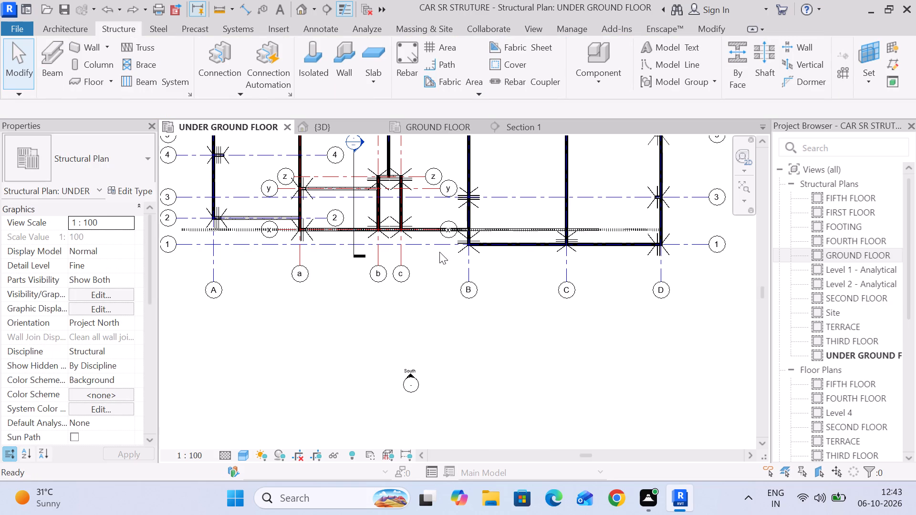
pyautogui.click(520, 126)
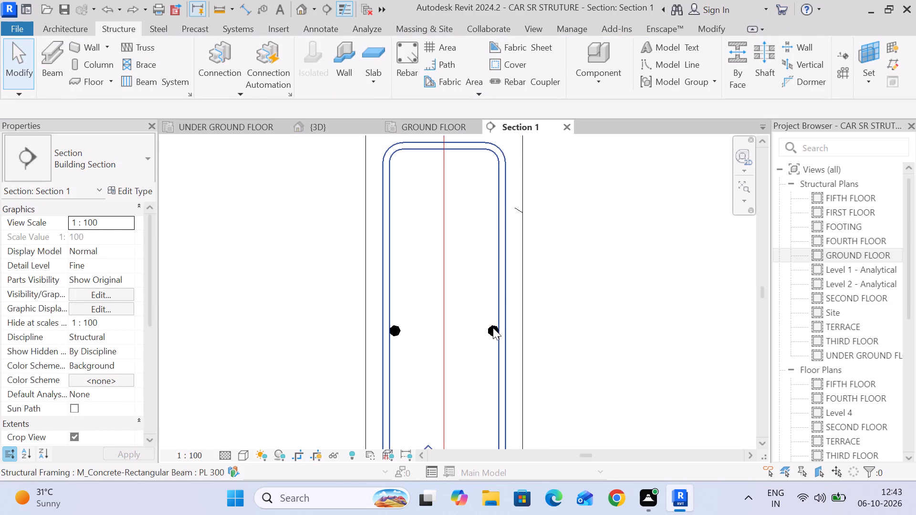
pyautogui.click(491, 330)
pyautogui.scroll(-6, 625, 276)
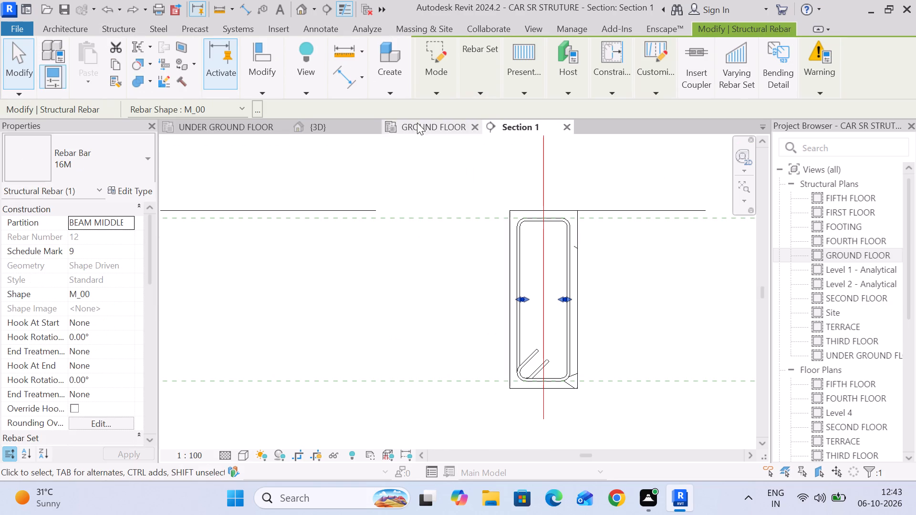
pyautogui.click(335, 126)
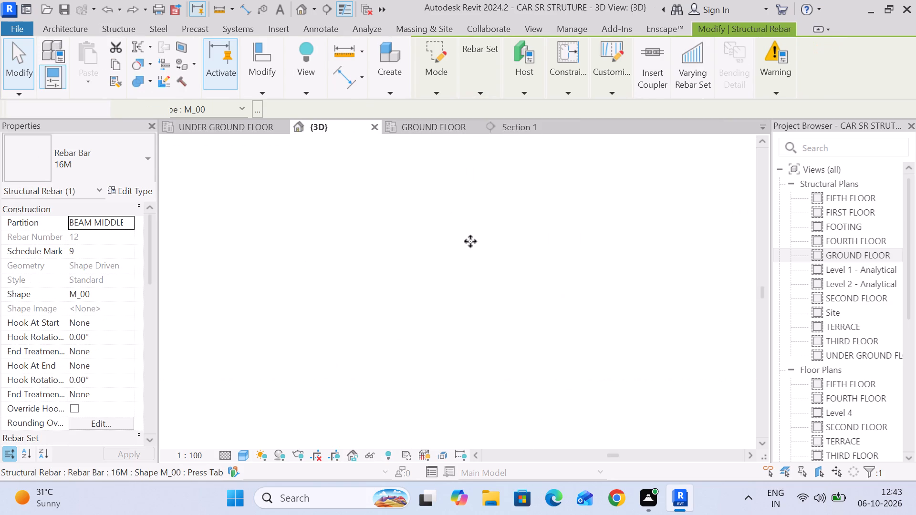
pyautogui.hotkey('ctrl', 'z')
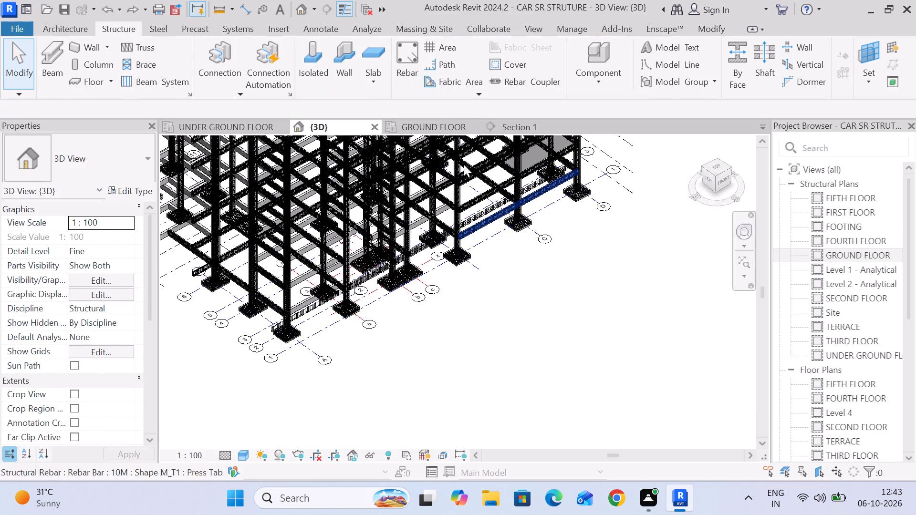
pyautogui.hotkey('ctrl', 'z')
# Try shortening the grid x beam's 16M middle bars in the UNDER GROUND FLOOR plan from grid D to between grids c and B, and delete them.
pyautogui.click(235, 122)
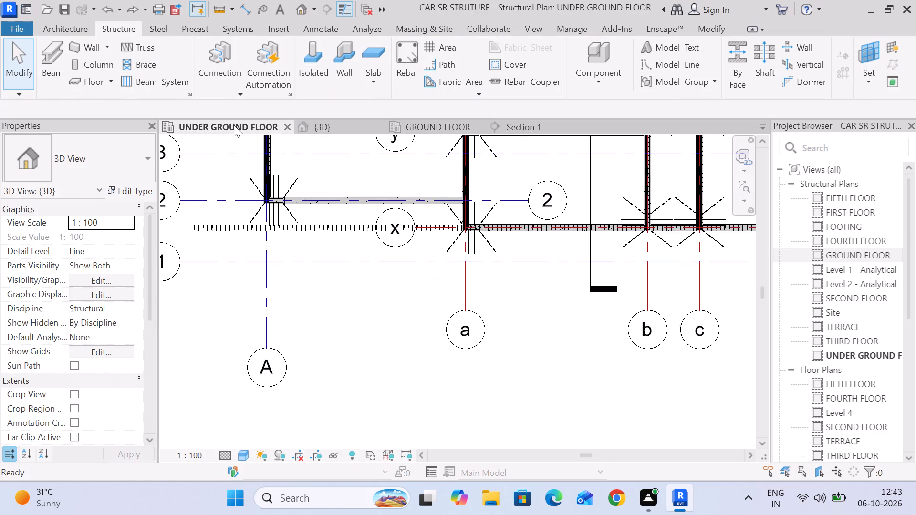
pyautogui.click(285, 236)
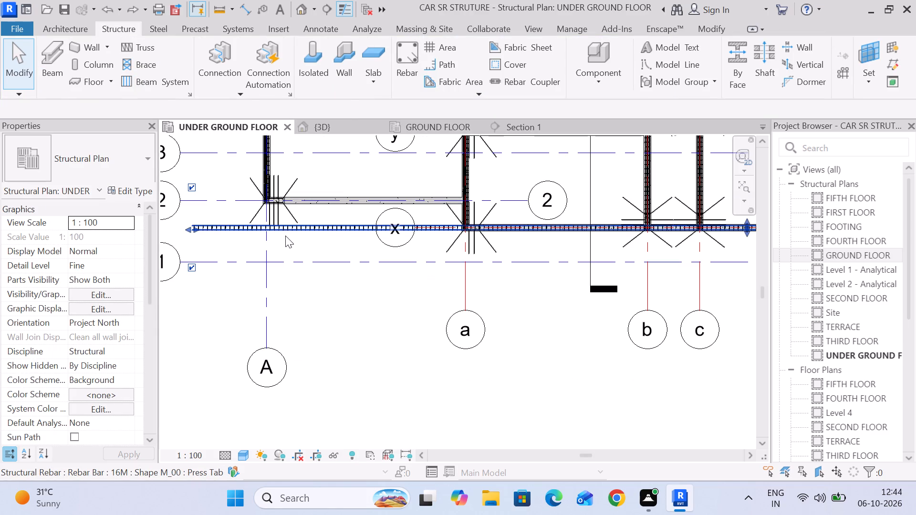
pyautogui.scroll(-3, 336, 228)
pyautogui.moveTo(654, 254); pyautogui.dragTo(534, 248, button='middle')
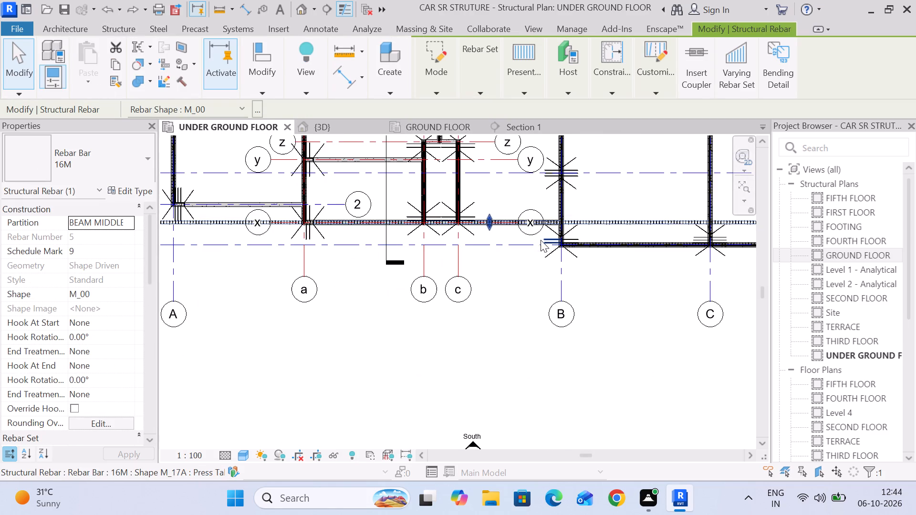
pyautogui.scroll(-5, 624, 262)
pyautogui.moveTo(626, 263); pyautogui.dragTo(502, 235, button='middle')
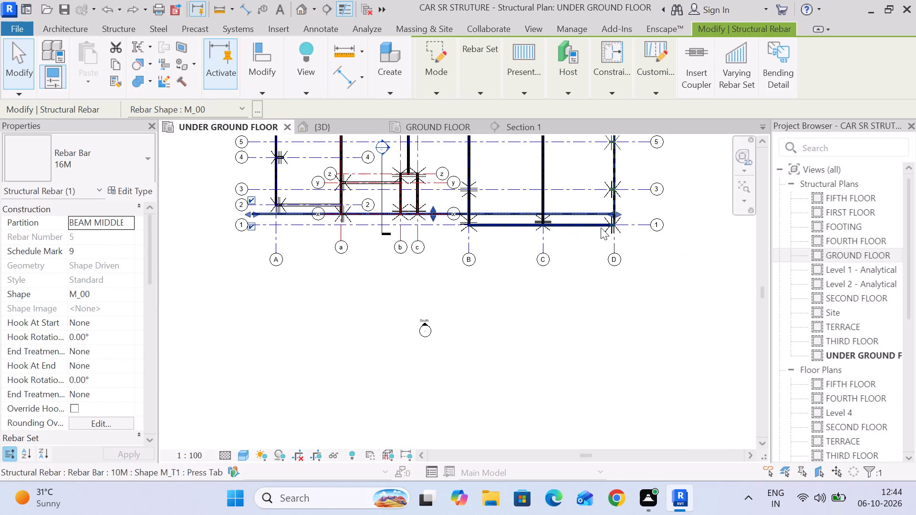
pyautogui.moveTo(614, 213); pyautogui.dragTo(424, 212)
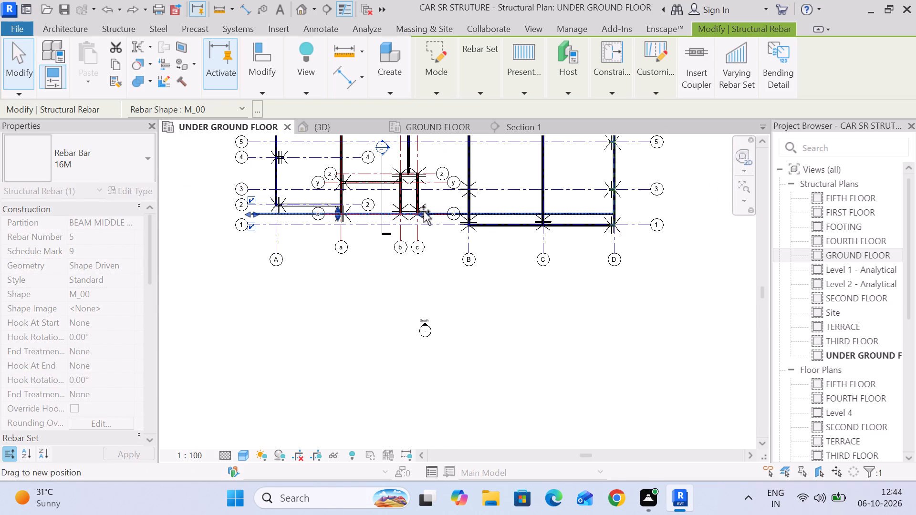
pyautogui.moveTo(424, 212); pyautogui.dragTo(437, 212)
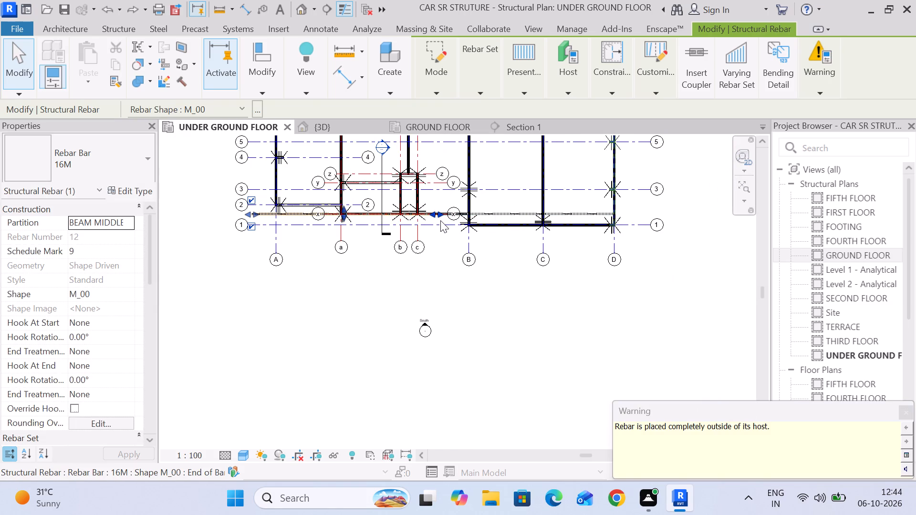
pyautogui.press('Delete')
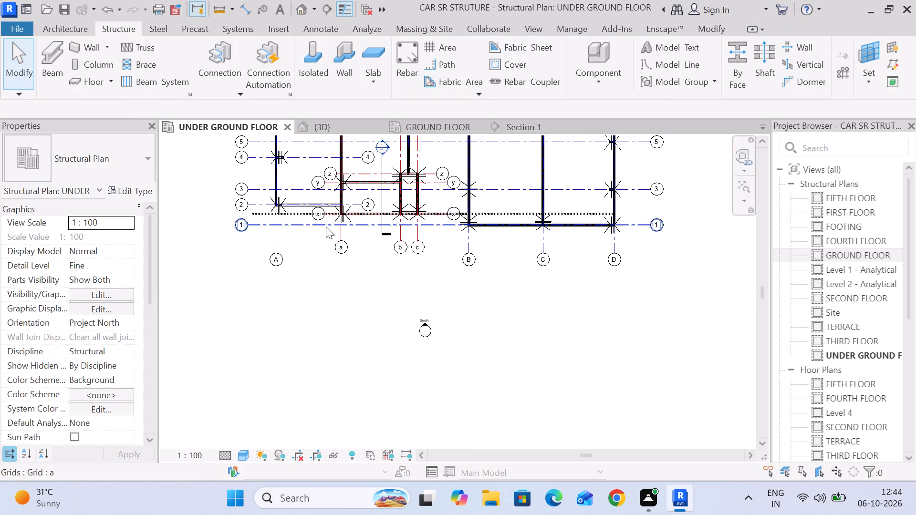
# Delete the 10M stirrup set running along grid x in the UNDER GROUND FLOOR plan after pulling its grid D end back toward grid B.
pyautogui.click(298, 212)
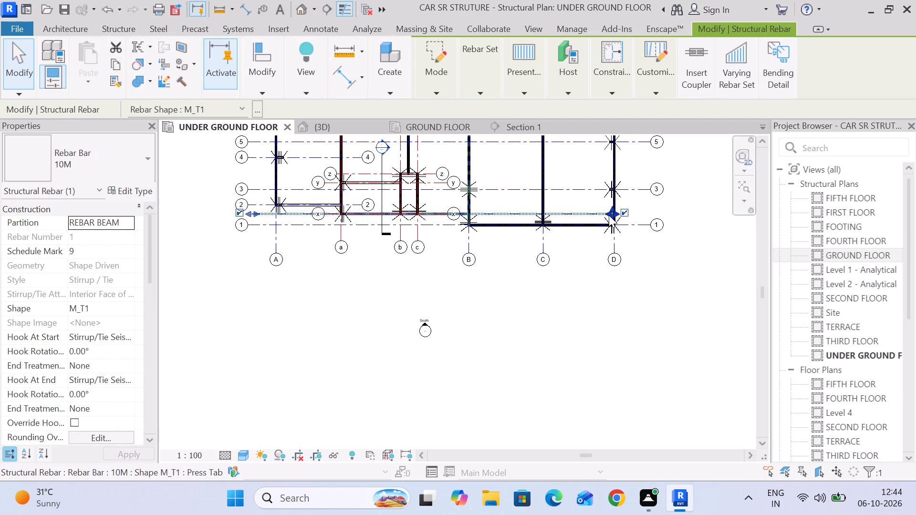
pyautogui.moveTo(609, 215); pyautogui.dragTo(438, 226)
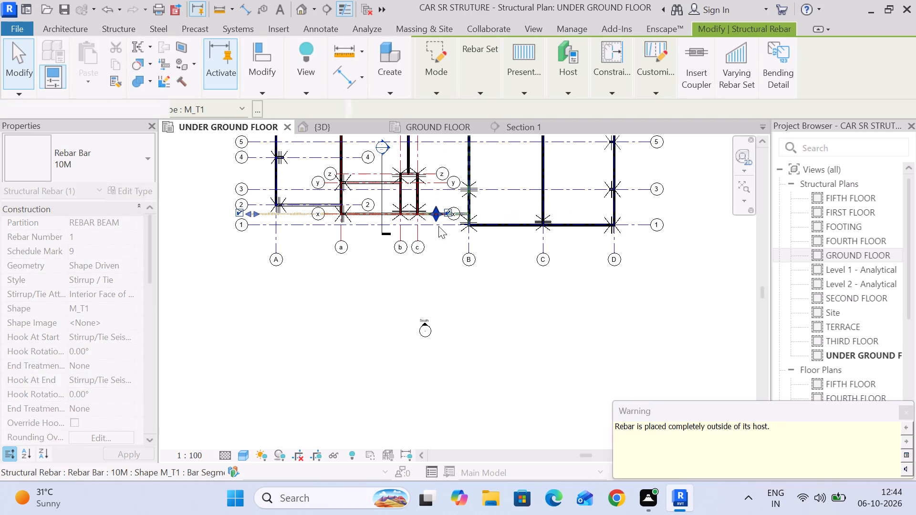
pyautogui.press('Delete')
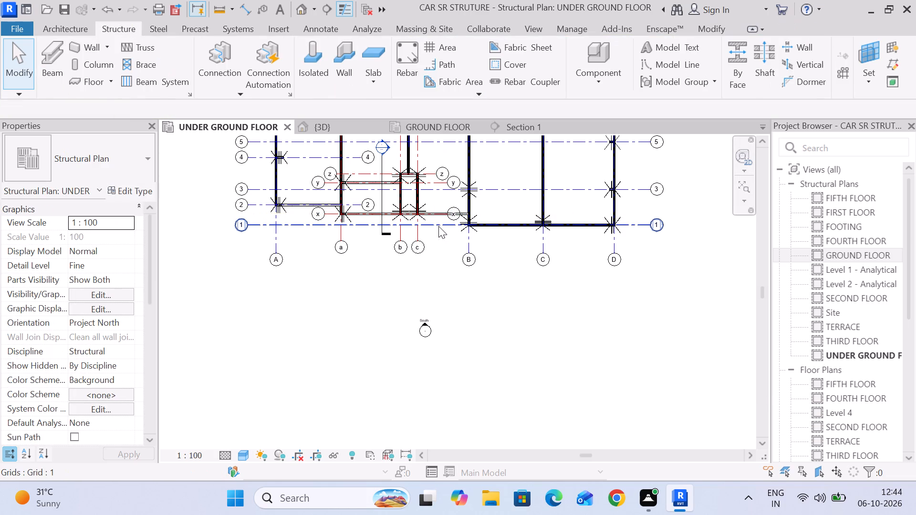
# Place a 10M closed stirrup of shape M_T1 in the grid x beam in Section 1, flipped so its hooks are at the bottom.
pyautogui.scroll(7, 398, 223)
pyautogui.scroll(5, 499, 203)
pyautogui.scroll(-4, 498, 216)
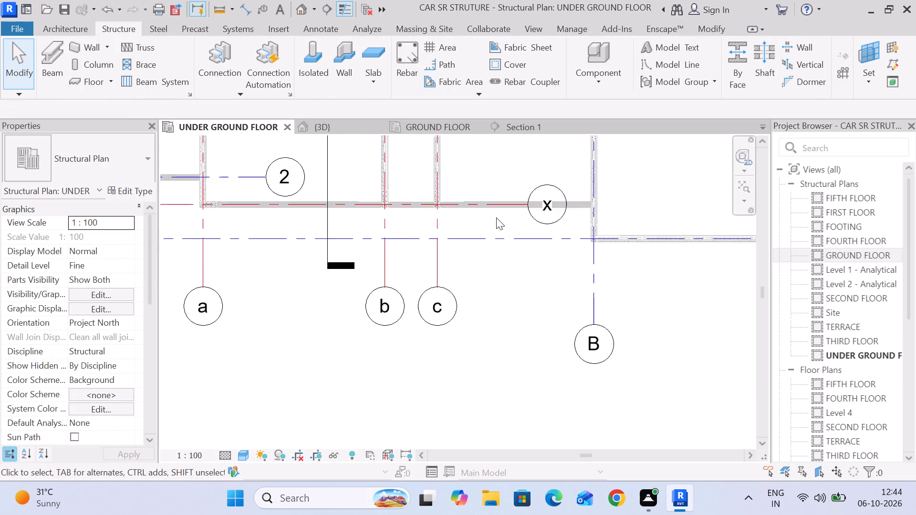
pyautogui.scroll(-2, 496, 217)
pyautogui.moveTo(365, 221); pyautogui.dragTo(391, 295, button='middle')
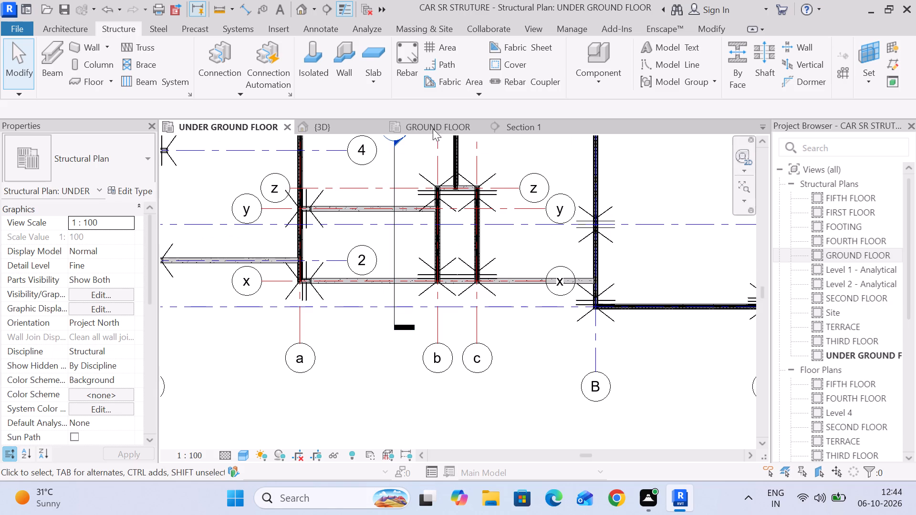
pyautogui.scroll(-4, 319, 251)
pyautogui.click(515, 124)
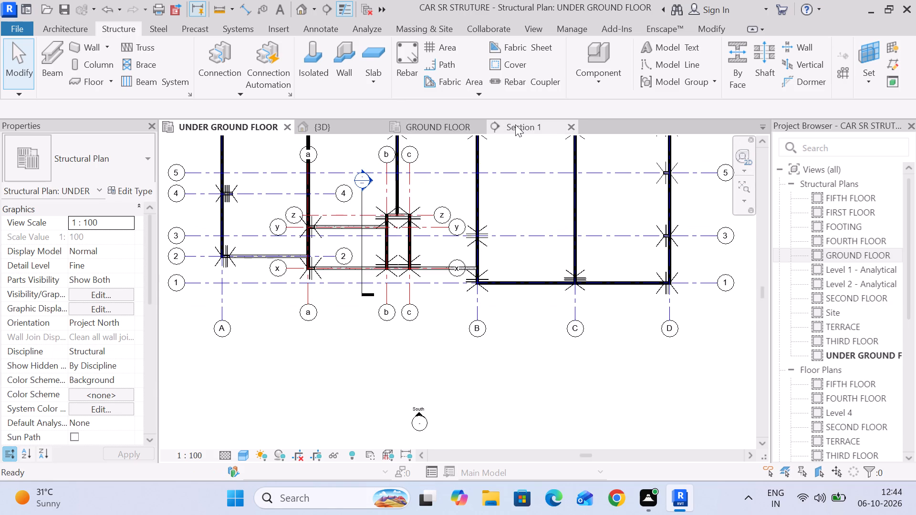
pyautogui.scroll(-4, 586, 278)
pyautogui.moveTo(618, 278); pyautogui.dragTo(438, 205, button='middle')
pyautogui.scroll(-15, 413, 195)
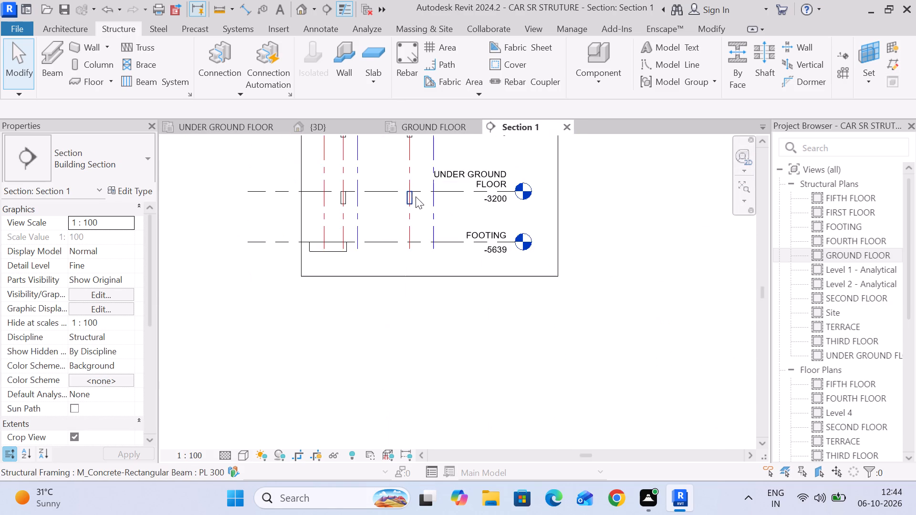
pyautogui.scroll(14, 416, 196)
pyautogui.moveTo(407, 201); pyautogui.dragTo(505, 201, button='middle')
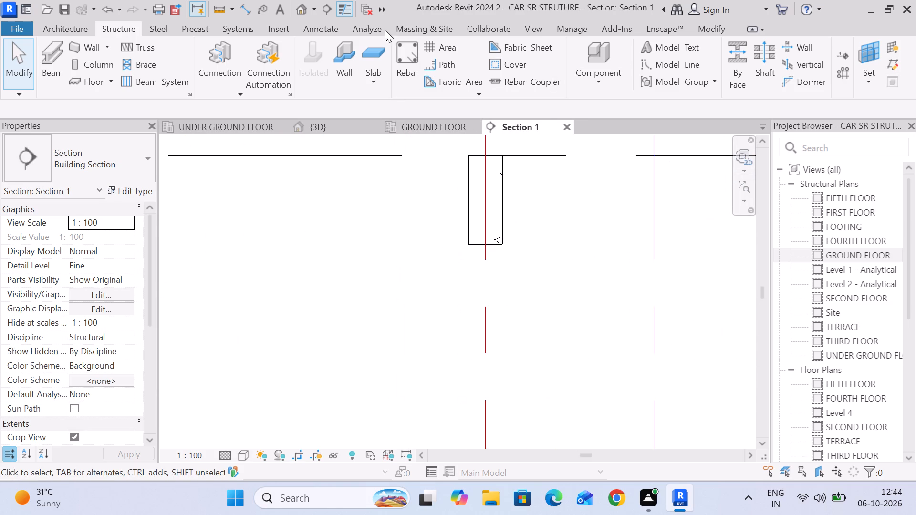
pyautogui.moveTo(407, 59); pyautogui.dragTo(400, 60)
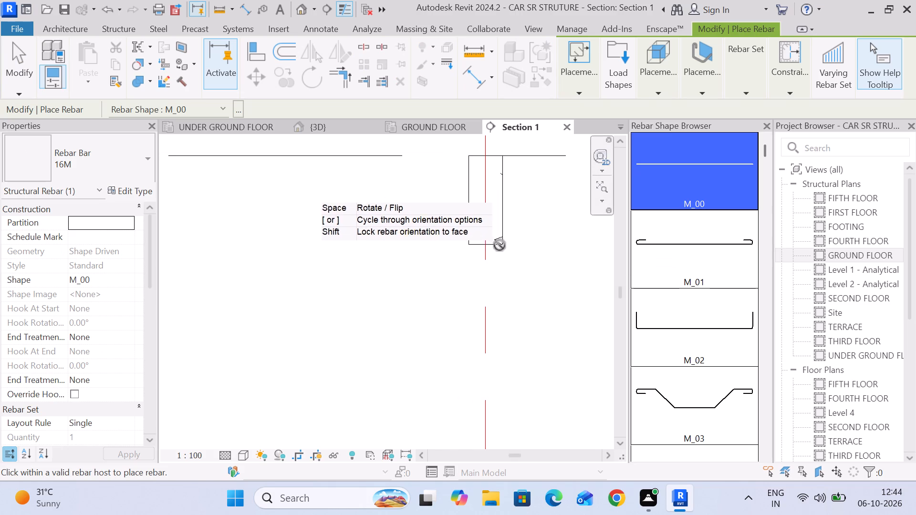
pyautogui.scroll(6, 496, 237)
pyautogui.scroll(-13, 666, 254)
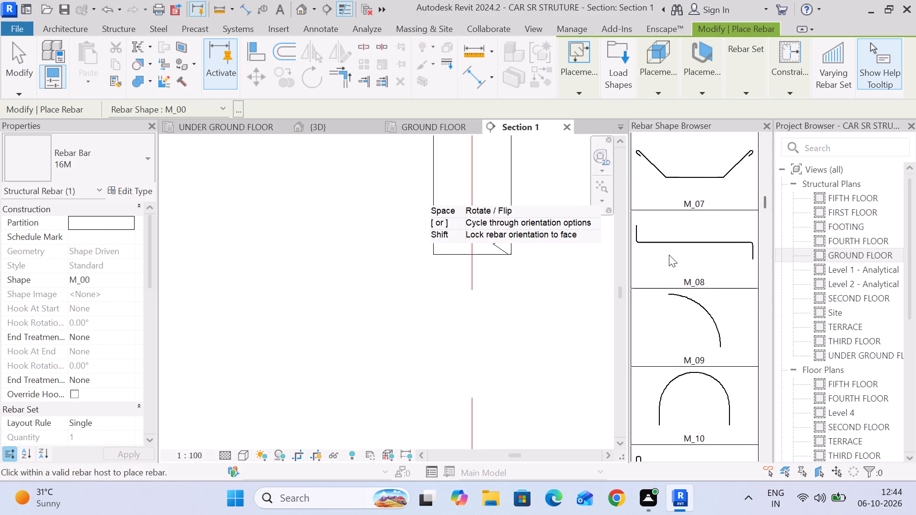
pyautogui.scroll(-20, 669, 255)
pyautogui.scroll(-20, 669, 255)
pyautogui.scroll(-1, 669, 255)
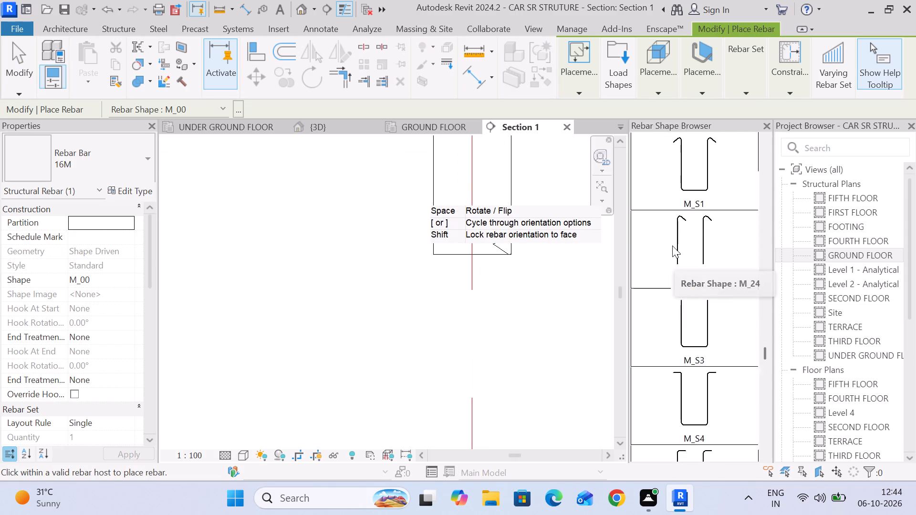
pyautogui.scroll(-14, 672, 246)
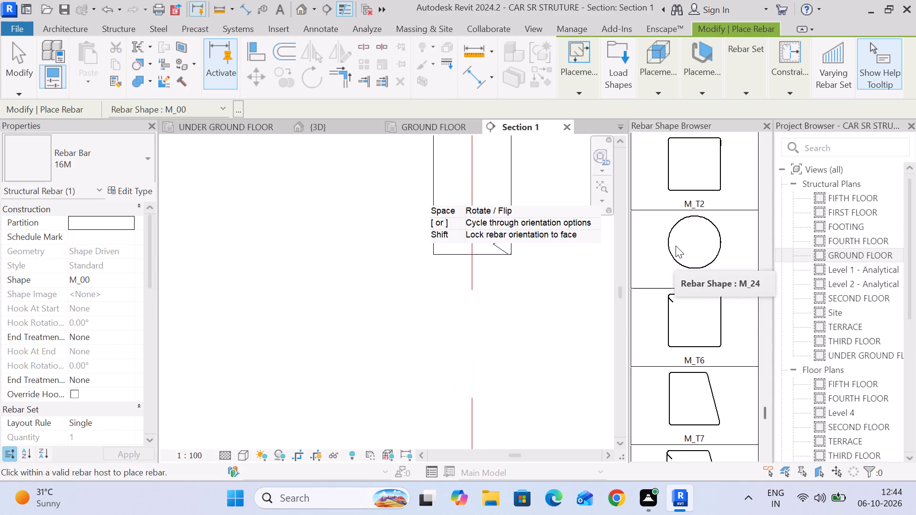
pyautogui.scroll(-7, 676, 246)
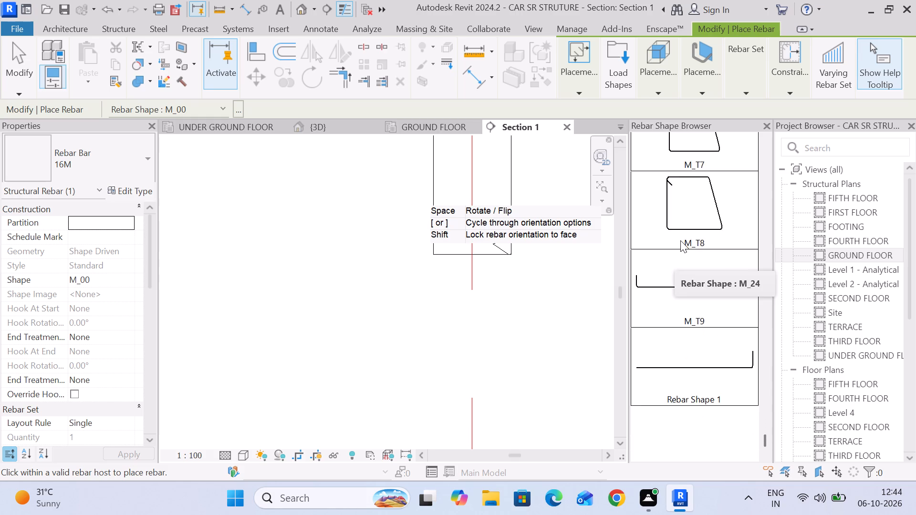
pyautogui.scroll(-2, 680, 240)
pyautogui.scroll(12, 680, 240)
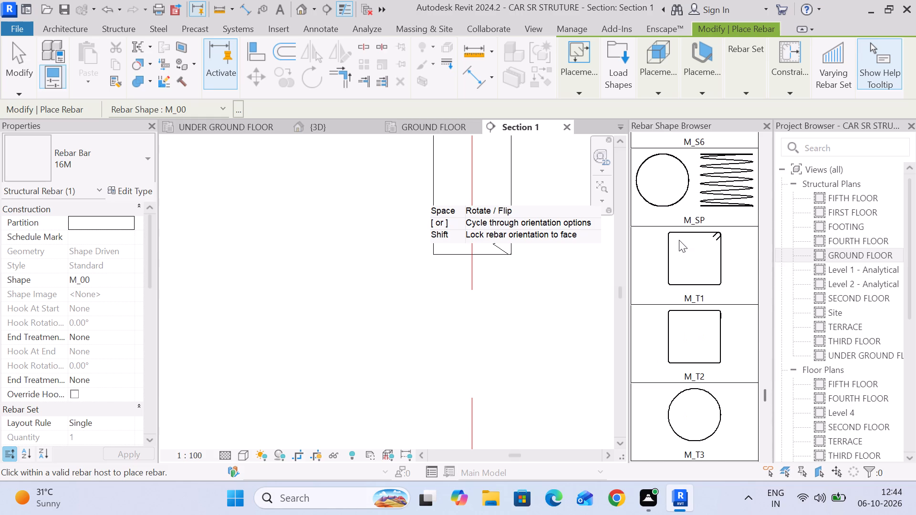
pyautogui.click(679, 240)
pyautogui.scroll(-3, 493, 177)
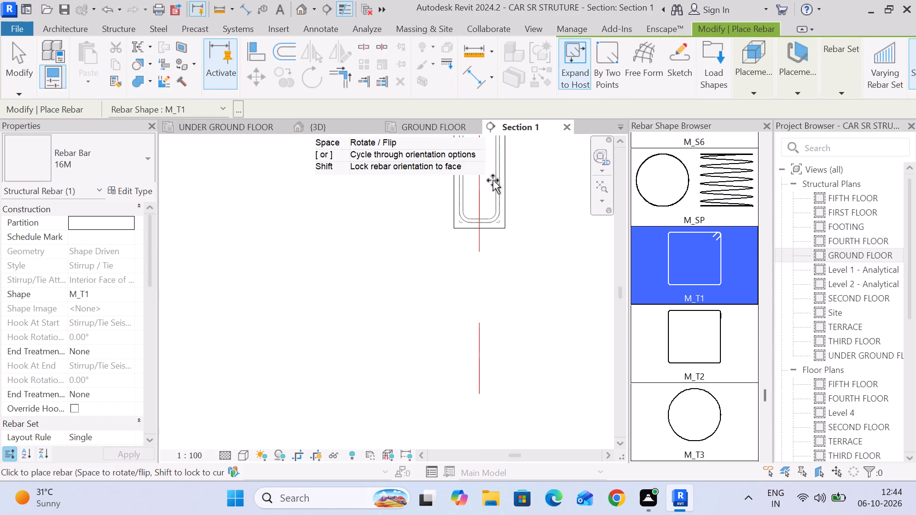
pyautogui.moveTo(493, 180); pyautogui.dragTo(467, 282, button='middle')
pyautogui.click(133, 155)
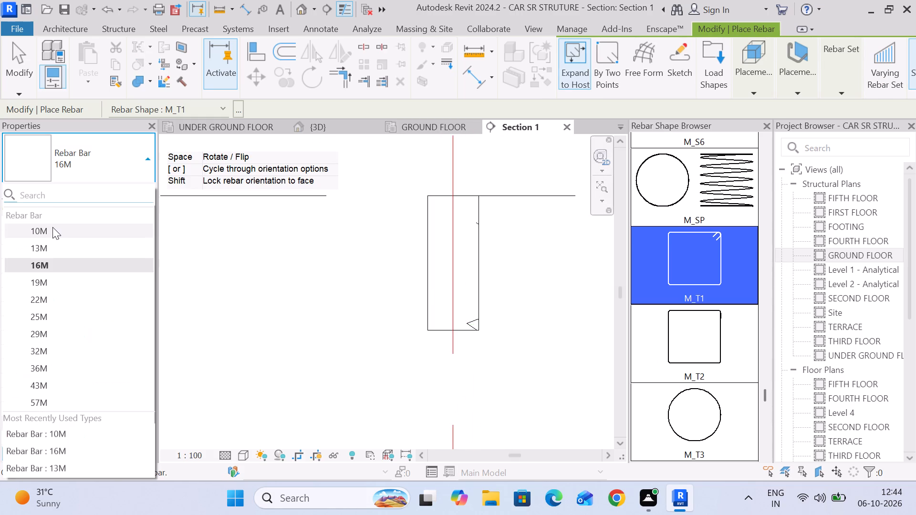
pyautogui.click(52, 227)
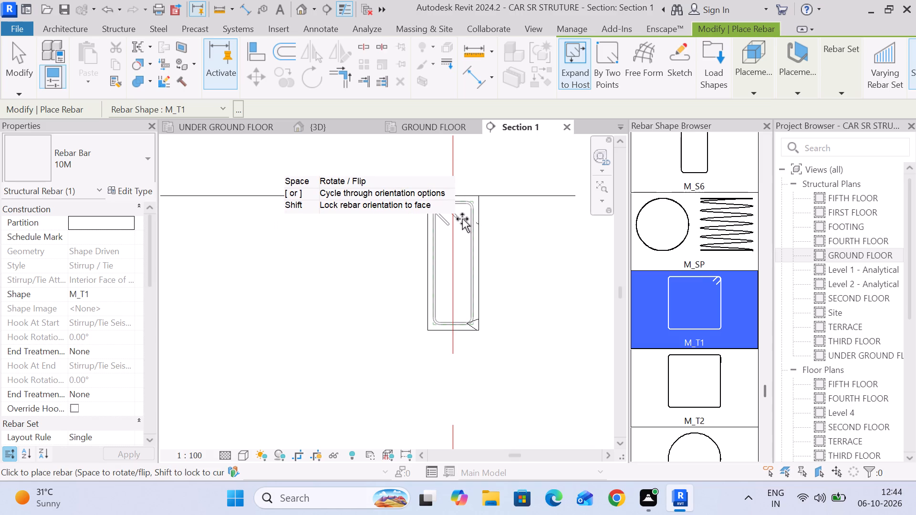
pyautogui.press('space')
pyautogui.click(462, 219)
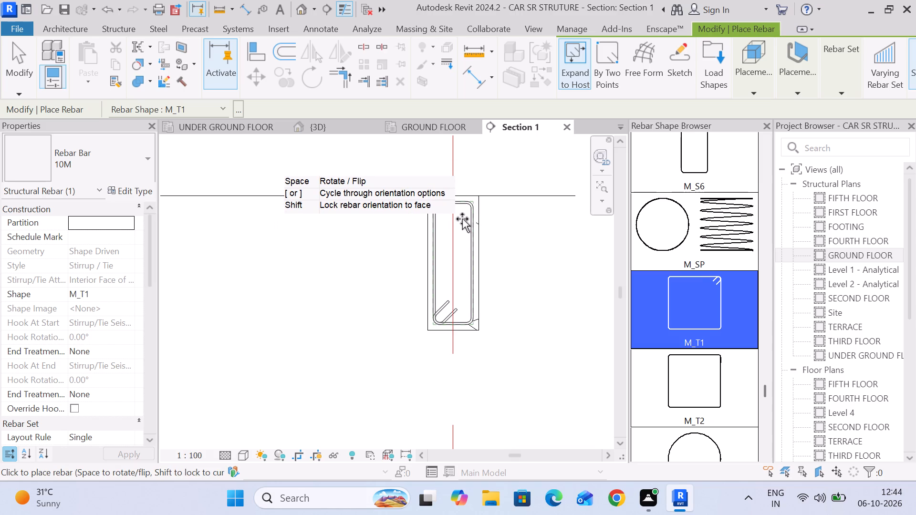
pyautogui.click(12, 69)
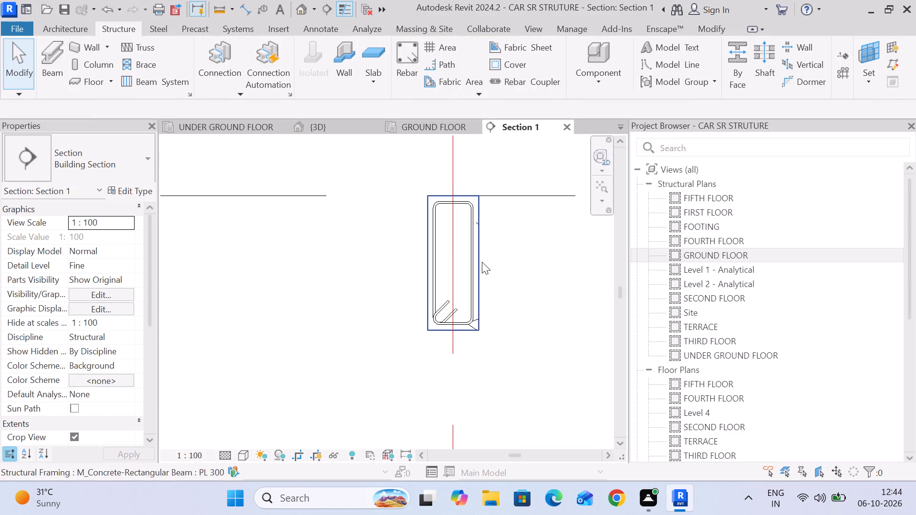
# Place a straight 16M bar (M_00) in the stirrup's upper corner on the grid 1 side, parallel to cover on the current work plane.
pyautogui.moveTo(477, 261); pyautogui.dragTo(441, 201, button='middle')
pyautogui.click(414, 73)
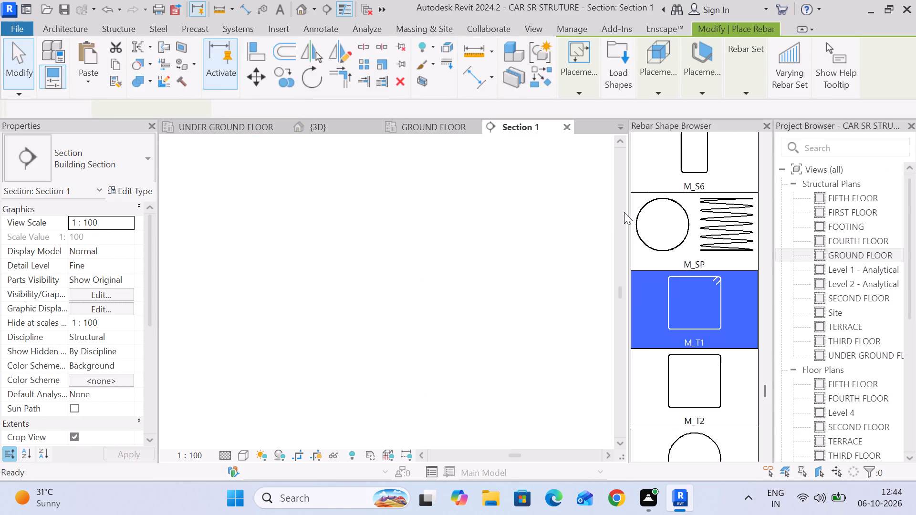
pyautogui.scroll(5, 634, 213)
pyautogui.scroll(20, 672, 229)
pyautogui.scroll(20, 672, 229)
pyautogui.scroll(6, 672, 229)
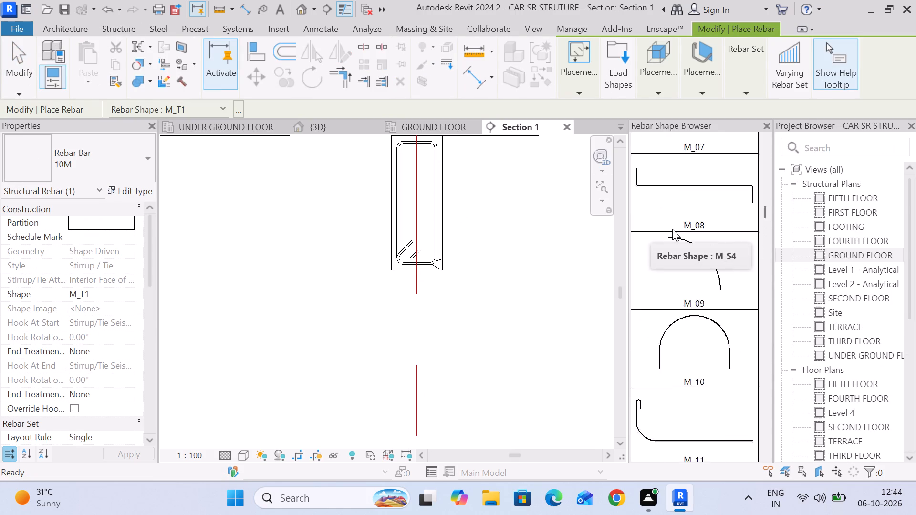
pyautogui.scroll(20, 672, 229)
pyautogui.scroll(7, 672, 229)
pyautogui.click(664, 172)
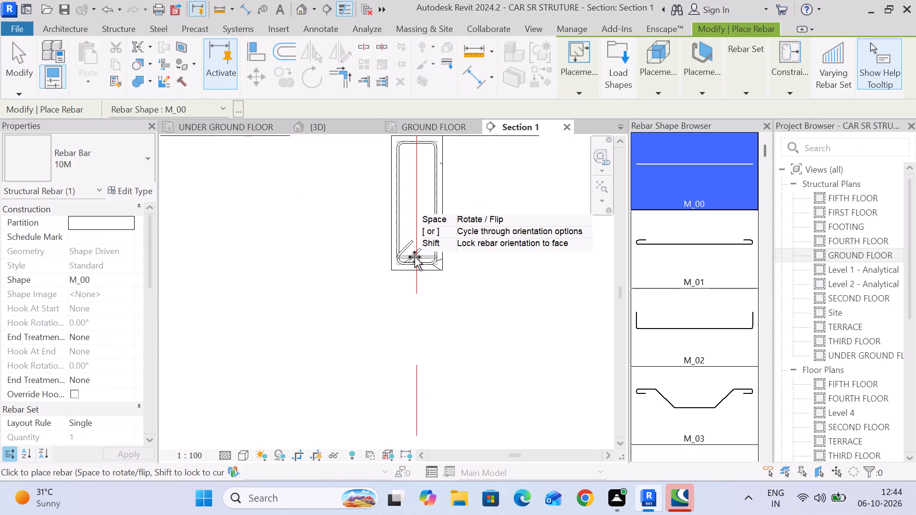
pyautogui.scroll(6, 430, 259)
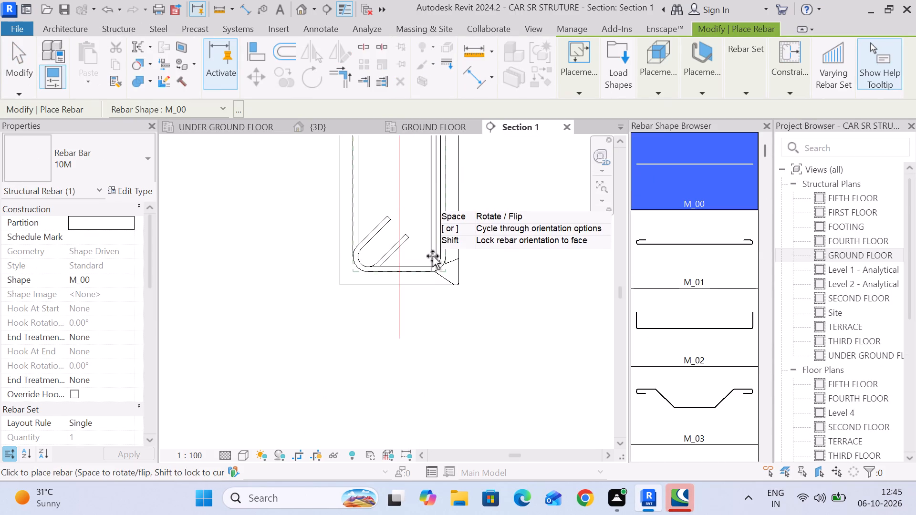
pyautogui.click(692, 88)
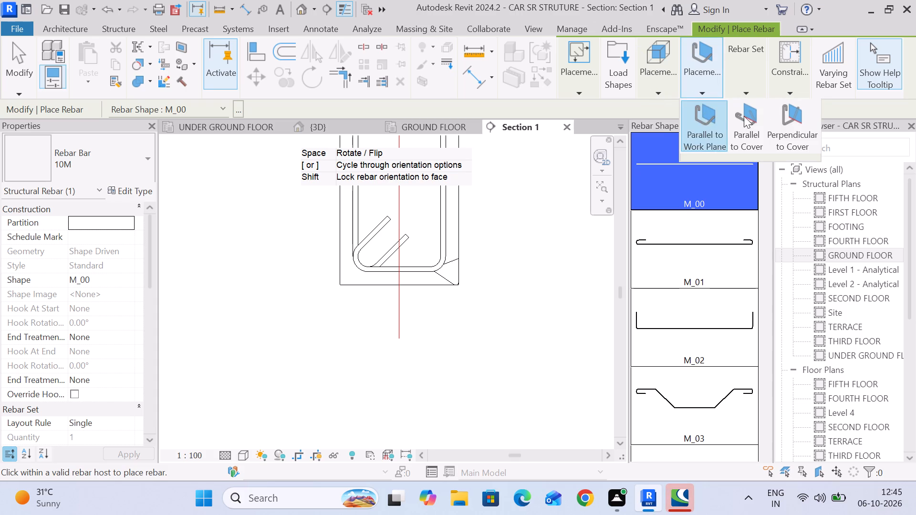
pyautogui.click(797, 123)
pyautogui.click(658, 84)
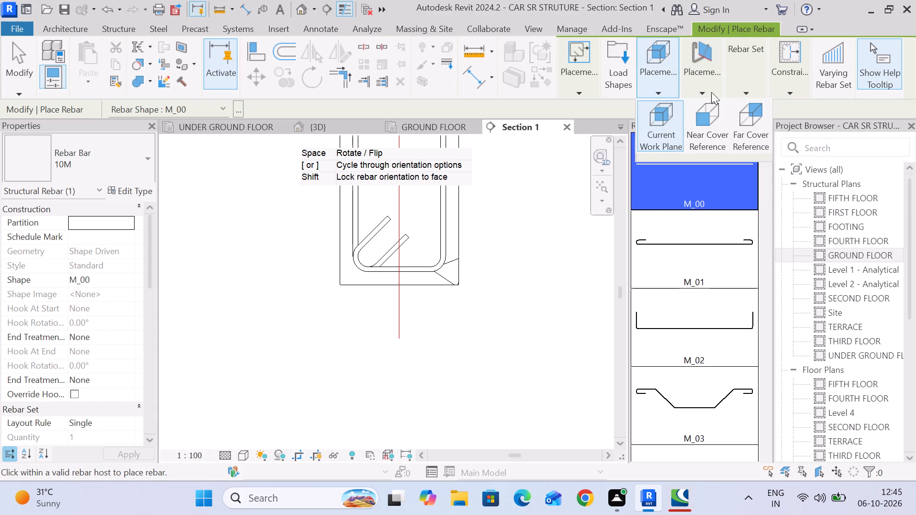
pyautogui.click(754, 127)
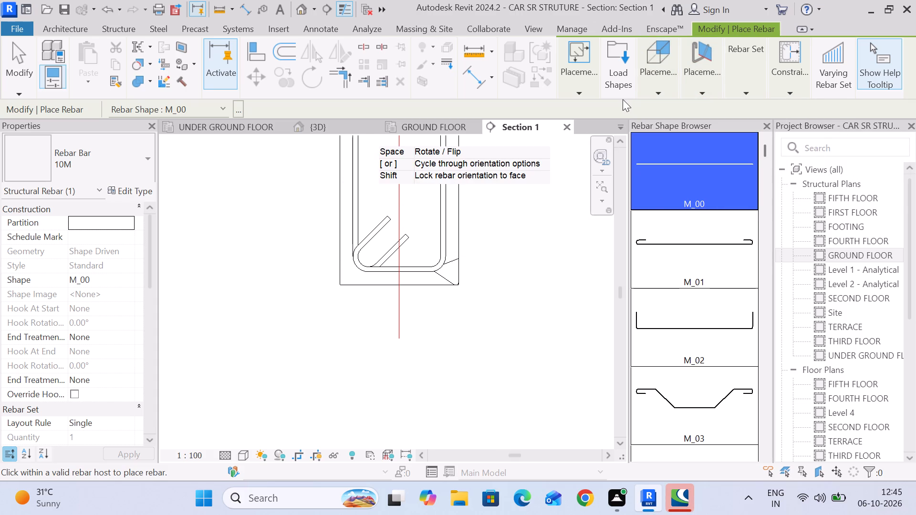
pyautogui.click(669, 86)
pyautogui.click(700, 138)
pyautogui.click(706, 77)
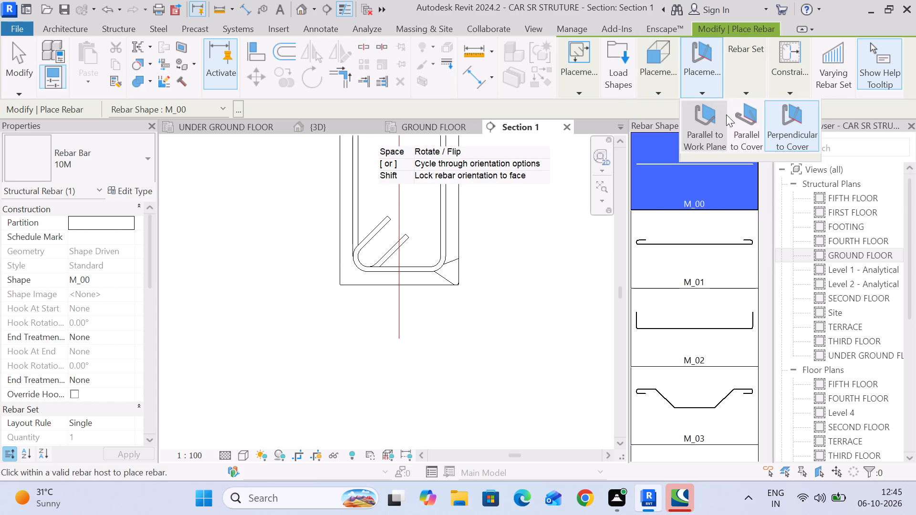
pyautogui.click(744, 122)
pyautogui.click(649, 80)
pyautogui.click(669, 115)
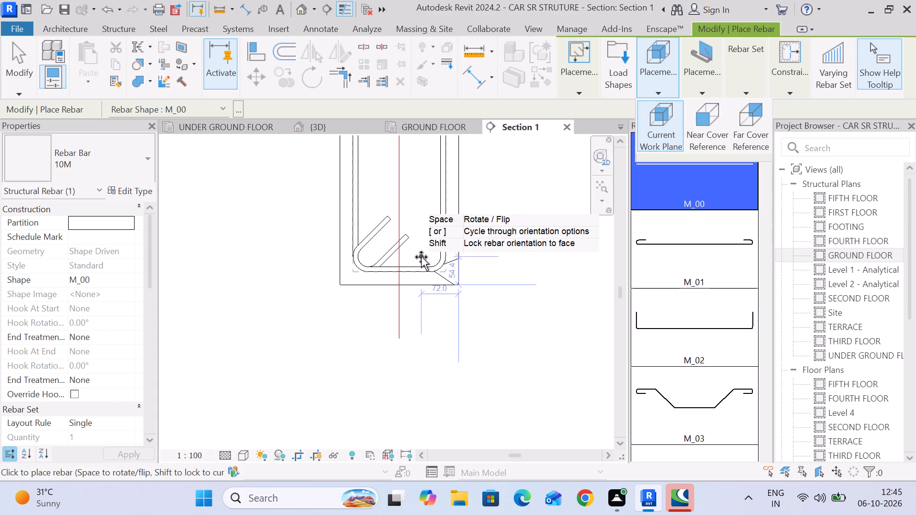
pyautogui.scroll(2, 433, 268)
pyautogui.click(144, 158)
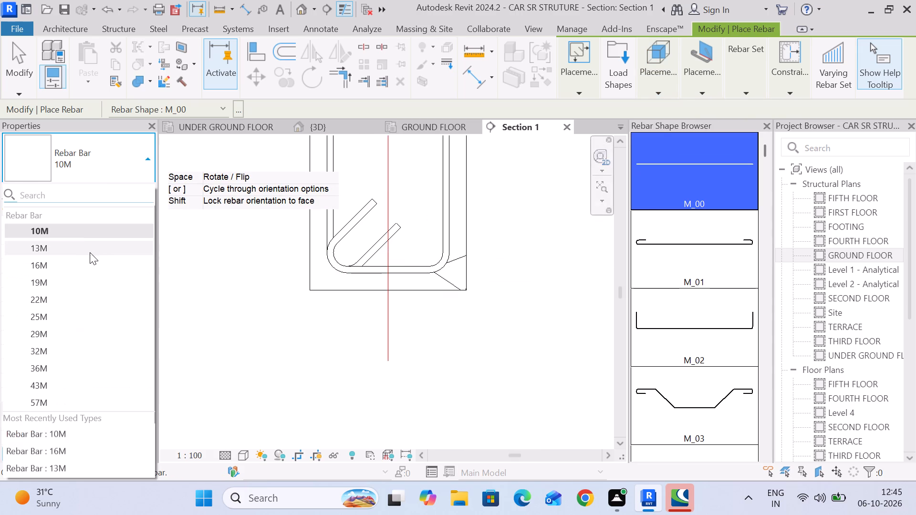
pyautogui.click(92, 266)
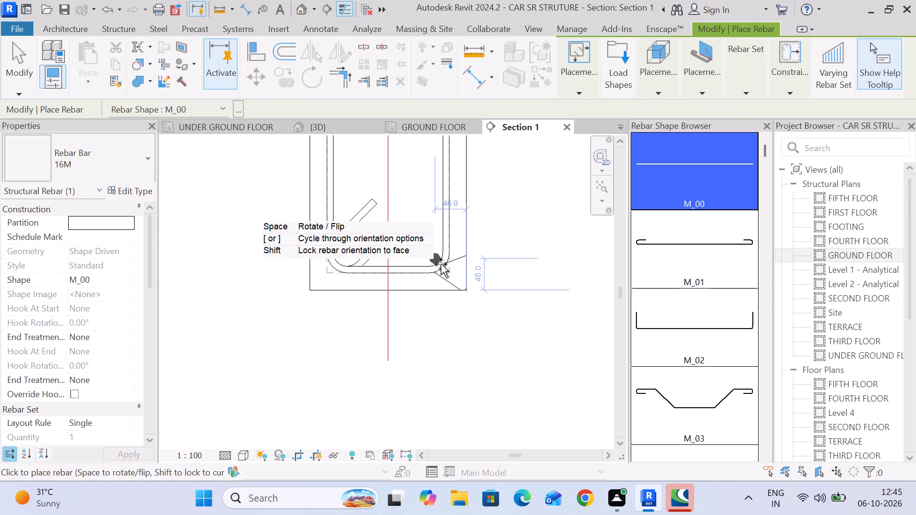
pyautogui.scroll(-5, 439, 259)
pyautogui.moveTo(424, 177); pyautogui.dragTo(441, 348, button='middle')
pyautogui.scroll(5, 450, 274)
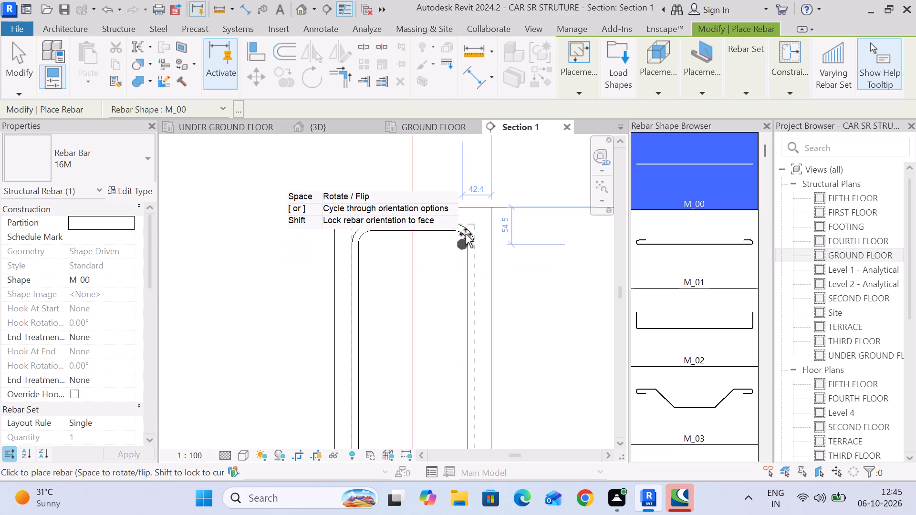
pyautogui.click(466, 234)
# Place a second straight 16M bar along the stirrup's grid 1 side, about 304 mm above the beam's underside.
pyautogui.scroll(-4, 476, 285)
pyautogui.moveTo(474, 286); pyautogui.dragTo(449, 172, button='middle')
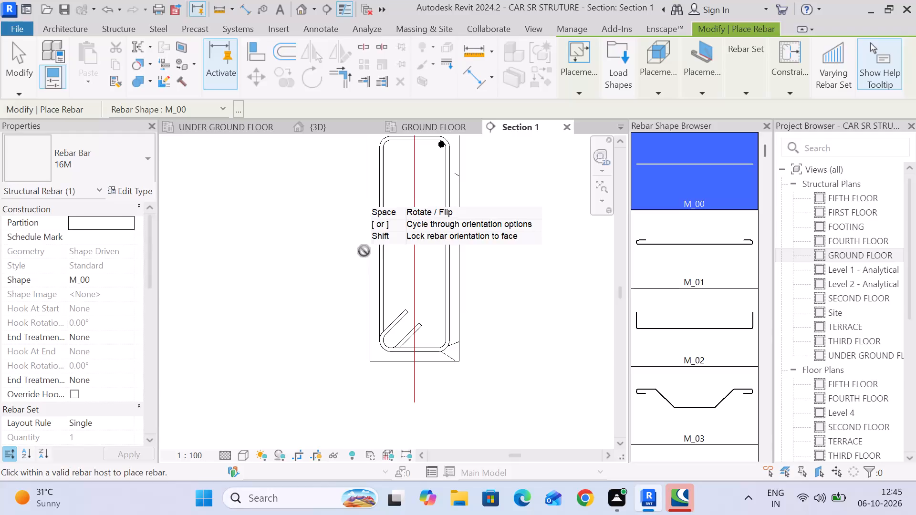
pyautogui.click(447, 242)
pyautogui.click(16, 63)
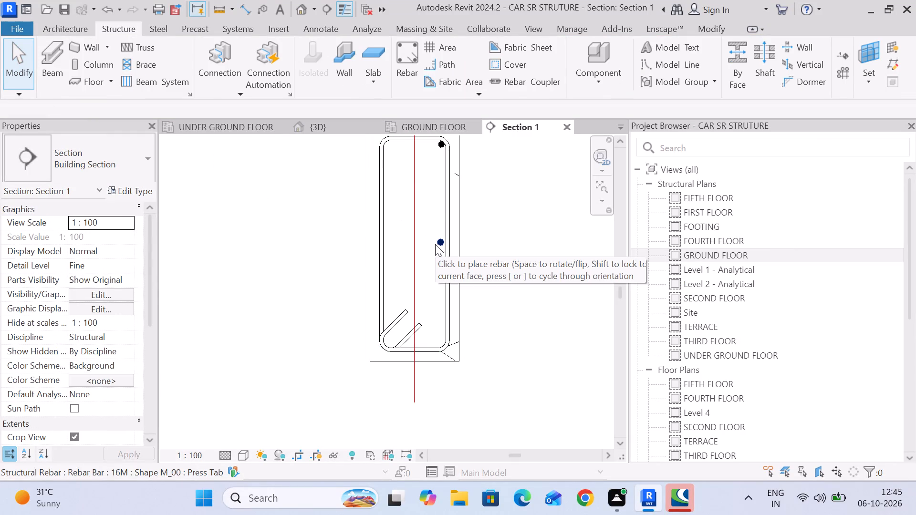
# Move the mid-height 16M bar from the stirrup's side onto the beam's centreline at grid x.
pyautogui.click(435, 244)
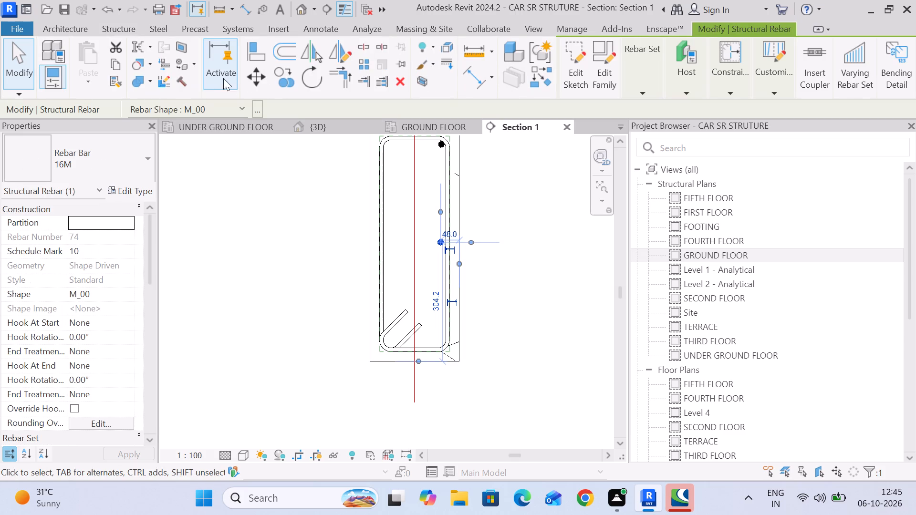
pyautogui.click(251, 78)
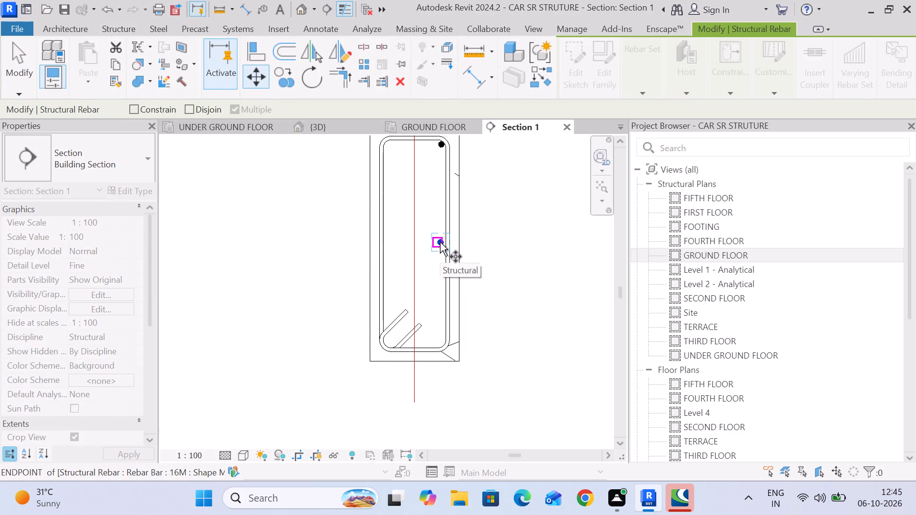
pyautogui.scroll(12, 441, 242)
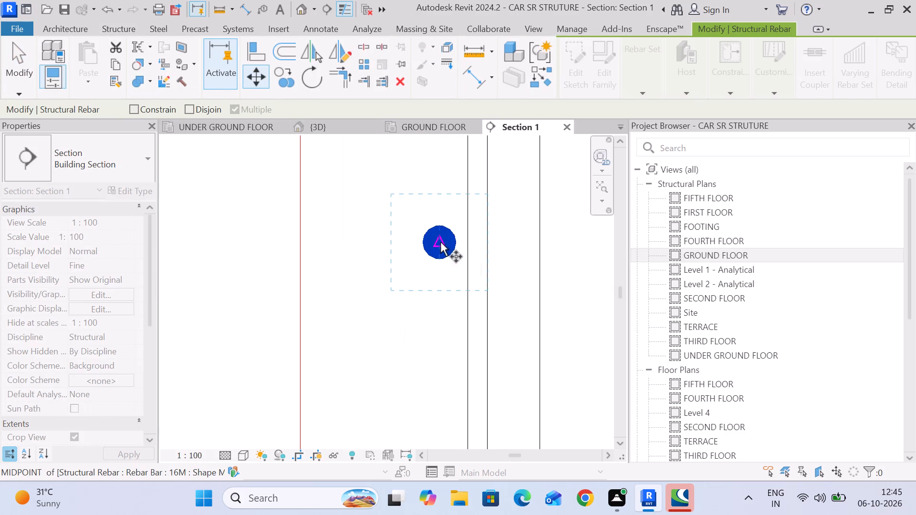
pyautogui.click(440, 242)
pyautogui.scroll(-5, 465, 249)
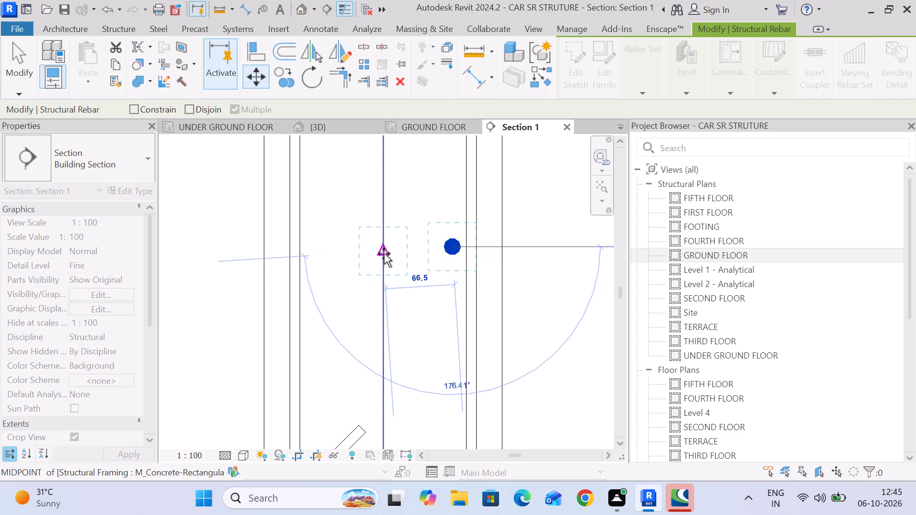
pyautogui.click(384, 254)
pyautogui.scroll(-7, 397, 272)
pyautogui.middleClick(399, 279)
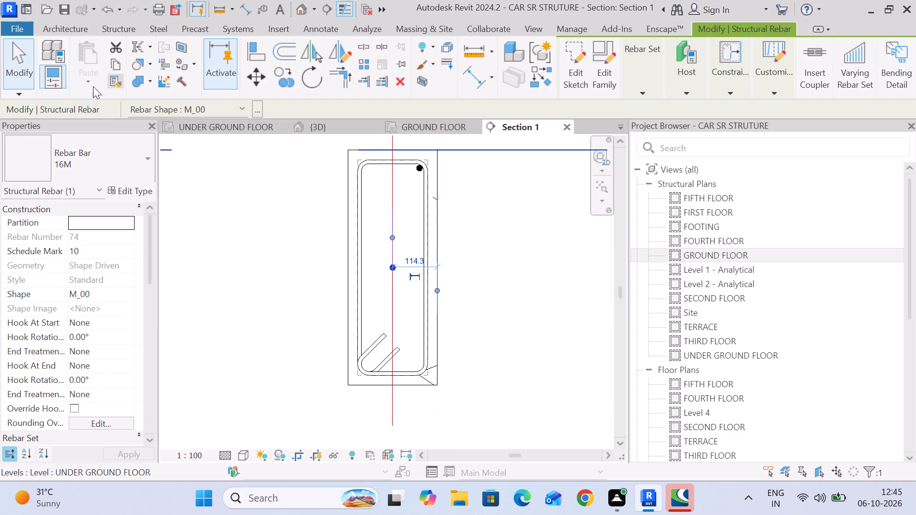
# Move the upper-corner 16M bar onto the beam's centreline, directly under the stirrup's top leg, about 42.5 mm below the beam's top.
pyautogui.click(19, 63)
pyautogui.scroll(10, 400, 156)
pyautogui.click(423, 181)
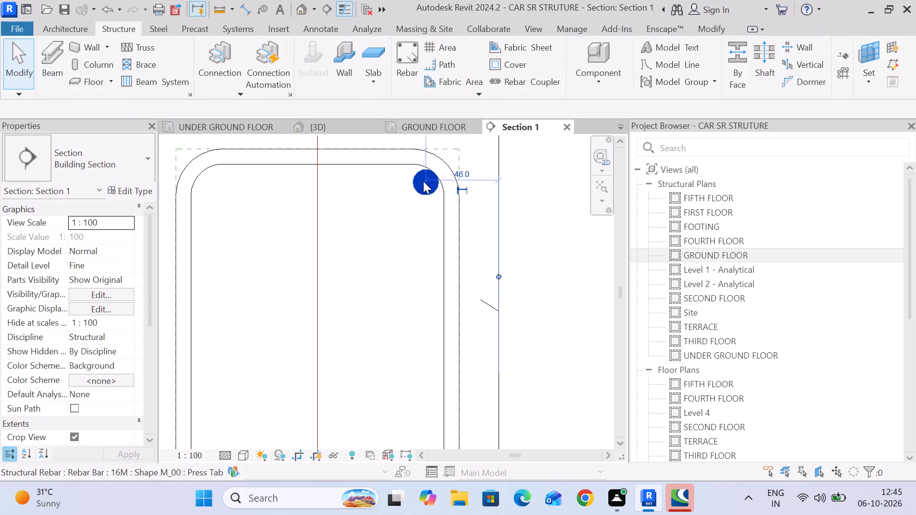
pyautogui.scroll(-5, 432, 184)
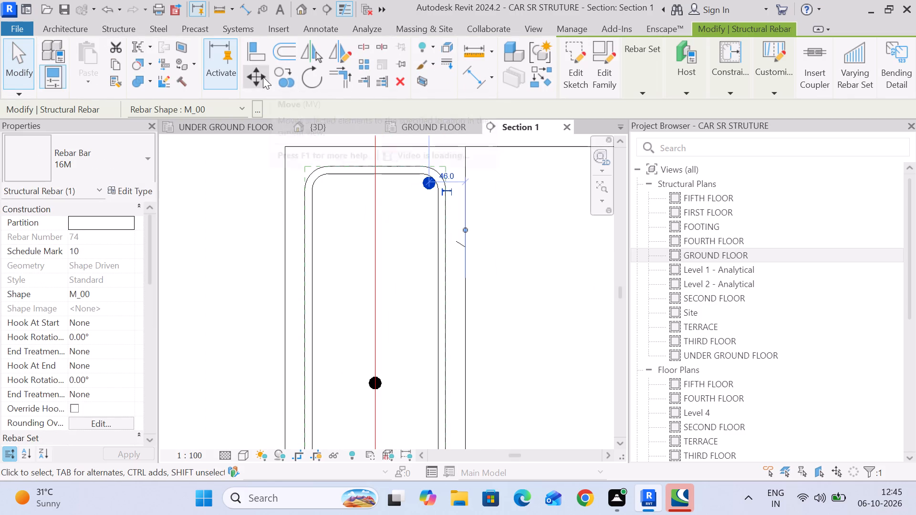
pyautogui.click(263, 77)
pyautogui.scroll(8, 430, 183)
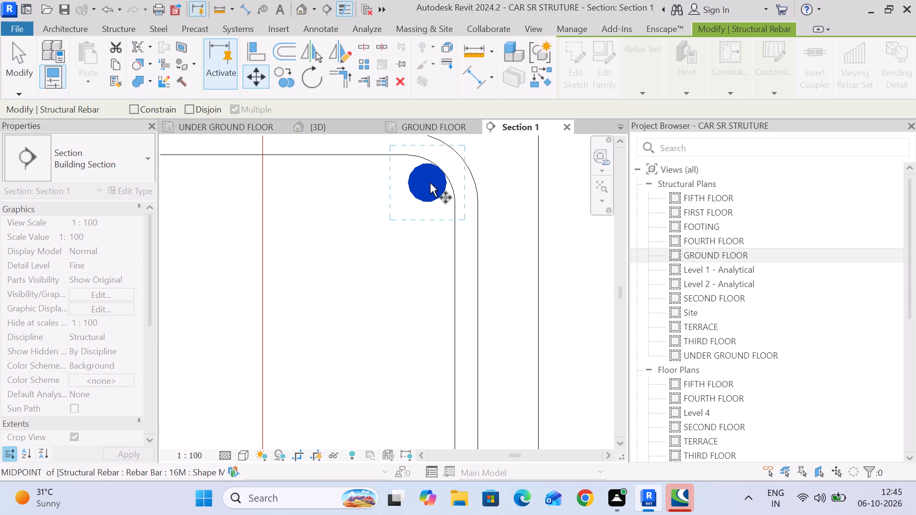
pyautogui.click(426, 181)
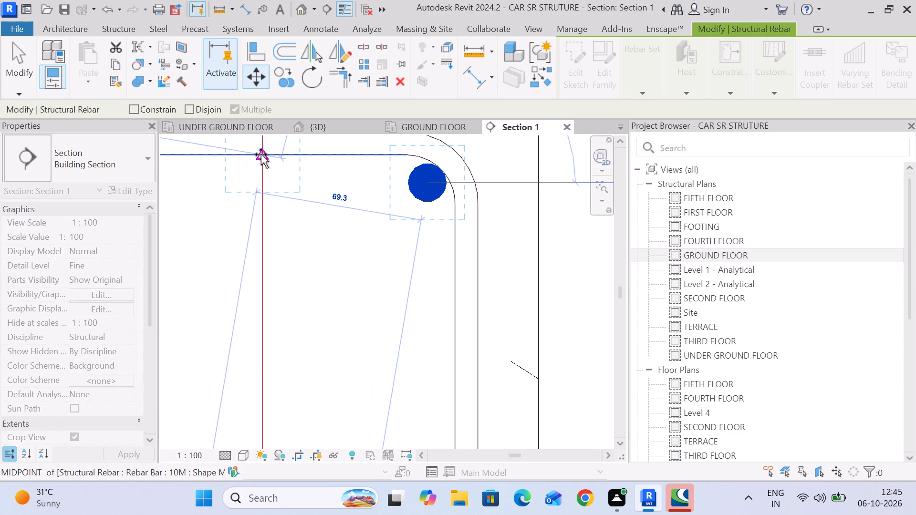
pyautogui.scroll(-7, 265, 157)
pyautogui.click(262, 161)
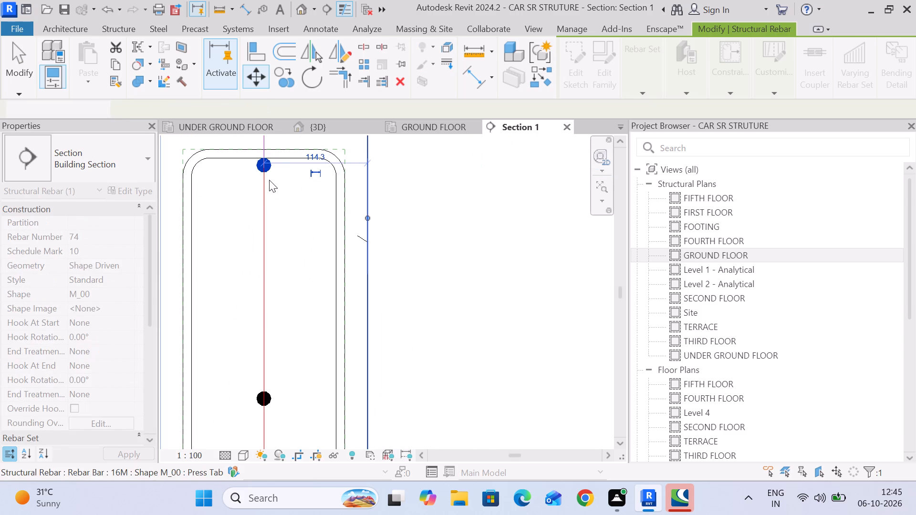
pyautogui.click(21, 67)
# Lay out the top 16M bar as a Fixed Number rebar set with a quantity of 4.
pyautogui.moveTo(254, 222); pyautogui.dragTo(311, 126, button='middle')
pyautogui.scroll(-3, 321, 148)
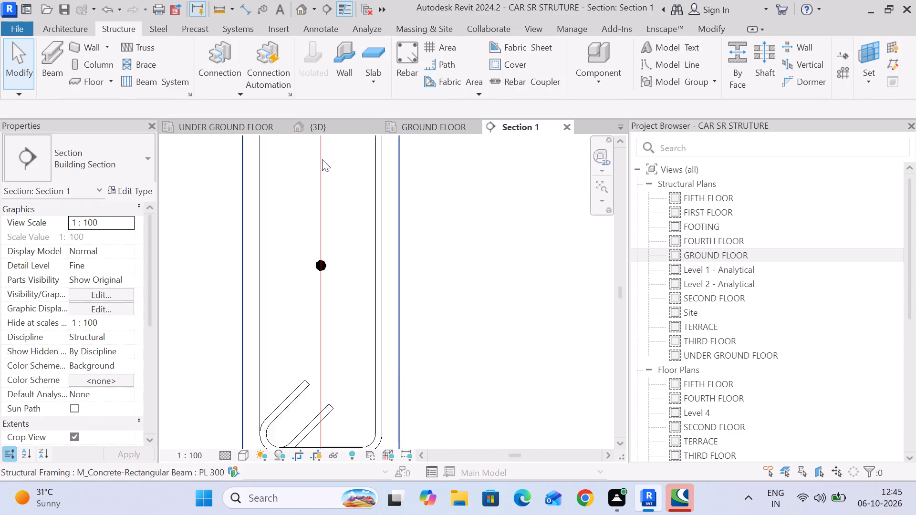
pyautogui.scroll(-2, 322, 159)
pyautogui.moveTo(321, 159); pyautogui.dragTo(349, 238, button='middle')
pyautogui.click(350, 193)
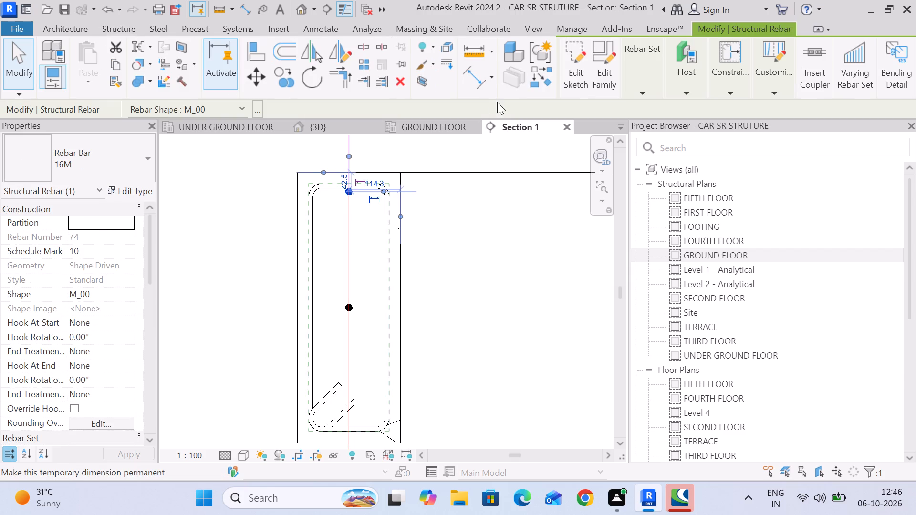
pyautogui.click(654, 86)
pyautogui.click(700, 110)
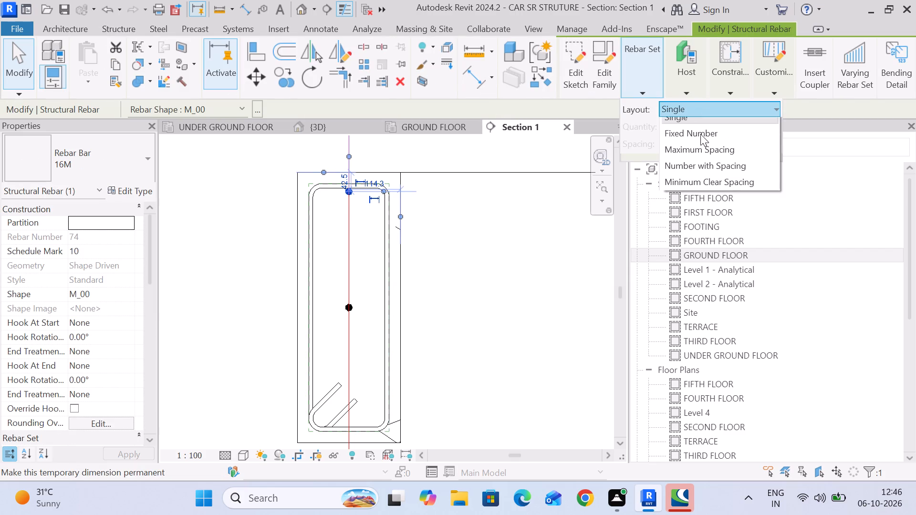
pyautogui.click(706, 147)
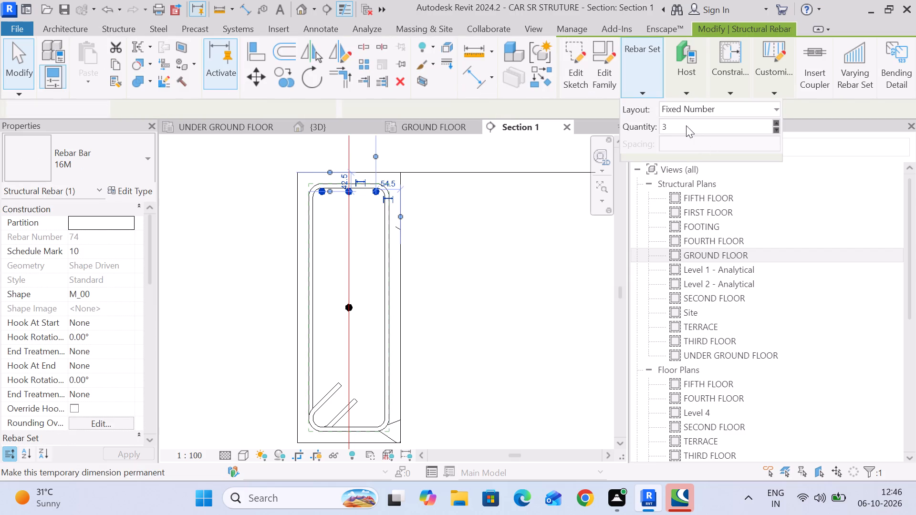
pyautogui.click(686, 125)
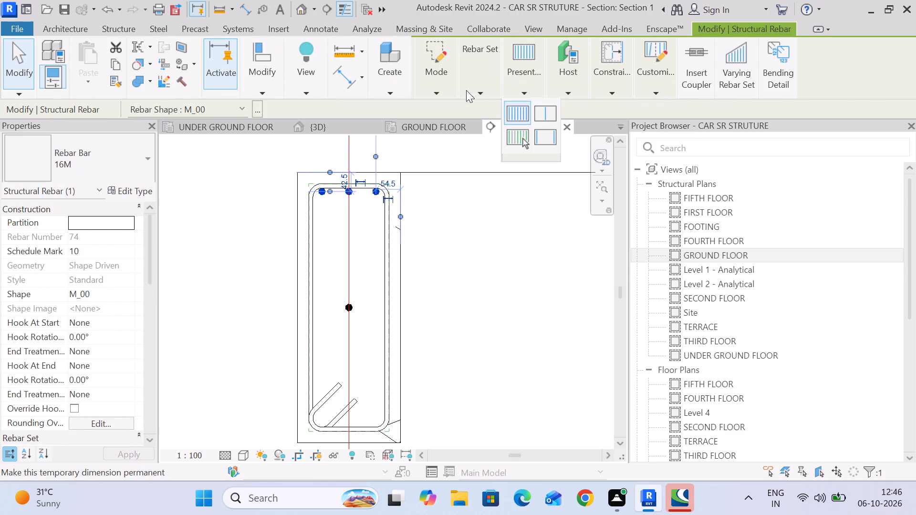
pyautogui.click(468, 93)
pyautogui.click(513, 116)
pyautogui.click(518, 126)
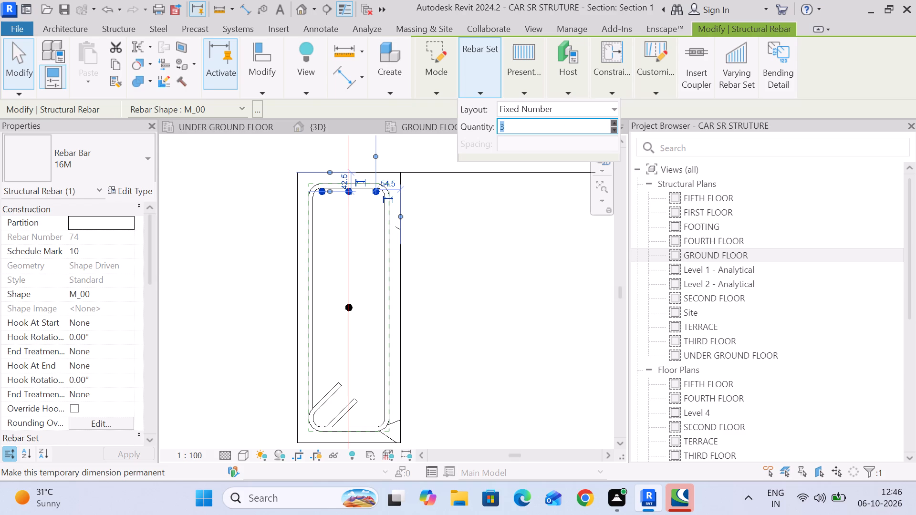
pyautogui.press('4')
pyautogui.press('Return')
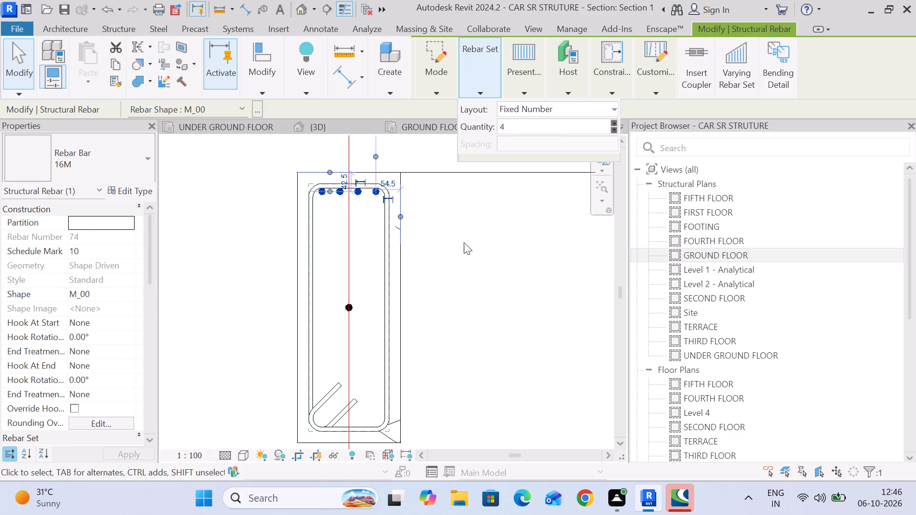
pyautogui.click(437, 262)
# Stretch both ends of the top bar set out to the stirrup's corners, about 46 mm from the beam's side face.
pyautogui.scroll(7, 332, 193)
pyautogui.click(332, 193)
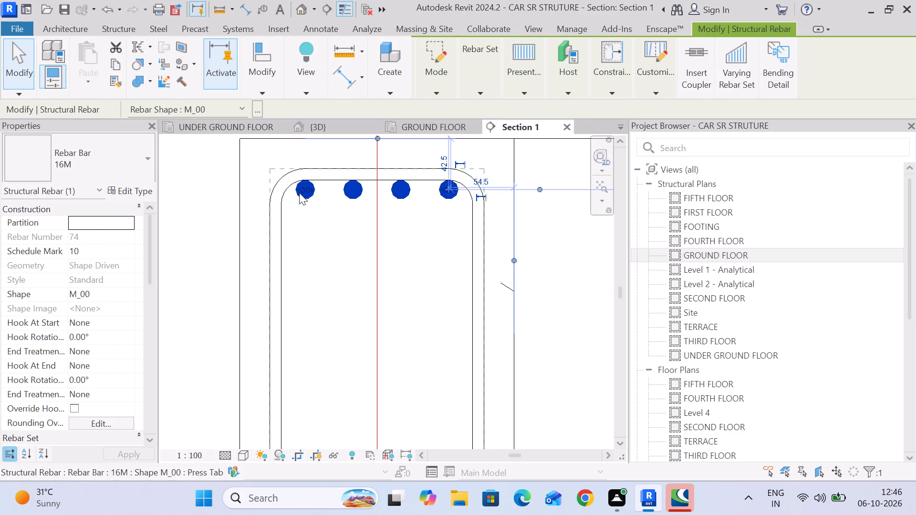
pyautogui.moveTo(299, 193); pyautogui.dragTo(290, 193)
pyautogui.moveTo(447, 194); pyautogui.dragTo(471, 193)
pyautogui.scroll(-6, 457, 248)
pyautogui.moveTo(460, 249); pyautogui.dragTo(428, 216, button='middle')
pyautogui.scroll(-6, 486, 245)
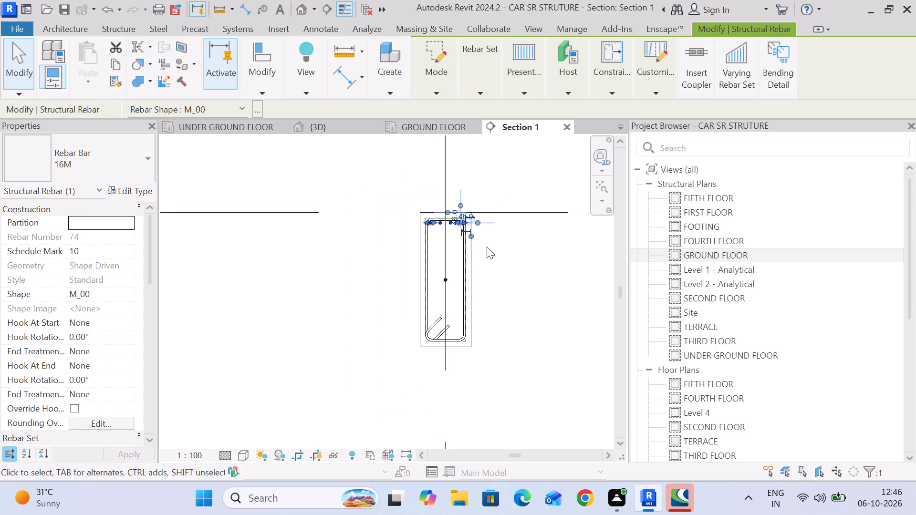
pyautogui.moveTo(487, 247); pyautogui.dragTo(464, 219, button='middle')
pyautogui.click(471, 229)
# Mirror a copy of the top 16M bar set to the stirrup's bottom about a horizontal axis drawn through the mid-height bar.
pyautogui.moveTo(477, 301); pyautogui.dragTo(480, 274, button='middle')
pyautogui.scroll(1, 477, 299)
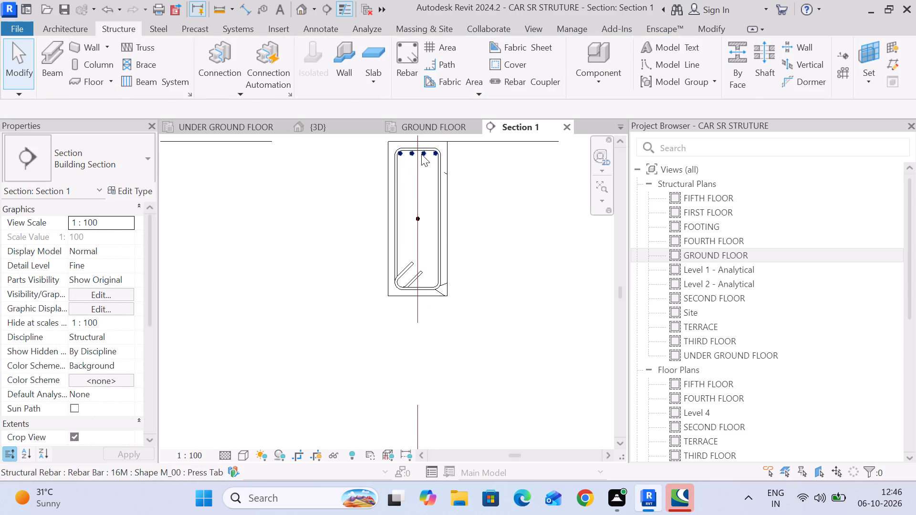
pyautogui.click(421, 154)
pyautogui.click(466, 93)
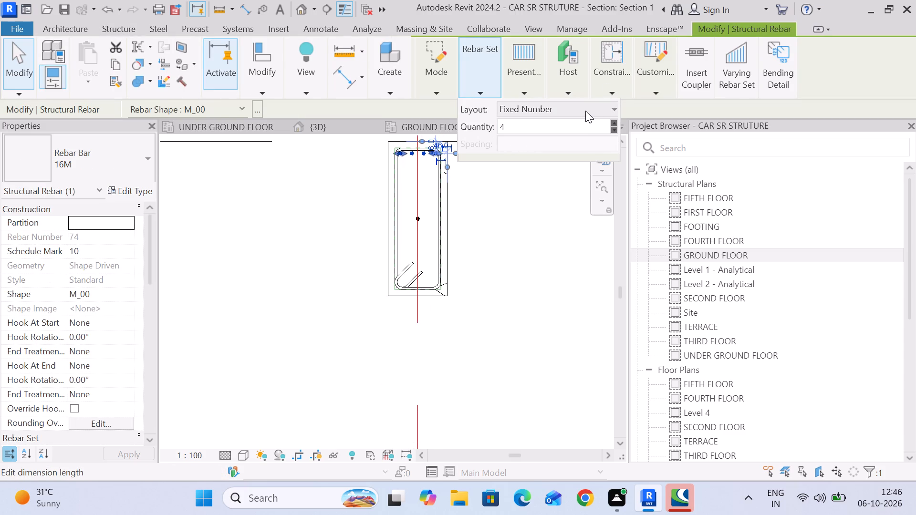
pyautogui.click(585, 111)
pyautogui.click(577, 113)
pyautogui.click(268, 88)
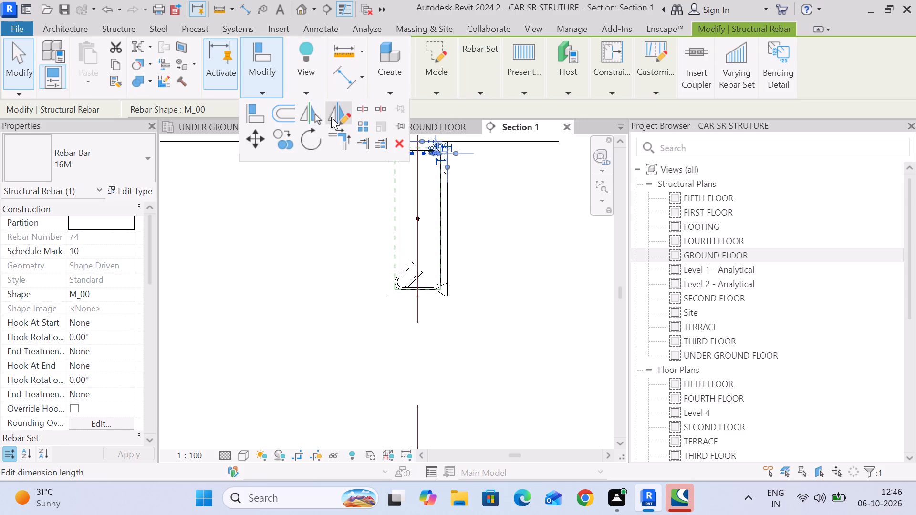
pyautogui.click(334, 117)
pyautogui.click(448, 218)
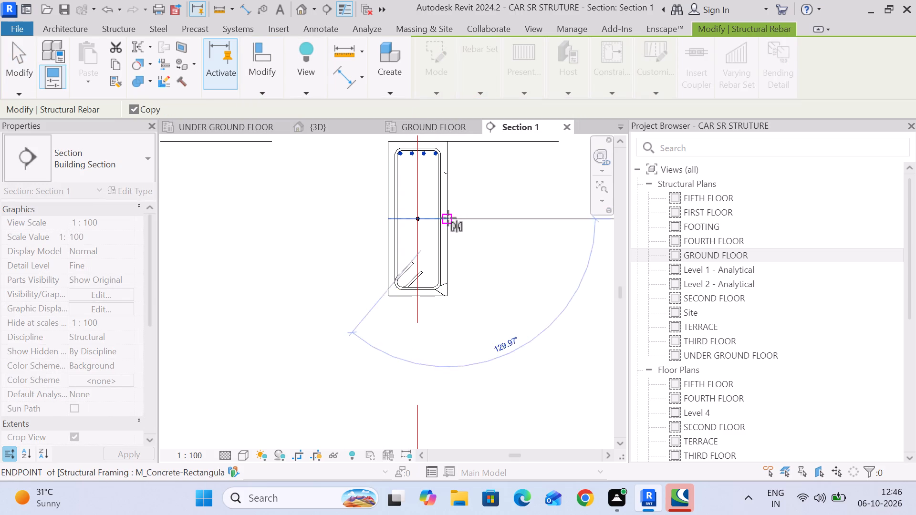
pyautogui.click(376, 218)
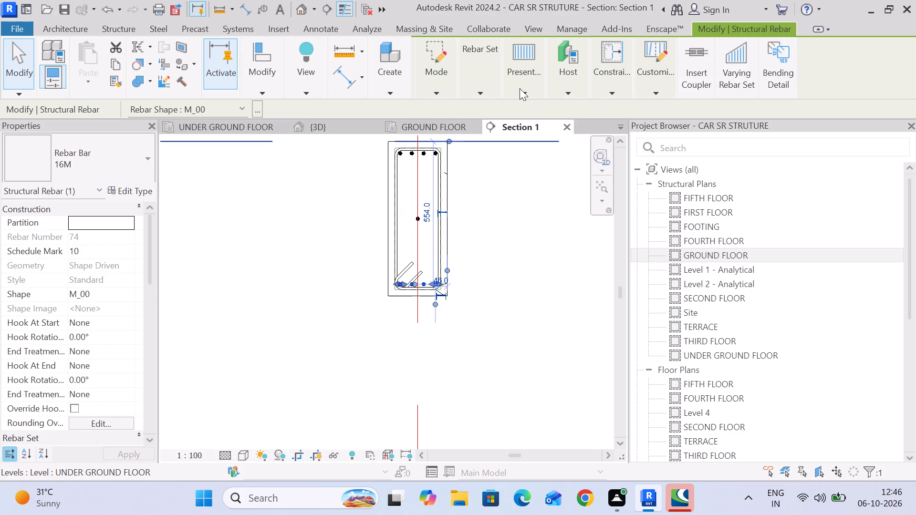
# Set the quantity of the bottom 16M bar set to 3.
pyautogui.click(488, 91)
pyautogui.click(515, 125)
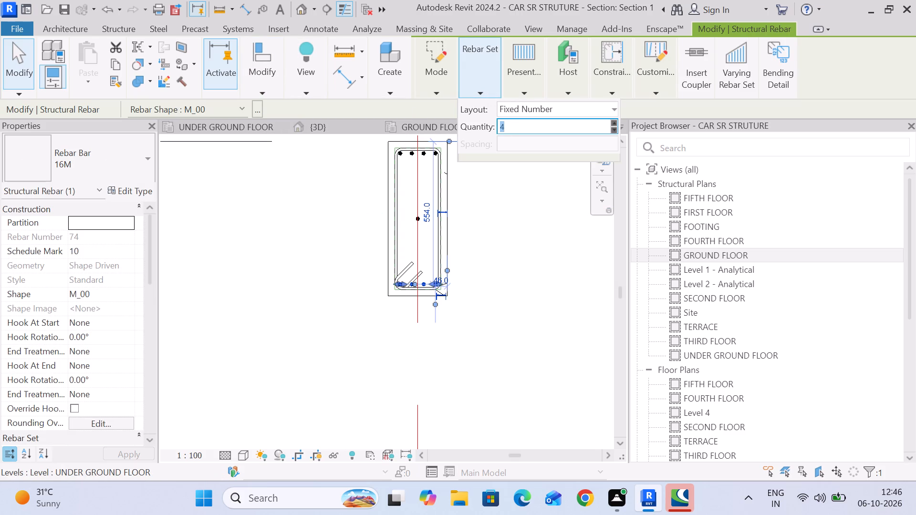
pyautogui.press('3')
pyautogui.press('Return')
pyautogui.scroll(6, 433, 297)
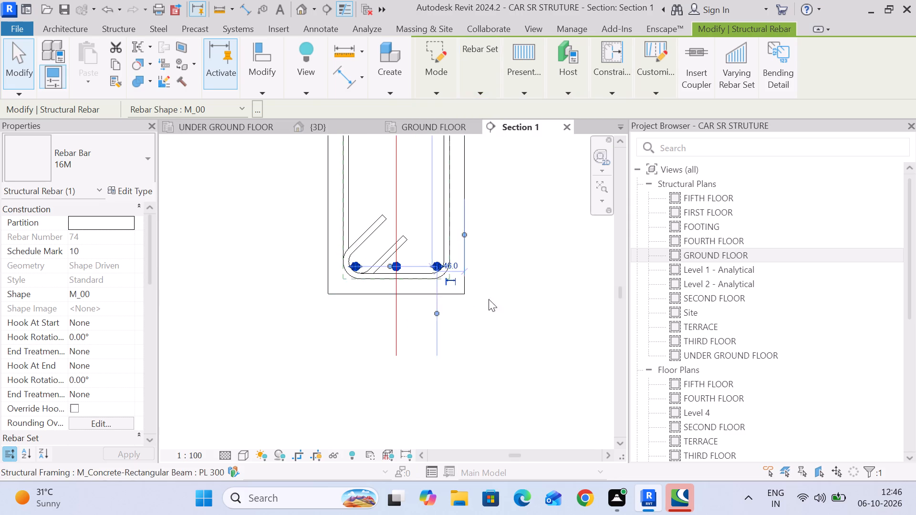
pyautogui.click(551, 285)
pyautogui.scroll(6, 354, 274)
pyautogui.scroll(-7, 420, 271)
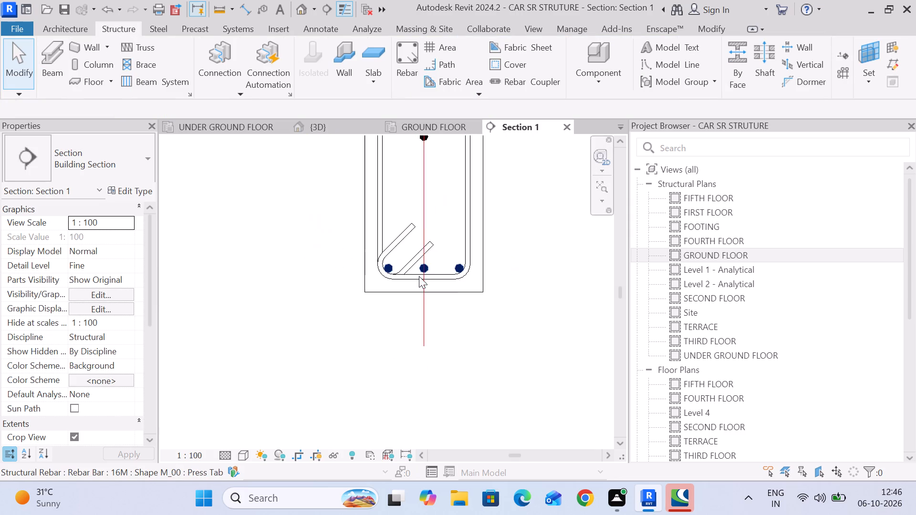
# Lay out the mid-height 16M bar as a Fixed Number rebar set with a quantity of 2.
pyautogui.moveTo(425, 217); pyautogui.dragTo(427, 377, button='middle')
pyautogui.scroll(6, 431, 296)
pyautogui.click(431, 296)
pyautogui.scroll(-5, 435, 300)
pyautogui.moveTo(435, 302); pyautogui.dragTo(426, 254, button='middle')
pyautogui.click(641, 85)
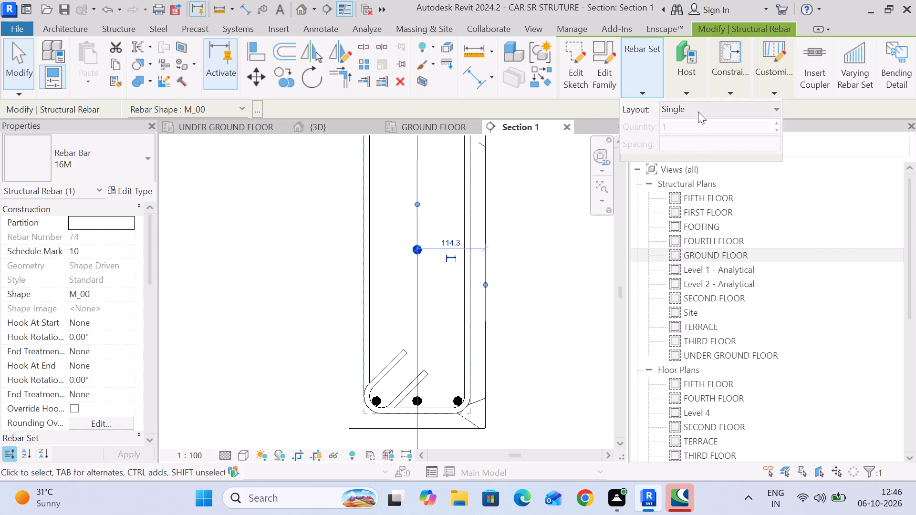
pyautogui.click(698, 112)
pyautogui.click(695, 141)
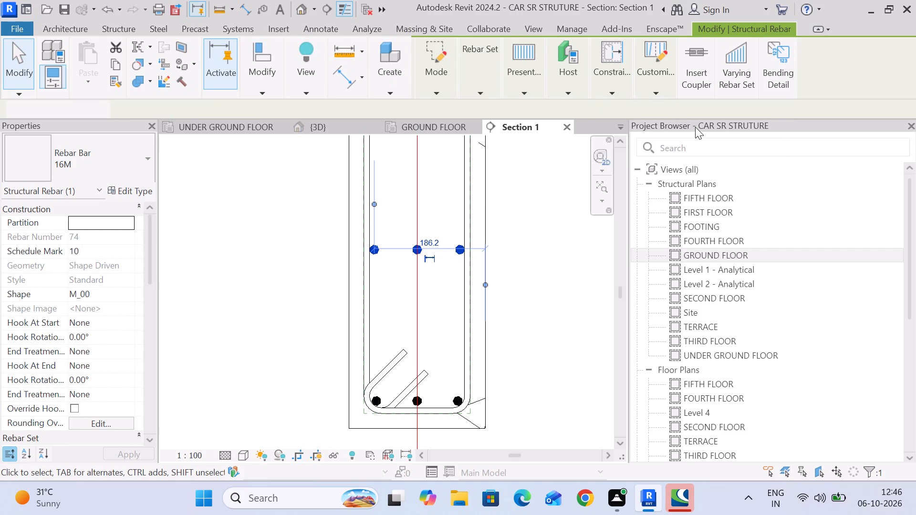
pyautogui.click(514, 86)
pyautogui.click(484, 86)
pyautogui.click(518, 124)
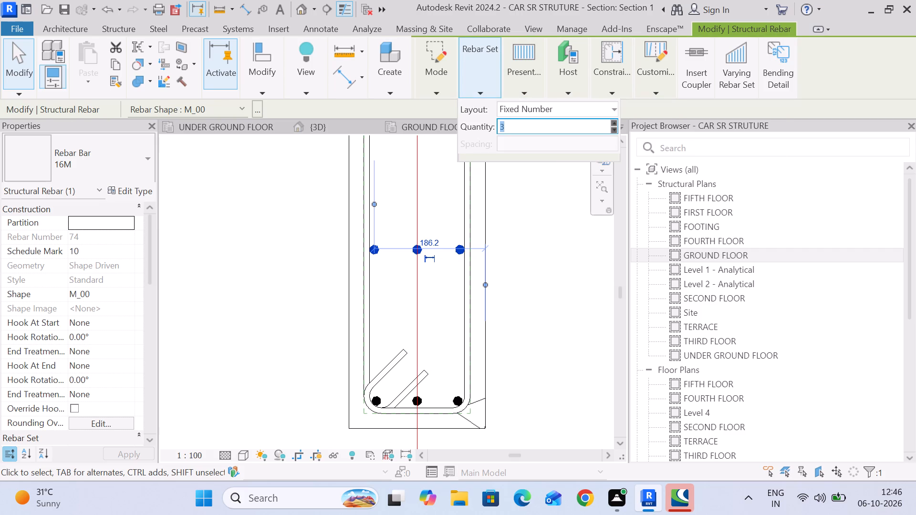
pyautogui.press('2')
pyautogui.press('Return')
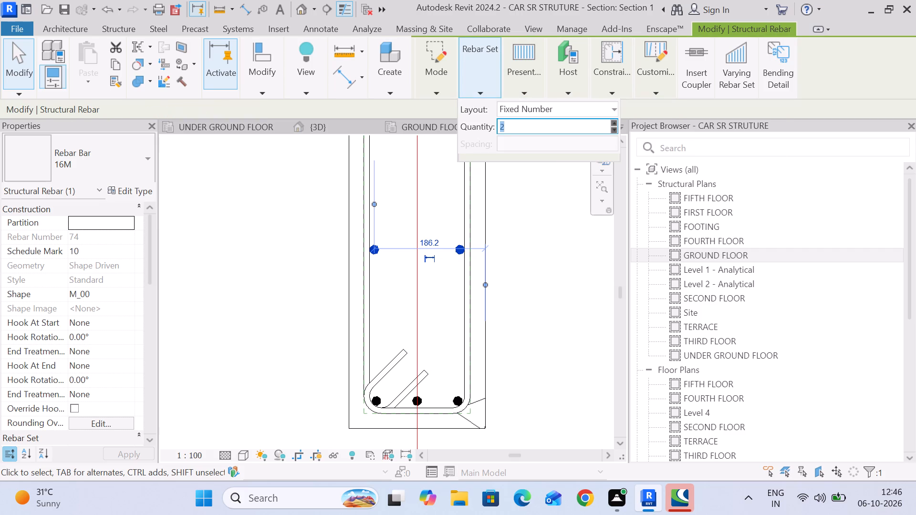
pyautogui.click(529, 232)
pyautogui.scroll(-5, 527, 244)
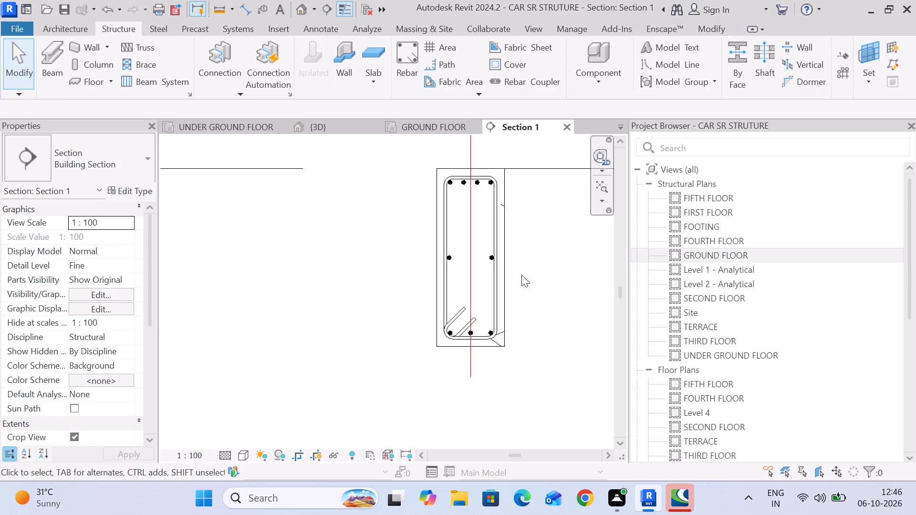
# Assign the Standard - 90 hook to the start of the top 16M bar set.
pyautogui.moveTo(521, 275); pyautogui.dragTo(468, 220, button='middle')
pyautogui.moveTo(503, 217); pyautogui.dragTo(506, 318, button='middle')
pyautogui.scroll(-1, 506, 318)
pyautogui.scroll(6, 421, 261)
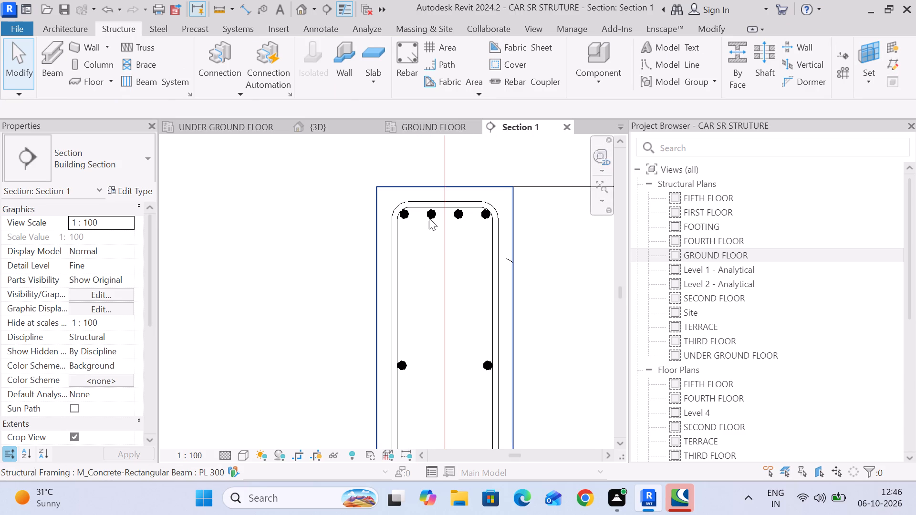
pyautogui.click(429, 218)
pyautogui.scroll(-5, 98, 249)
pyautogui.scroll(4, 35, 266)
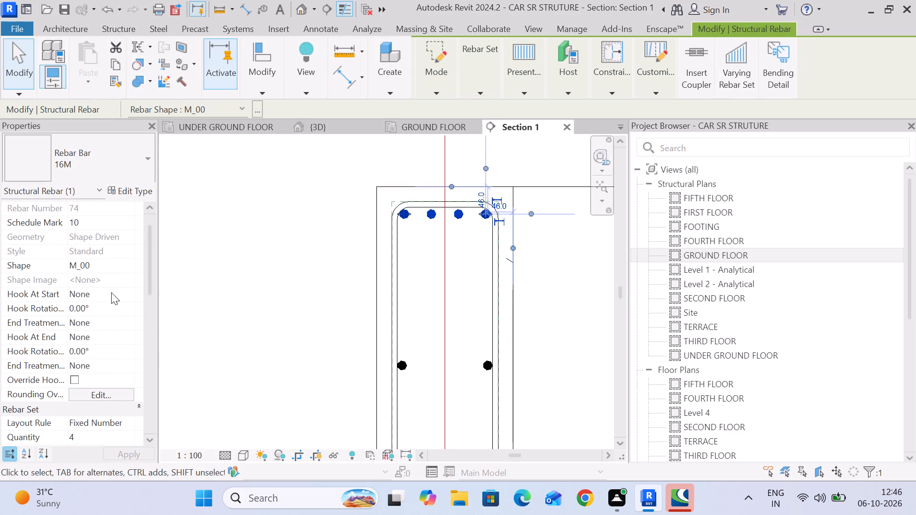
pyautogui.click(111, 292)
pyautogui.click(131, 296)
pyautogui.click(127, 319)
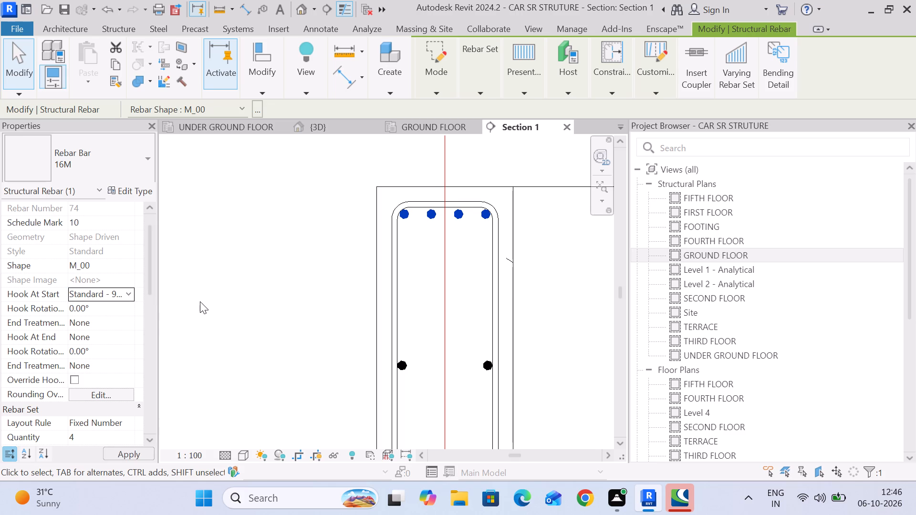
pyautogui.click(124, 350)
pyautogui.click(127, 354)
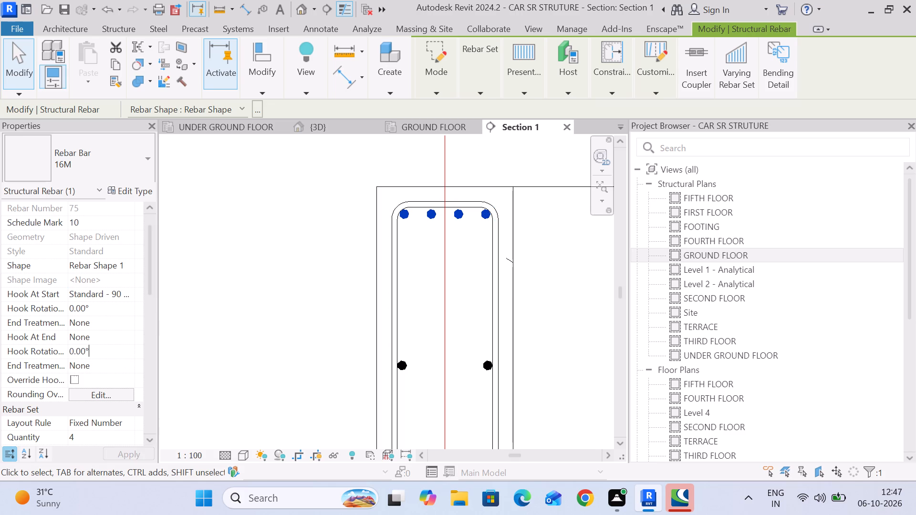
pyautogui.click(119, 350)
pyautogui.click(172, 345)
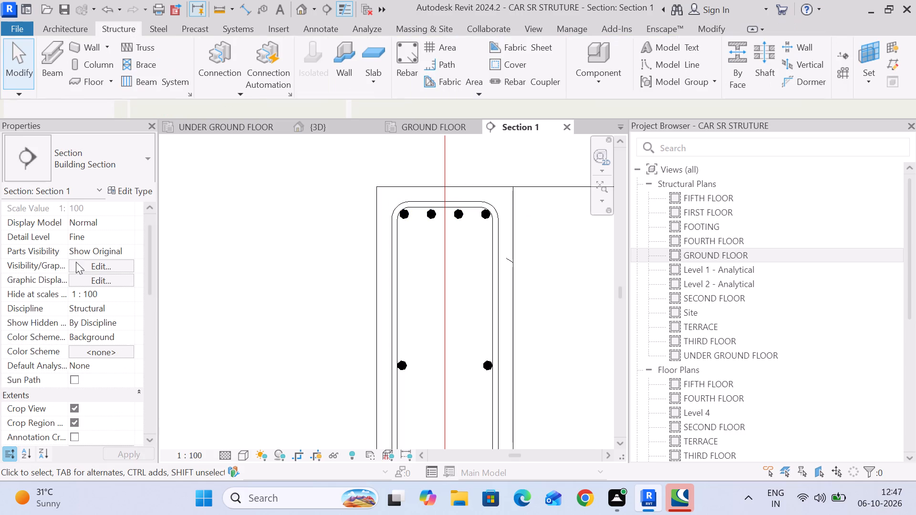
# Assign the Standard - 90 hook to the end of the top 16M bar set.
pyautogui.scroll(6, 76, 263)
pyautogui.scroll(5, 111, 309)
pyautogui.click(428, 216)
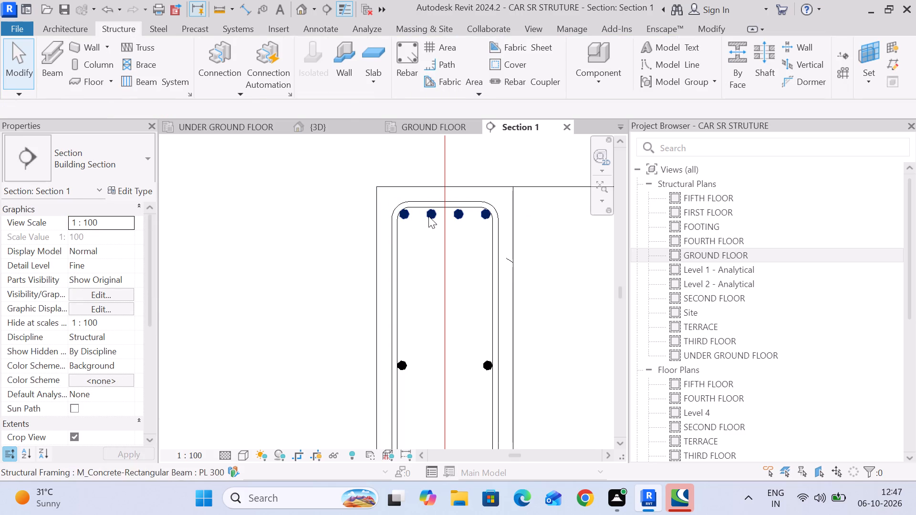
pyautogui.scroll(-2, 111, 331)
pyautogui.click(131, 295)
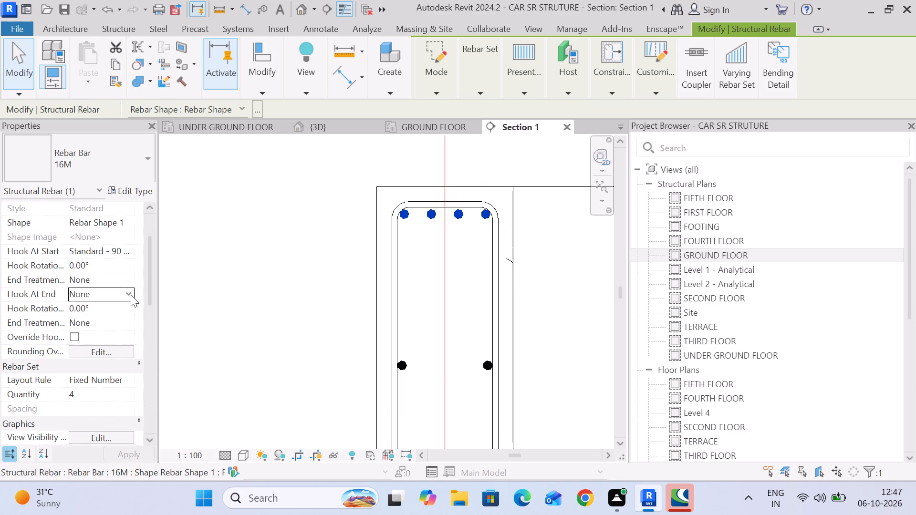
pyautogui.click(124, 318)
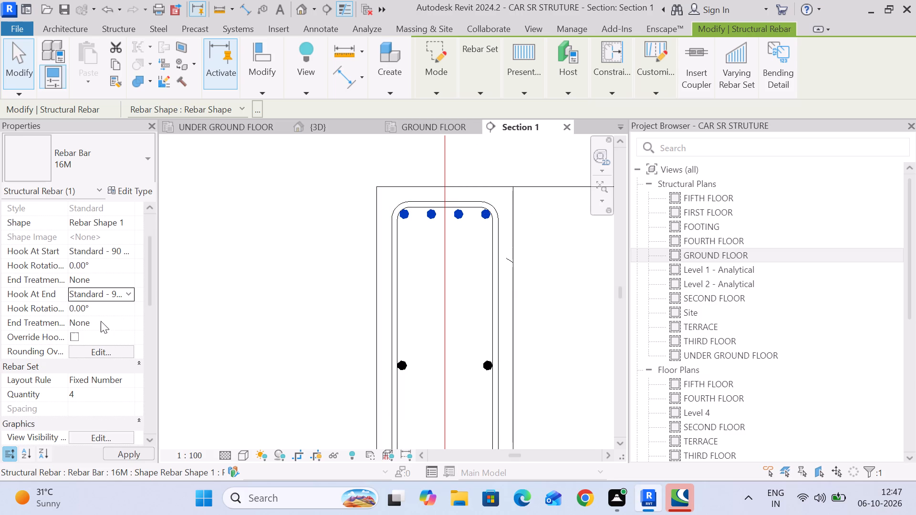
pyautogui.click(38, 321)
pyautogui.click(100, 321)
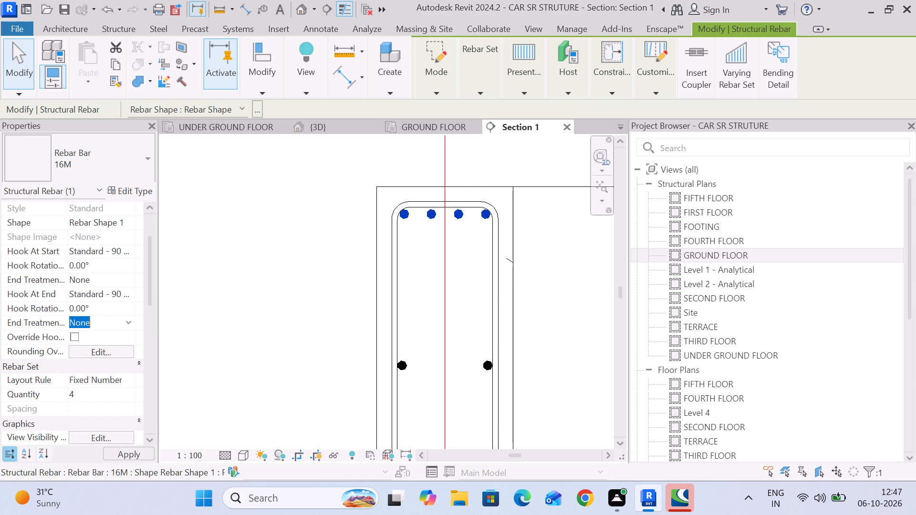
pyautogui.click(131, 324)
pyautogui.click(198, 308)
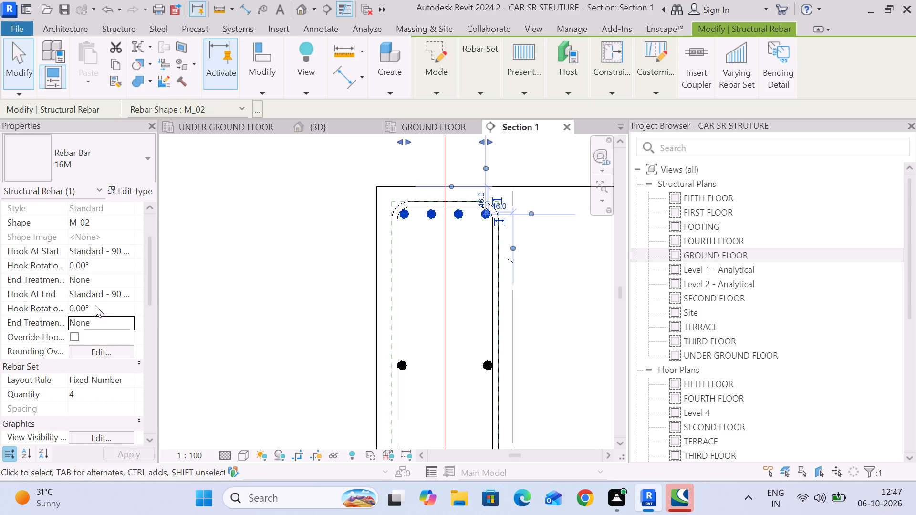
pyautogui.click(277, 241)
# Assign the Standard - 90 hook to both the start and the end of the bottom 16M bar set.
pyautogui.scroll(-6, 302, 280)
pyautogui.moveTo(298, 277); pyautogui.dragTo(307, 247, button='middle')
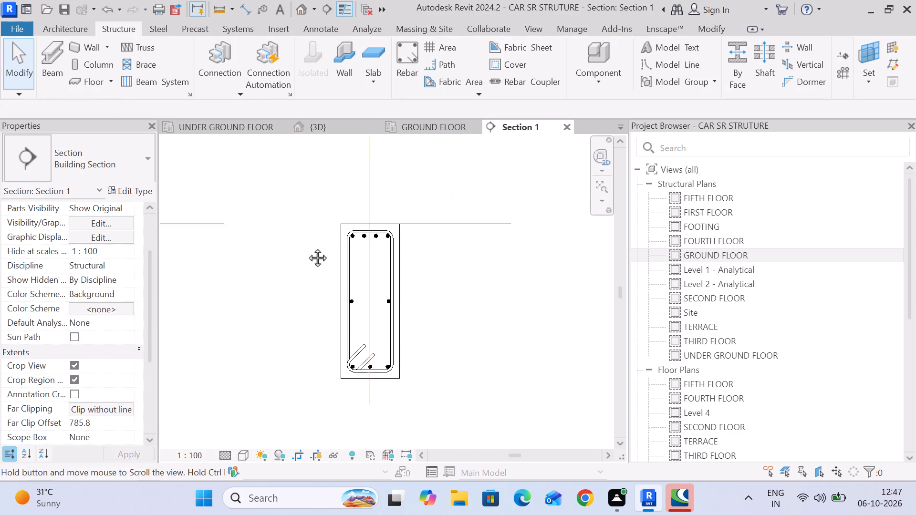
pyautogui.moveTo(307, 247); pyautogui.dragTo(311, 176, button='middle')
pyautogui.scroll(5, 343, 240)
pyautogui.scroll(5, 370, 312)
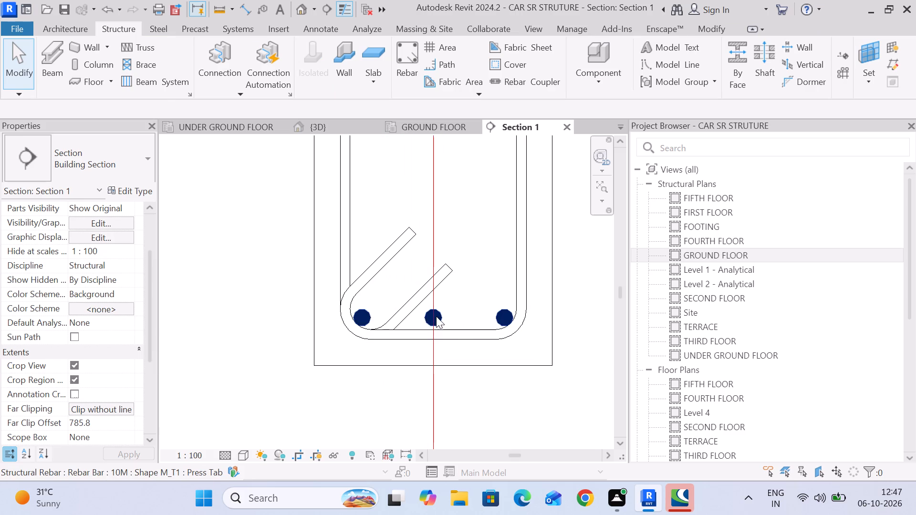
pyautogui.click(437, 316)
pyautogui.scroll(-1, 105, 275)
pyautogui.scroll(3, 105, 275)
pyautogui.scroll(-1, 109, 286)
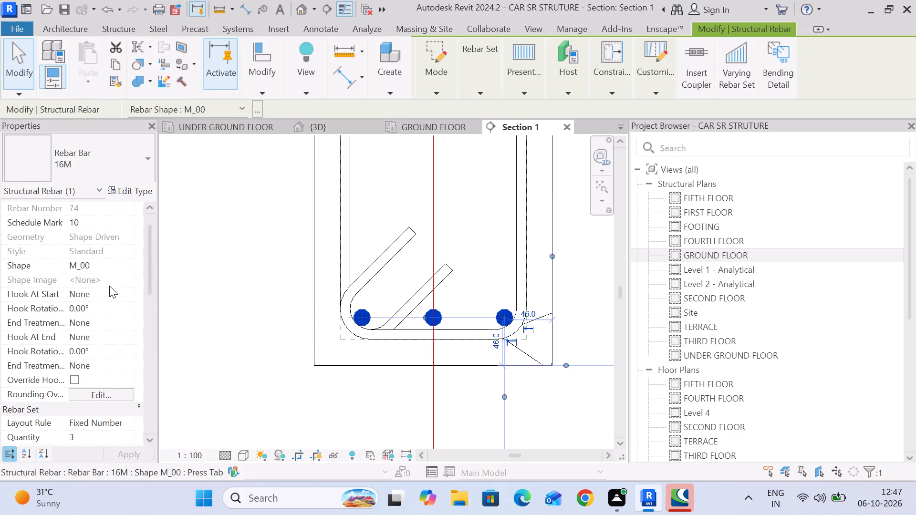
pyautogui.click(125, 300)
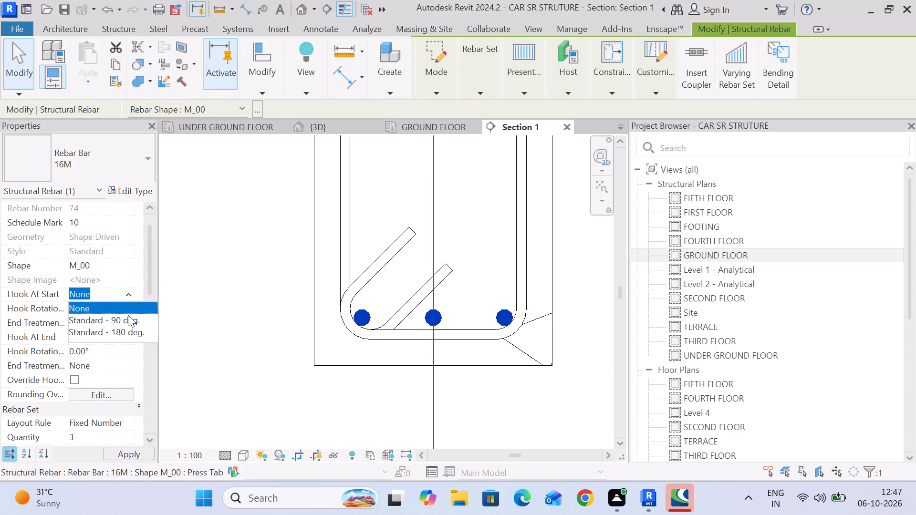
pyautogui.click(128, 315)
pyautogui.scroll(-2, 116, 313)
pyautogui.scroll(1, 116, 310)
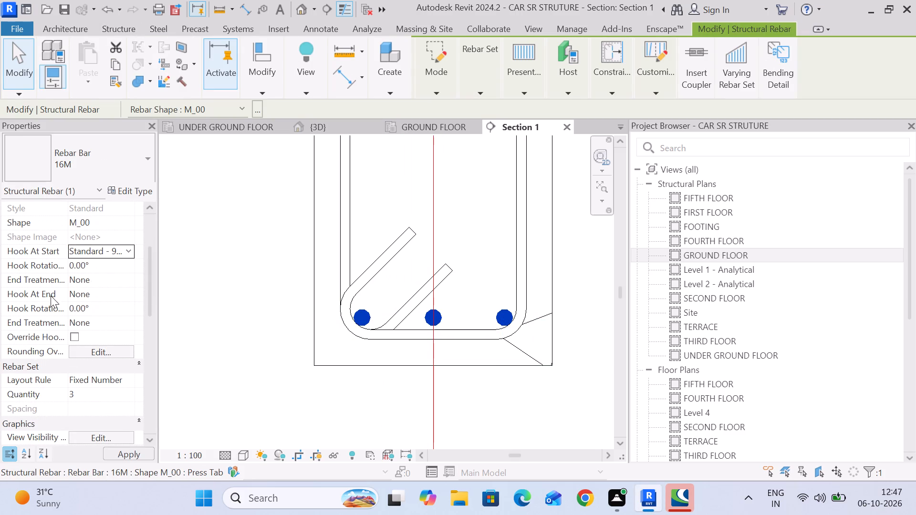
pyautogui.click(124, 296)
pyautogui.click(126, 319)
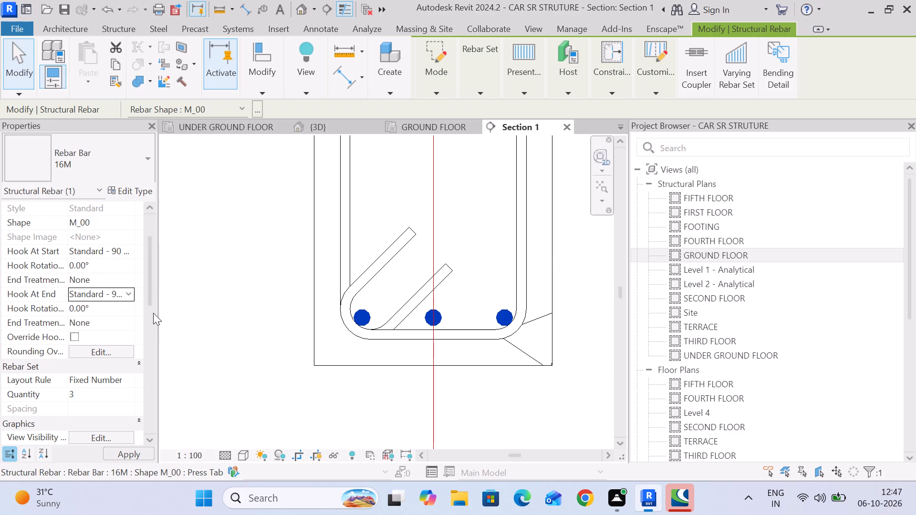
pyautogui.click(240, 270)
# Assign the top 16M bar set to the BEAM UPPER ROD partition.
pyautogui.scroll(-4, 240, 270)
pyautogui.moveTo(238, 273); pyautogui.dragTo(205, 330, button='middle')
pyautogui.scroll(-6, 232, 325)
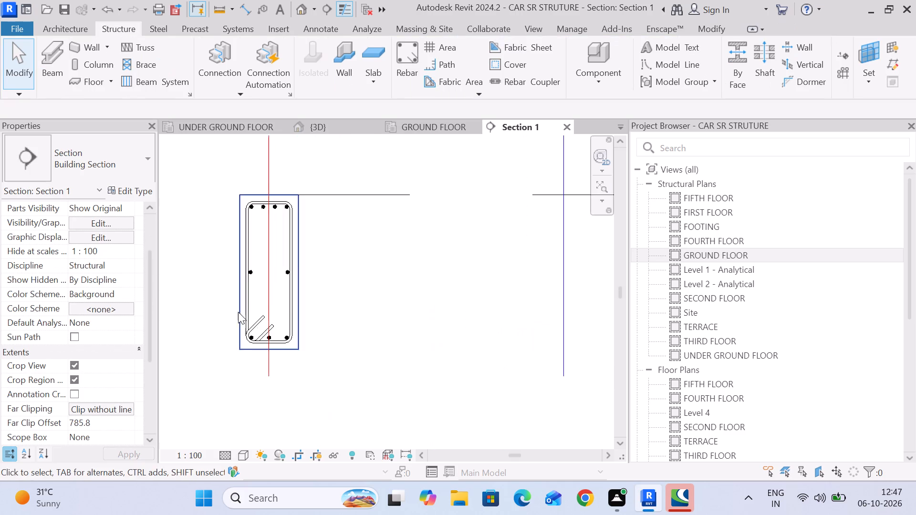
pyautogui.moveTo(301, 305); pyautogui.dragTo(367, 295, button='middle')
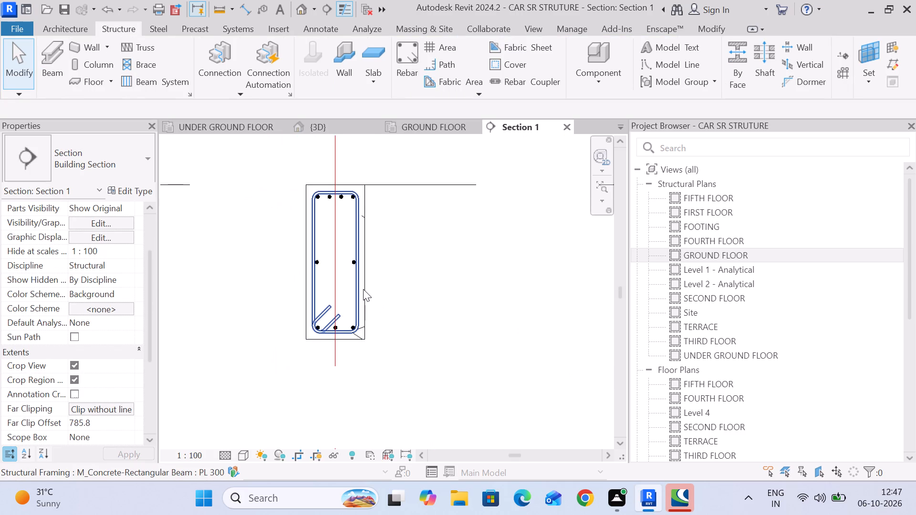
pyautogui.scroll(8, 349, 202)
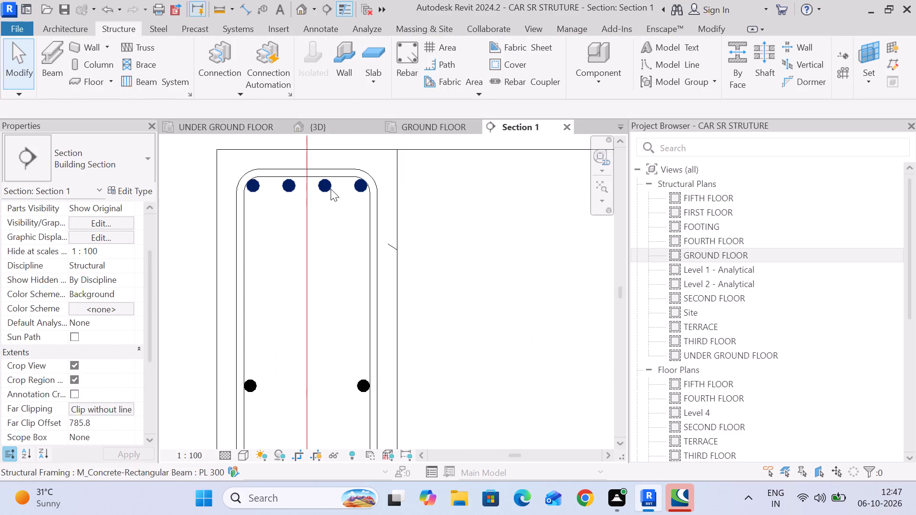
pyautogui.click(331, 189)
pyautogui.scroll(14, 87, 243)
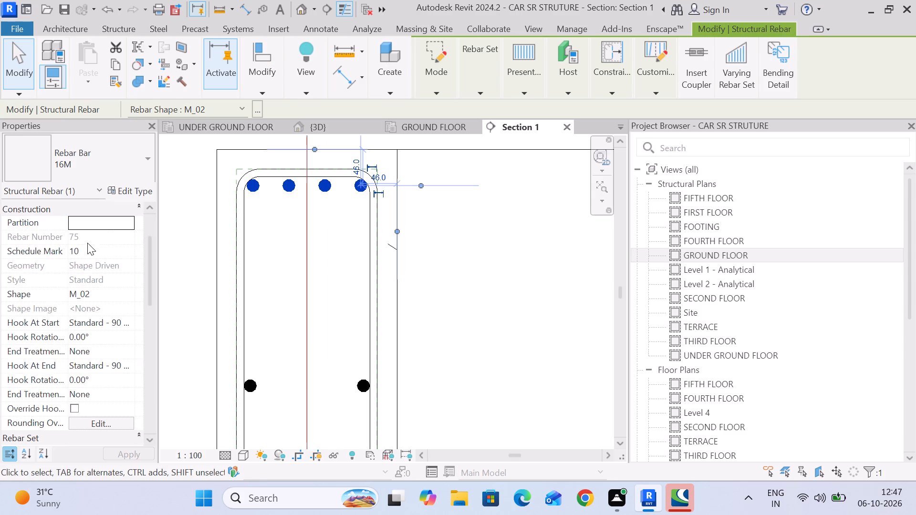
pyautogui.click(132, 224)
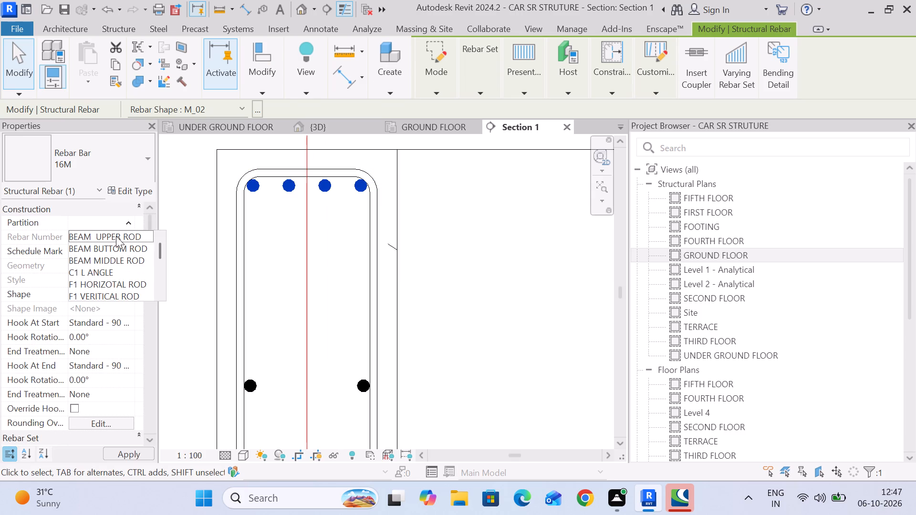
pyautogui.click(117, 234)
pyautogui.scroll(-5, 452, 256)
pyautogui.moveTo(452, 262); pyautogui.dragTo(452, 212, button='middle')
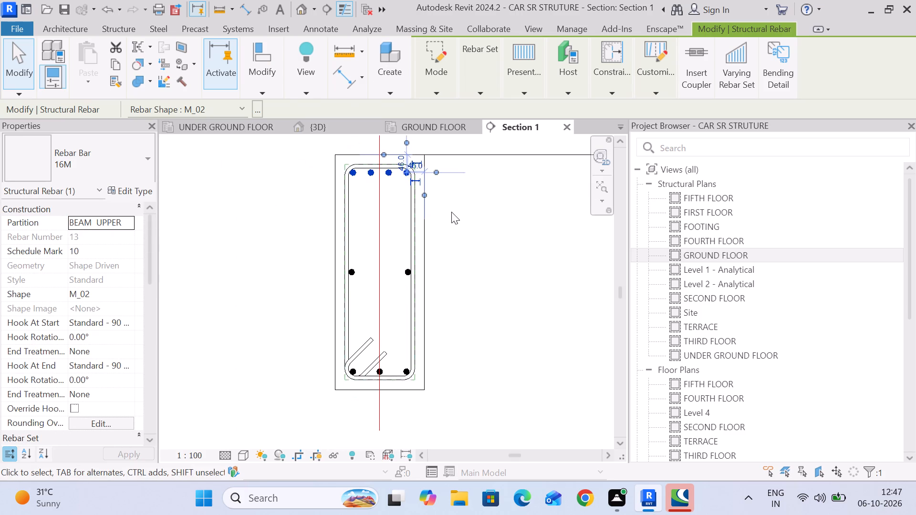
pyautogui.click(457, 257)
# Assign the mid-height 16M bar set to the BEAM MIDDLE ROD partition.
pyautogui.scroll(7, 393, 286)
pyautogui.click(425, 260)
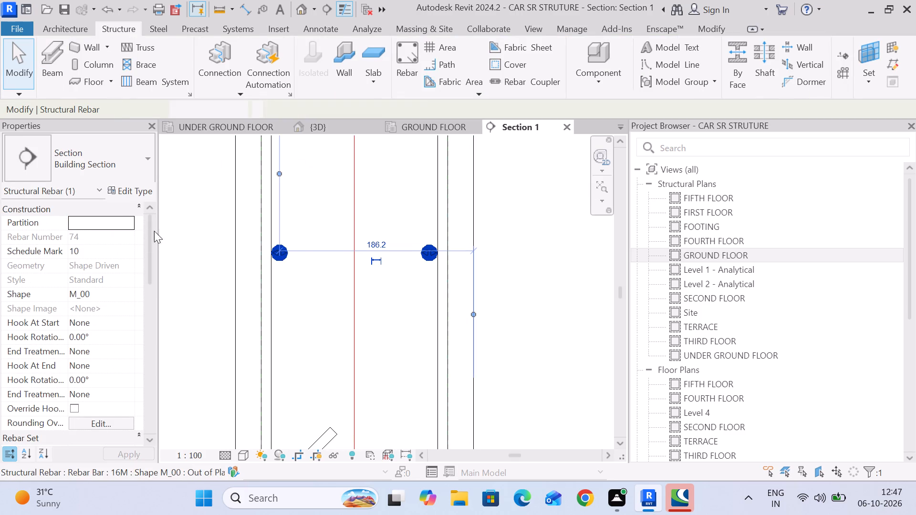
pyautogui.click(122, 226)
pyautogui.click(126, 223)
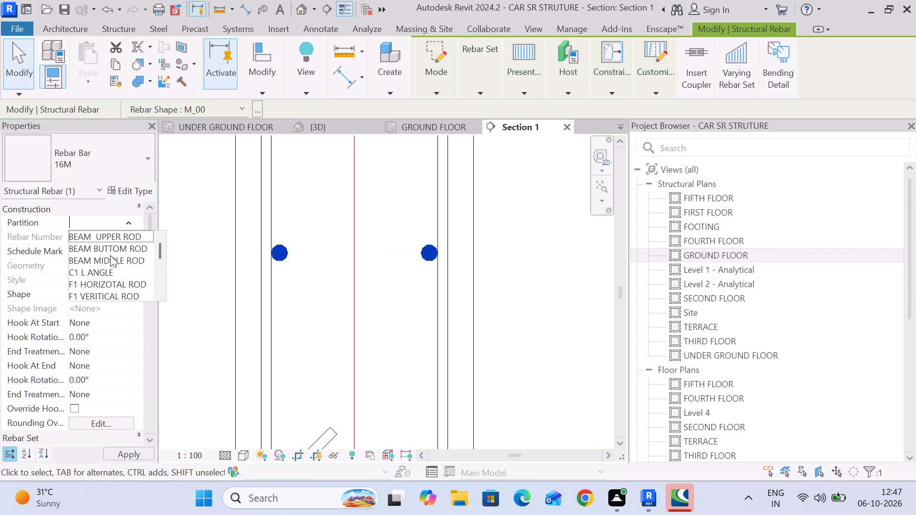
pyautogui.click(104, 259)
pyautogui.scroll(-2, 354, 264)
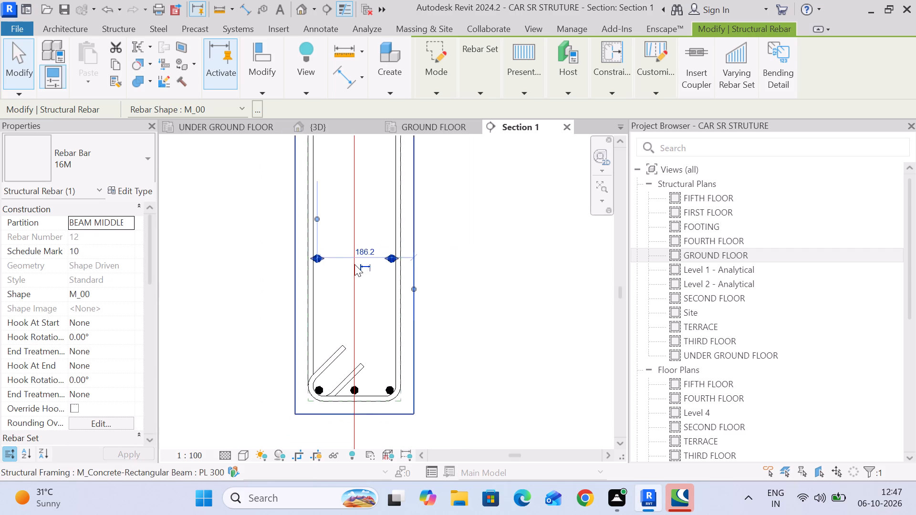
pyautogui.scroll(-4, 354, 264)
pyautogui.moveTo(354, 264); pyautogui.dragTo(369, 195, button='middle')
pyautogui.scroll(1, 366, 202)
pyautogui.moveTo(459, 304); pyautogui.dragTo(430, 237, button='middle')
pyautogui.click(494, 245)
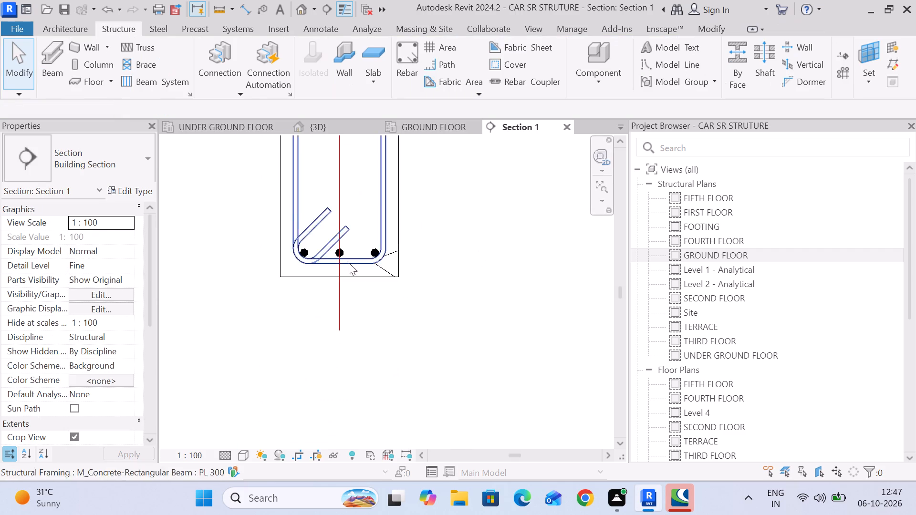
# Assign the bottom 16M bar set to the BEAM BUTTOM ROD partition.
pyautogui.scroll(6, 349, 260)
pyautogui.click(403, 246)
pyautogui.click(122, 225)
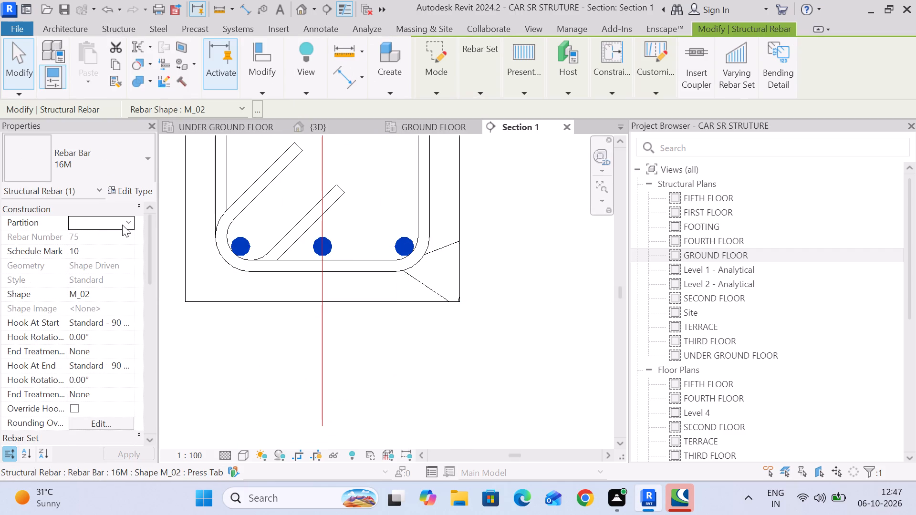
pyautogui.click(127, 225)
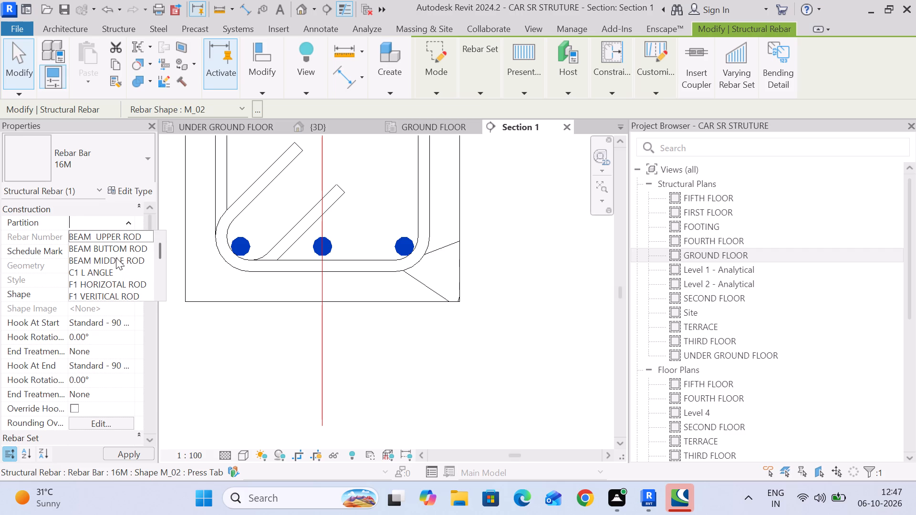
pyautogui.click(115, 247)
pyautogui.scroll(-5, 470, 273)
pyautogui.moveTo(467, 273); pyautogui.dragTo(412, 364, button='middle')
pyautogui.click(464, 279)
# Assign the 10M stirrup to the REBAR BEAM partition.
pyautogui.click(386, 274)
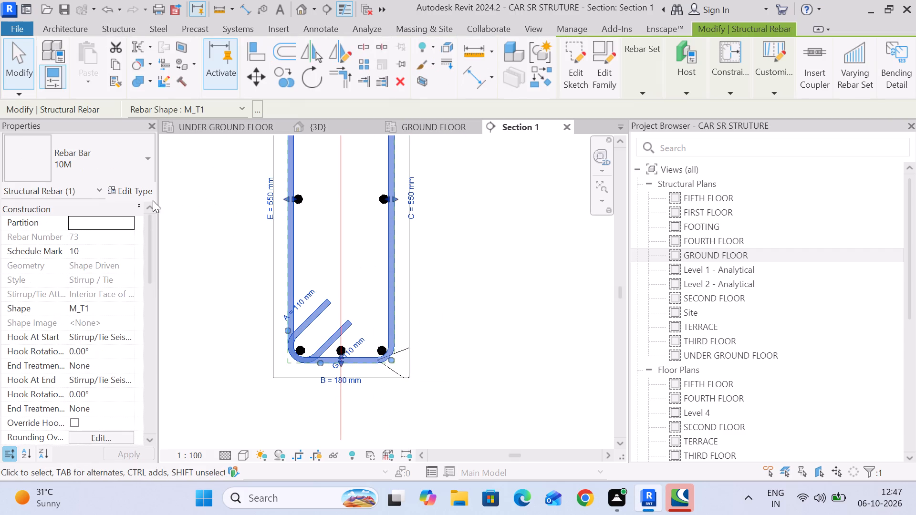
pyautogui.click(134, 225)
pyautogui.click(129, 225)
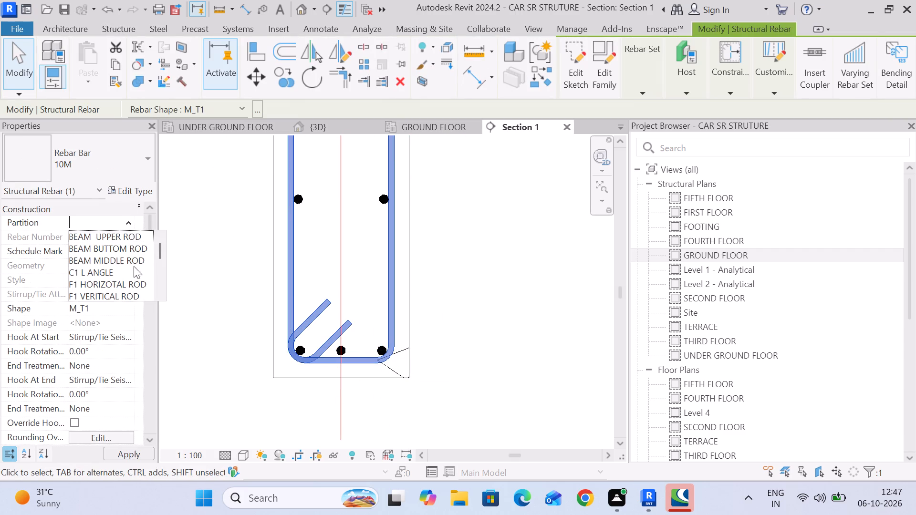
pyautogui.scroll(-6, 137, 266)
pyautogui.click(90, 256)
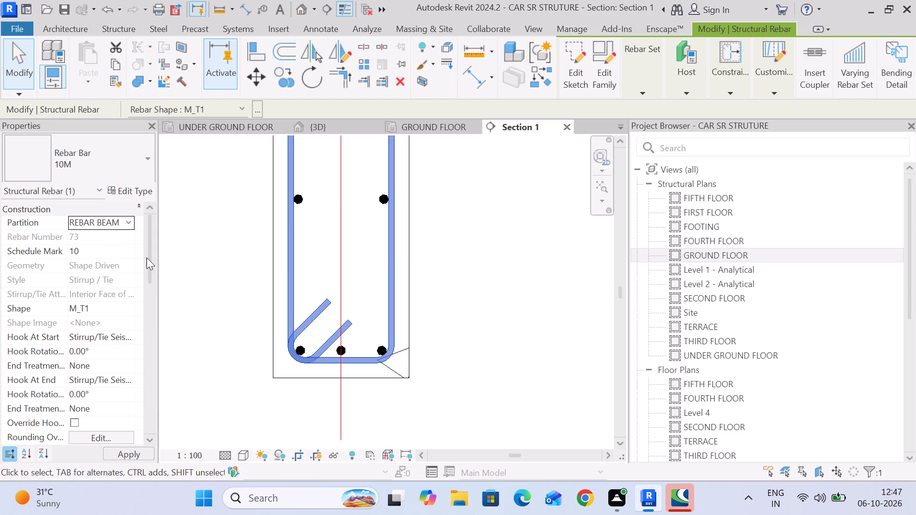
pyautogui.click(506, 252)
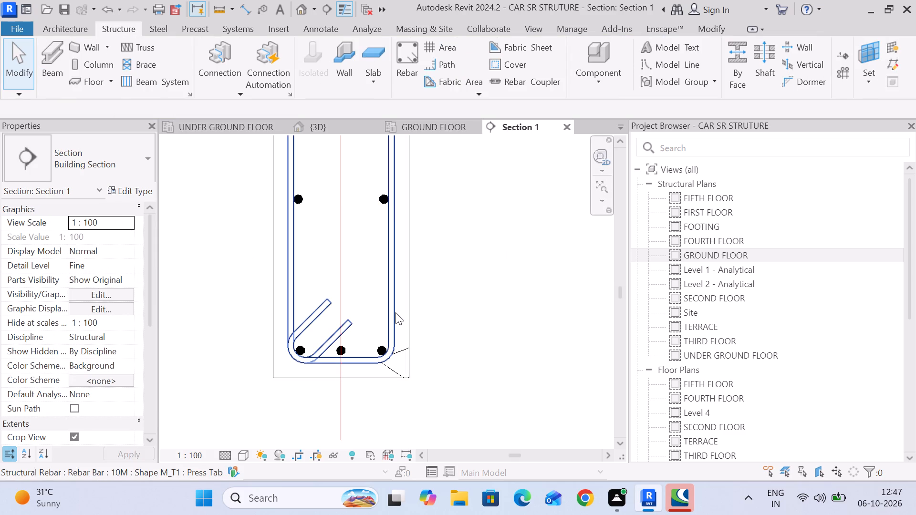
# In the UNDER GROUND FLOOR plan, extend the bottom 16M bar set from grid b along the grid x beam into the perpendicular beam beyond grid c.
pyautogui.scroll(6, 382, 347)
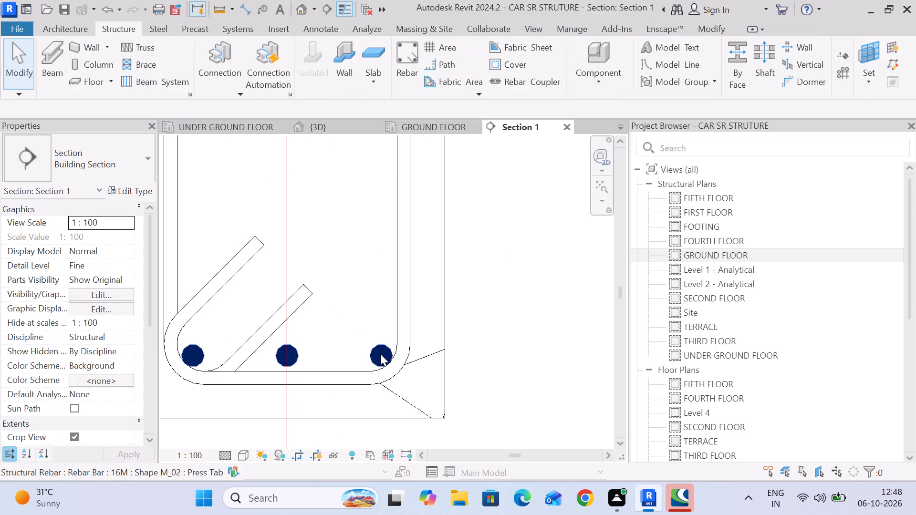
pyautogui.click(380, 354)
pyautogui.scroll(-4, 390, 350)
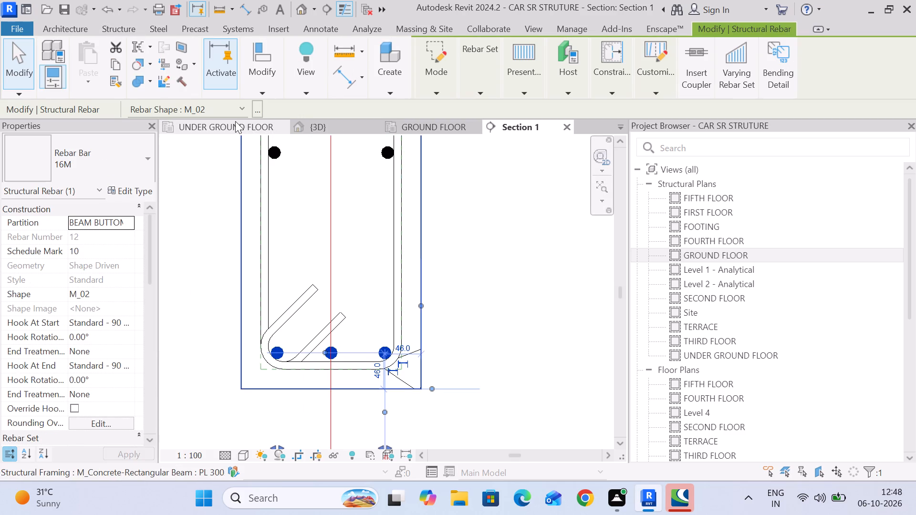
pyautogui.click(235, 121)
pyautogui.scroll(11, 356, 269)
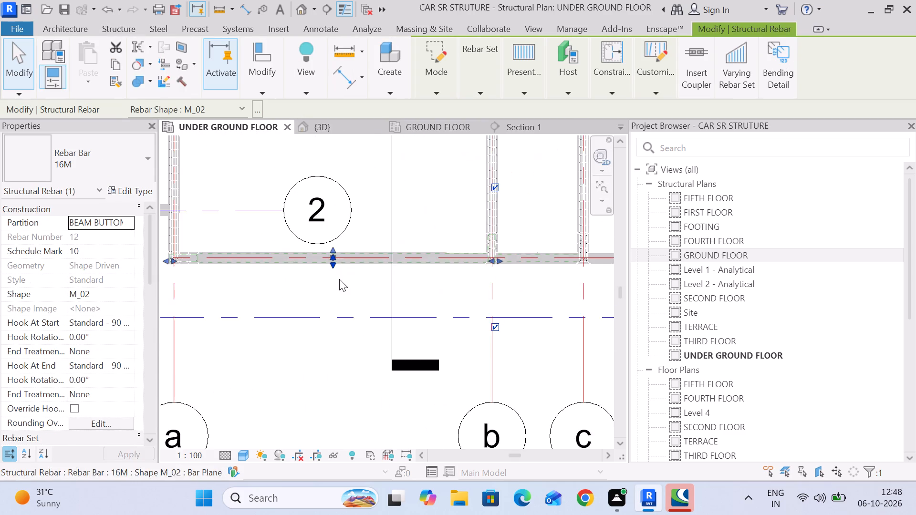
pyautogui.moveTo(450, 279); pyautogui.dragTo(394, 237, button='middle')
pyautogui.moveTo(468, 243); pyautogui.dragTo(298, 286, button='middle')
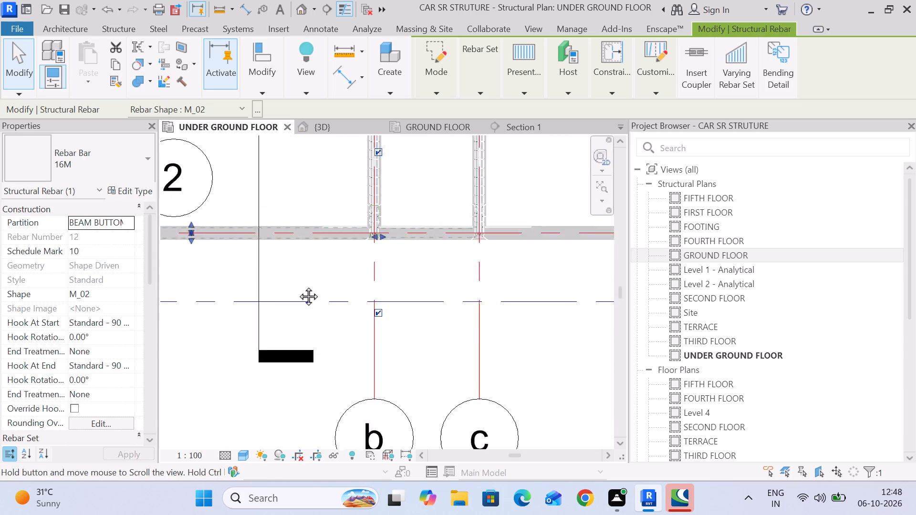
pyautogui.moveTo(298, 286); pyautogui.dragTo(239, 300, button='middle')
pyautogui.scroll(-4, 242, 300)
pyautogui.scroll(3, 242, 300)
pyautogui.moveTo(235, 278); pyautogui.dragTo(290, 279)
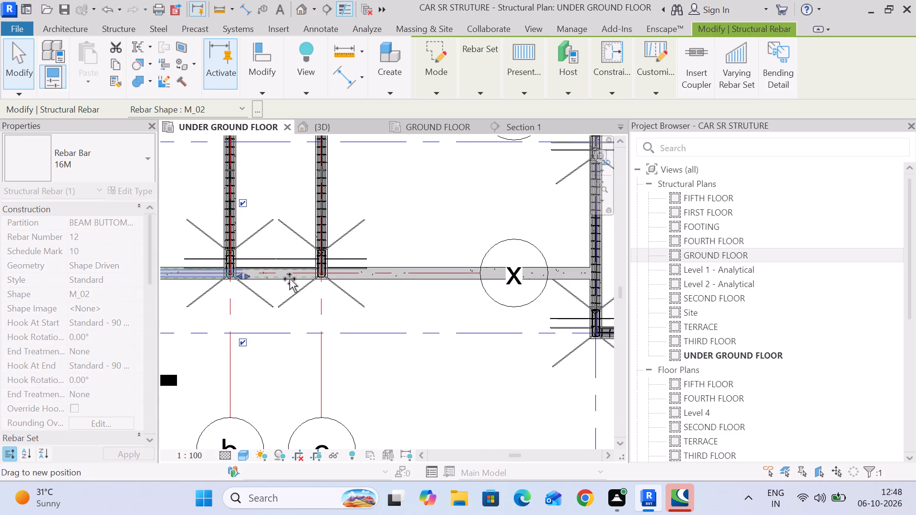
pyautogui.moveTo(290, 279); pyautogui.dragTo(459, 279)
pyautogui.moveTo(463, 304); pyautogui.dragTo(301, 308, button='middle')
pyautogui.scroll(7, 302, 282)
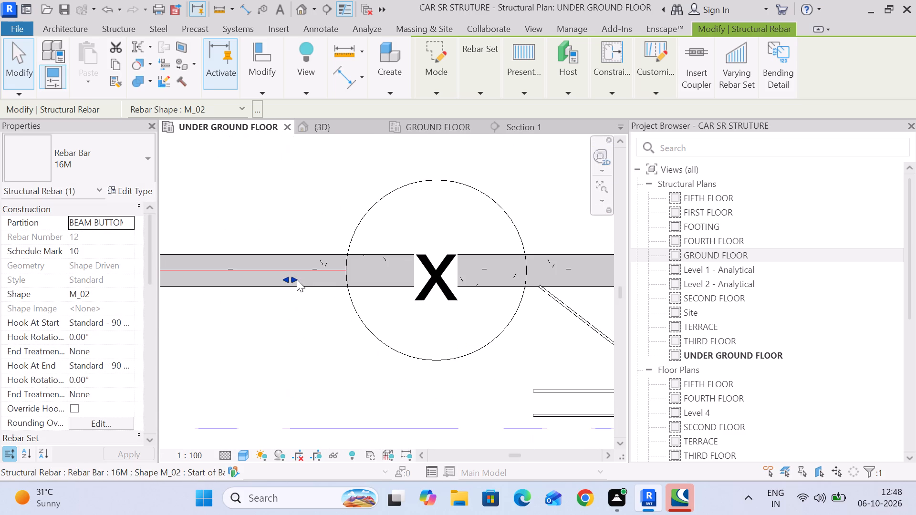
pyautogui.moveTo(293, 278); pyautogui.dragTo(547, 278)
pyautogui.moveTo(551, 325); pyautogui.dragTo(324, 325, button='middle')
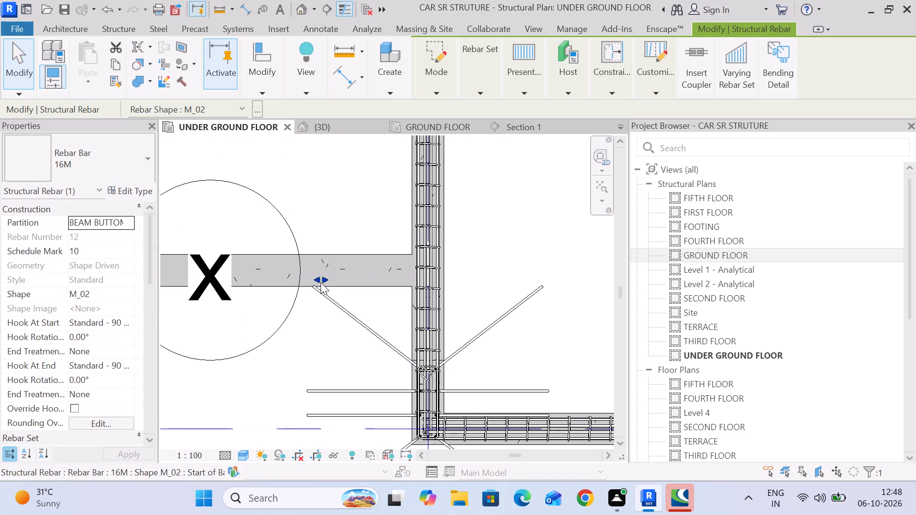
pyautogui.moveTo(321, 281); pyautogui.dragTo(436, 283)
# Pull the grid a end of the bottom 16M bar set slightly inward within the column at grids a and x.
pyautogui.scroll(-13, 435, 285)
pyautogui.moveTo(248, 312); pyautogui.dragTo(484, 312, button='middle')
pyautogui.scroll(9, 397, 287)
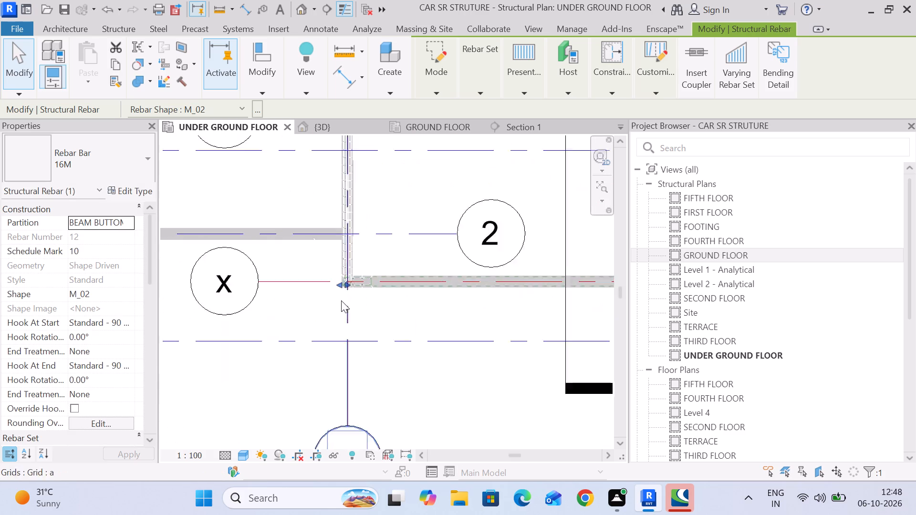
pyautogui.scroll(10, 341, 300)
pyautogui.moveTo(343, 232); pyautogui.dragTo(350, 232)
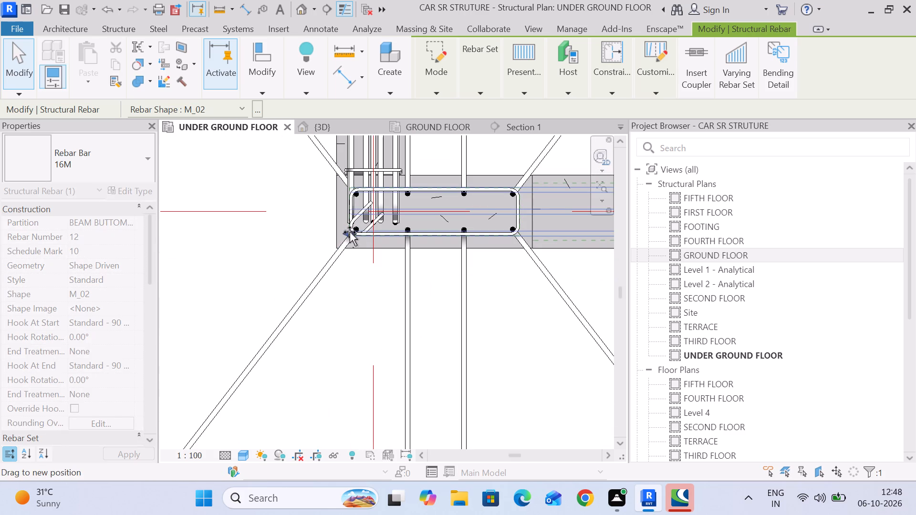
pyautogui.moveTo(350, 232); pyautogui.dragTo(359, 232)
pyautogui.scroll(-7, 359, 232)
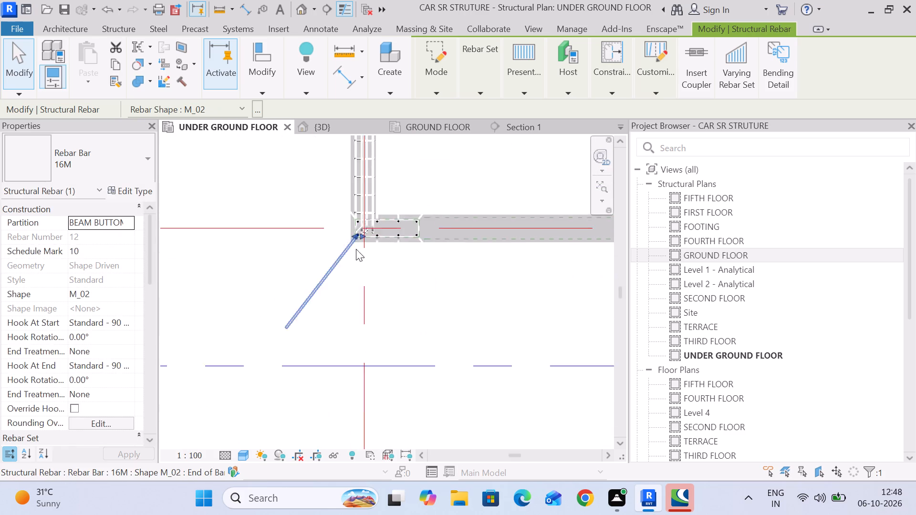
pyautogui.scroll(-10, 356, 249)
pyautogui.click(447, 365)
# Filter the elements around the grid x, y and 2 beams to Structural Rebar and show them unobscured in UNDER GROUND FLOOR, Analytical Model and {3D}.
pyautogui.scroll(-6, 448, 341)
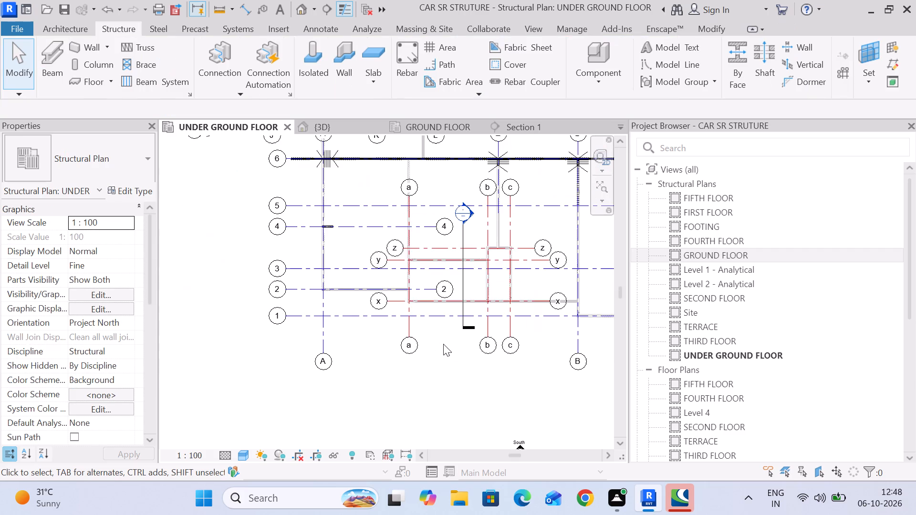
pyautogui.moveTo(205, 245); pyautogui.dragTo(596, 353)
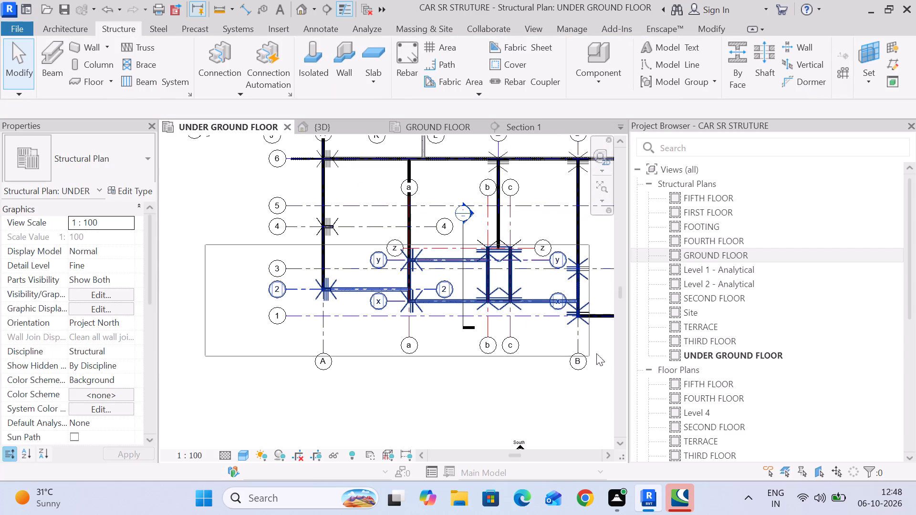
pyautogui.moveTo(596, 353); pyautogui.dragTo(608, 347)
pyautogui.click(593, 83)
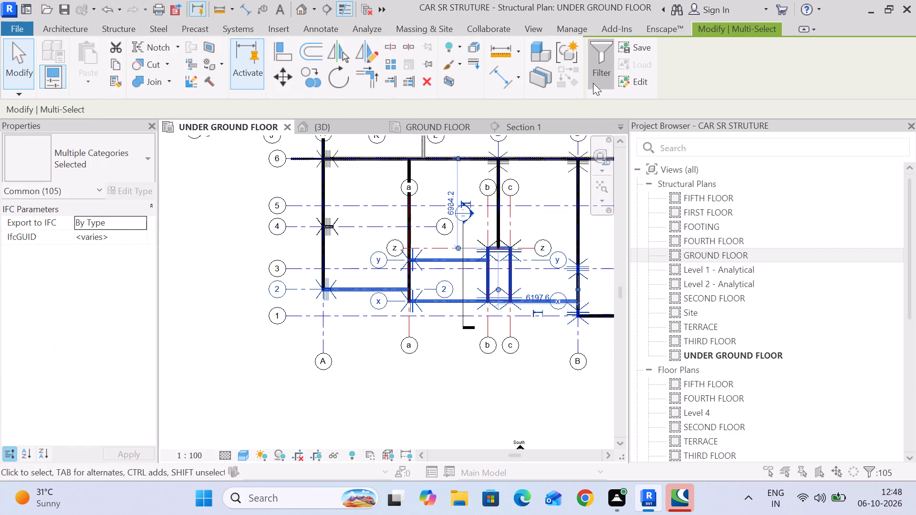
pyautogui.click(543, 176)
pyautogui.click(327, 191)
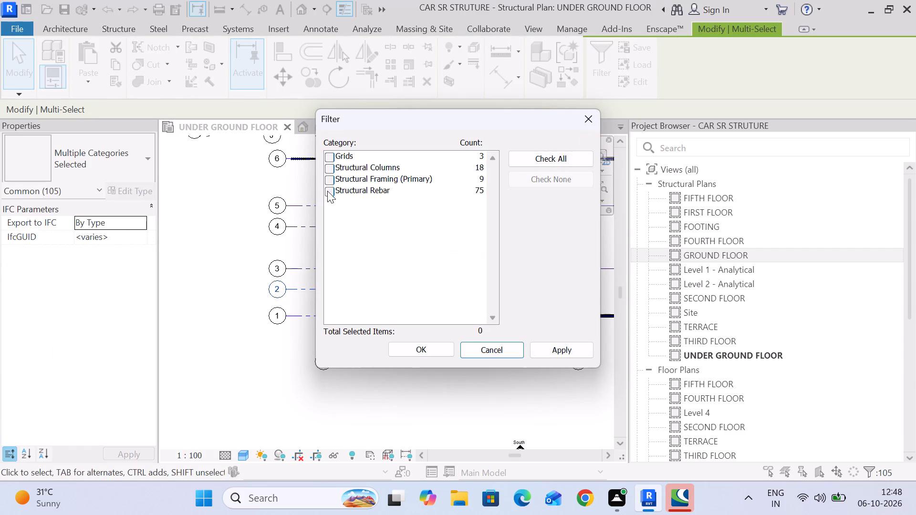
pyautogui.click(424, 347)
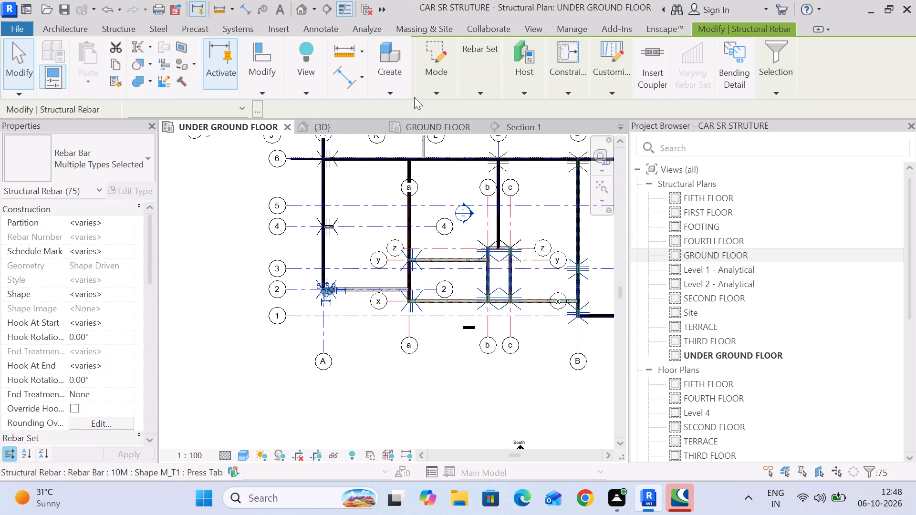
pyautogui.scroll(-5, 68, 371)
pyautogui.scroll(2, 105, 288)
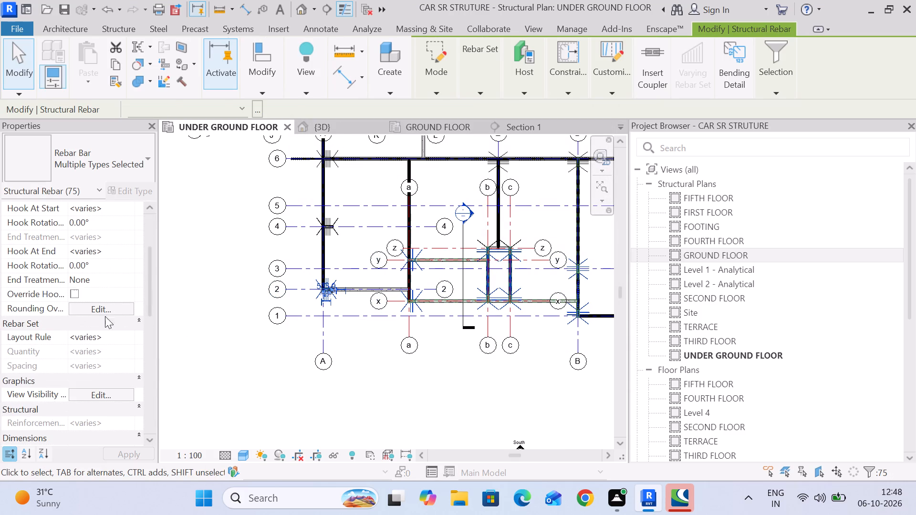
pyautogui.click(96, 392)
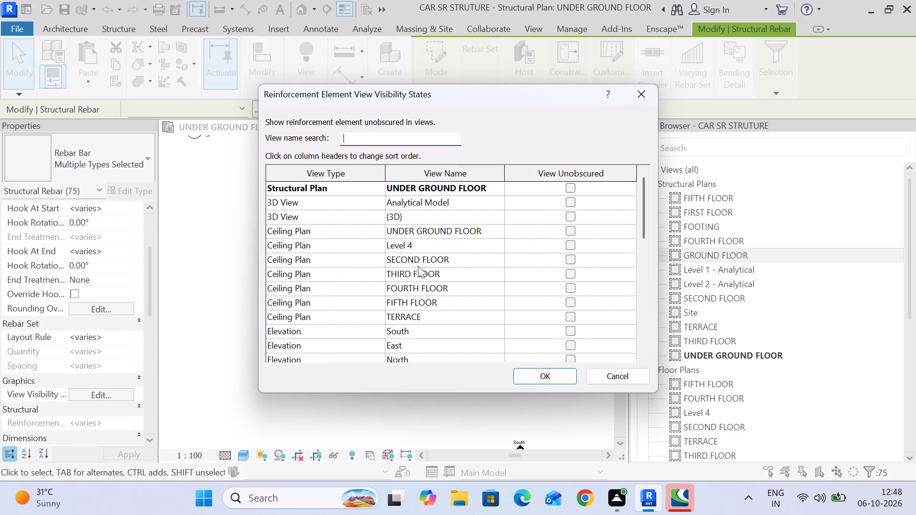
pyautogui.click(566, 185)
pyautogui.click(570, 202)
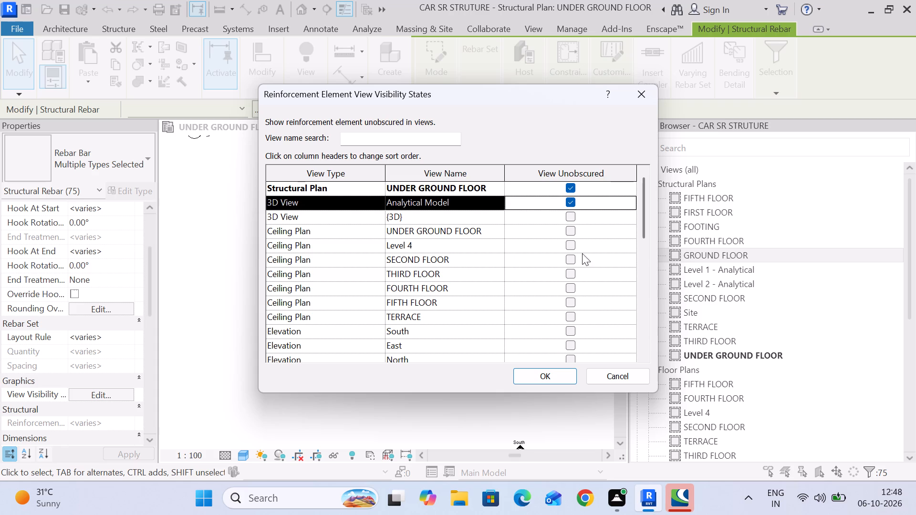
pyautogui.click(569, 215)
pyautogui.click(559, 374)
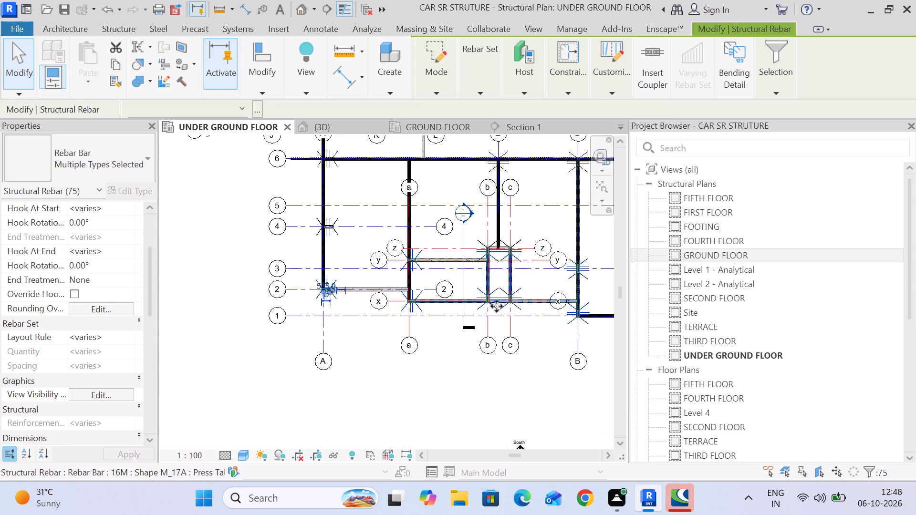
pyautogui.scroll(8, 501, 303)
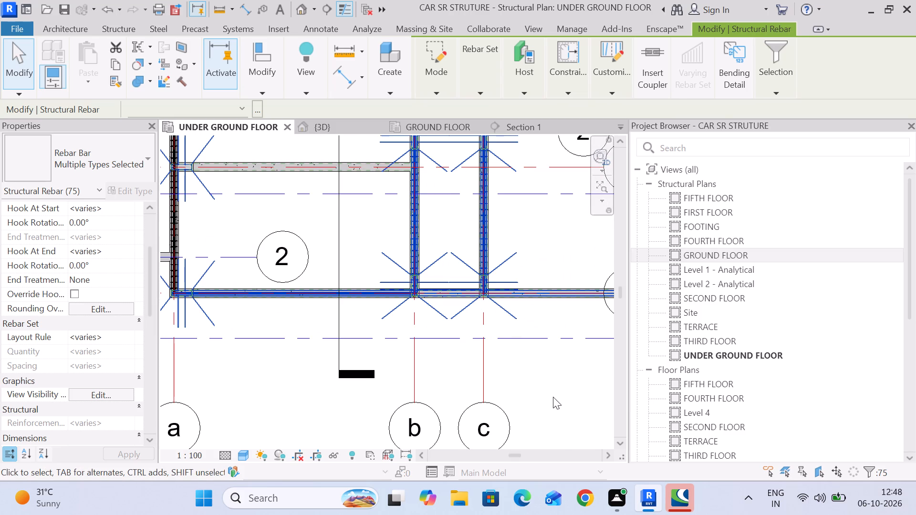
pyautogui.click(561, 393)
# Narrow the Project Browser to give the drawing area more width.
pyautogui.scroll(-3, 566, 378)
pyautogui.moveTo(566, 378); pyautogui.dragTo(480, 319, button='middle')
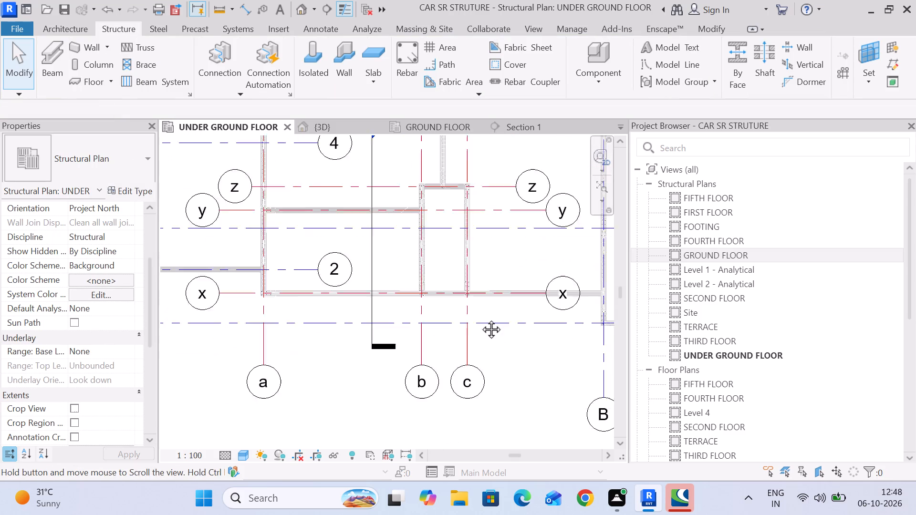
pyautogui.moveTo(480, 319); pyautogui.dragTo(477, 316, button='middle')
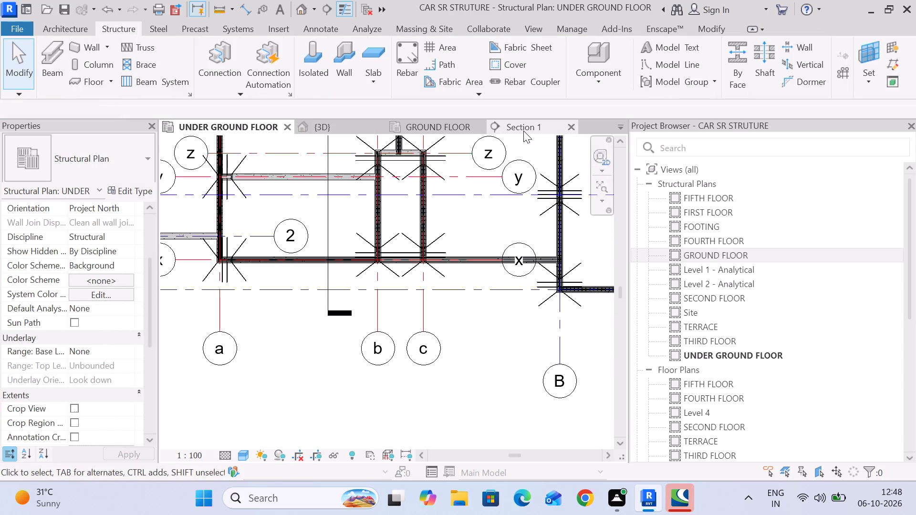
pyautogui.moveTo(630, 239); pyautogui.dragTo(765, 216)
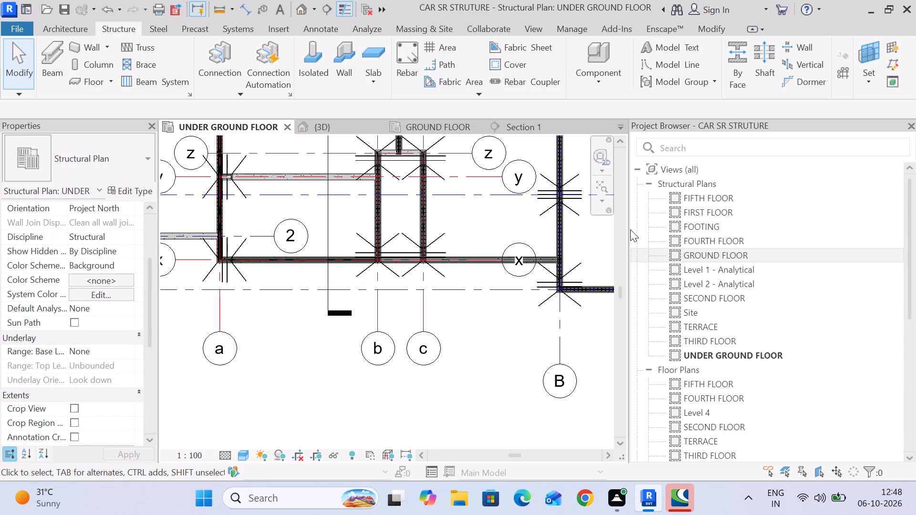
pyautogui.moveTo(628, 231); pyautogui.dragTo(740, 231)
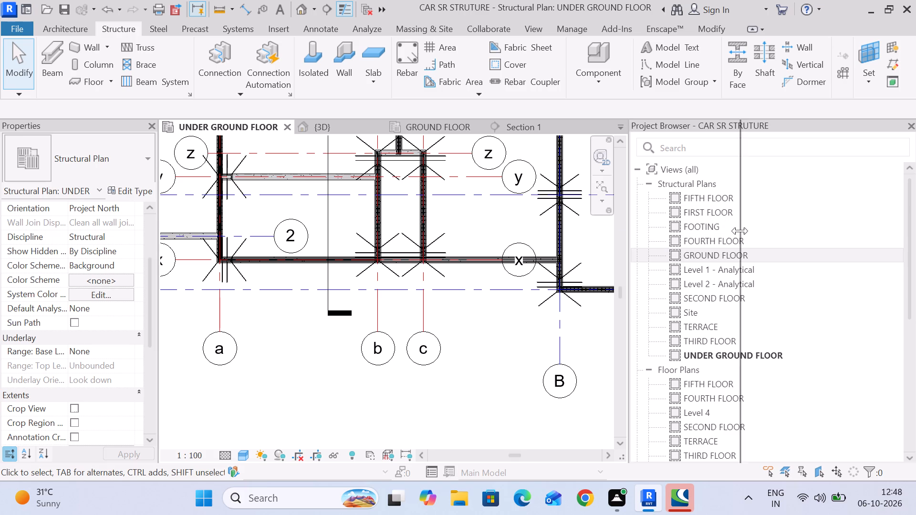
pyautogui.moveTo(740, 231); pyautogui.dragTo(756, 231)
# Pick the two-bar mid-height 16M set in Section 1 and extend it in the UNDER GROUND FLOOR plan from grid b into the perpendicular beam at grid B.
pyautogui.click(519, 131)
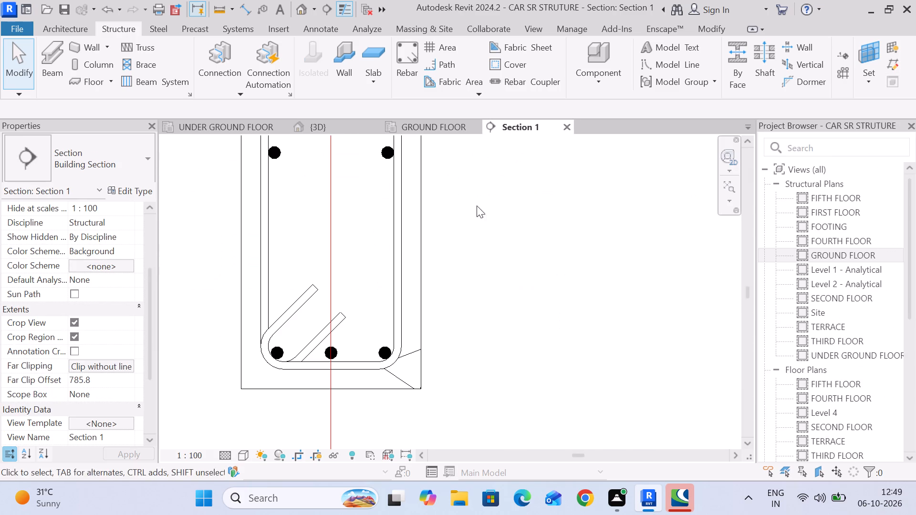
pyautogui.moveTo(490, 203); pyautogui.dragTo(523, 300, button='middle')
pyautogui.click(416, 248)
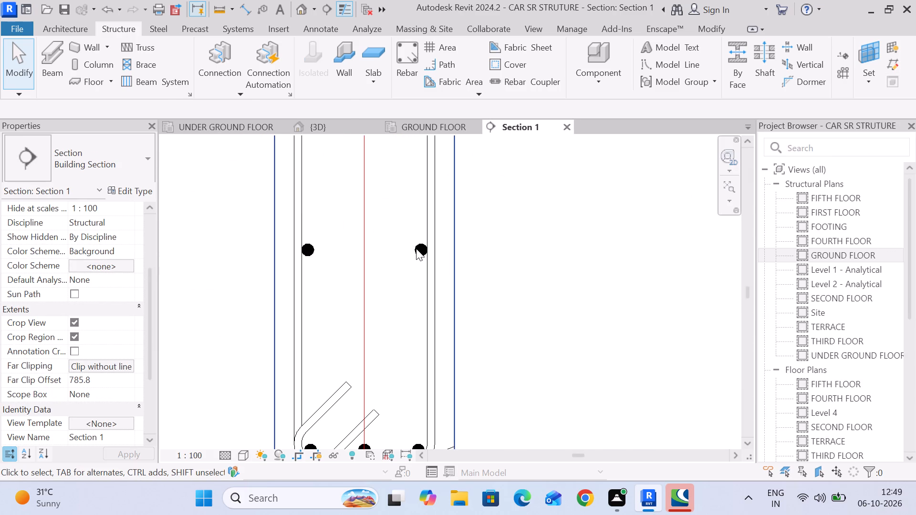
pyautogui.click(240, 126)
pyautogui.scroll(6, 441, 259)
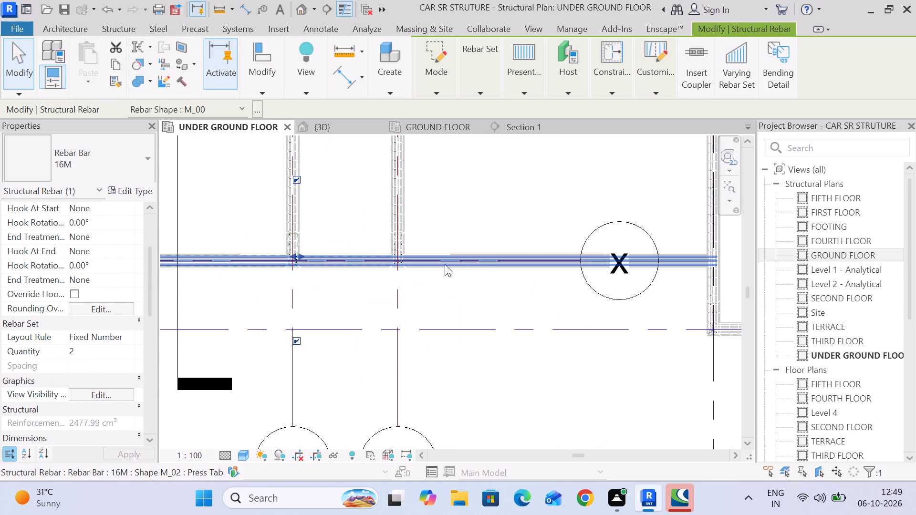
pyautogui.moveTo(297, 255); pyautogui.dragTo(343, 254)
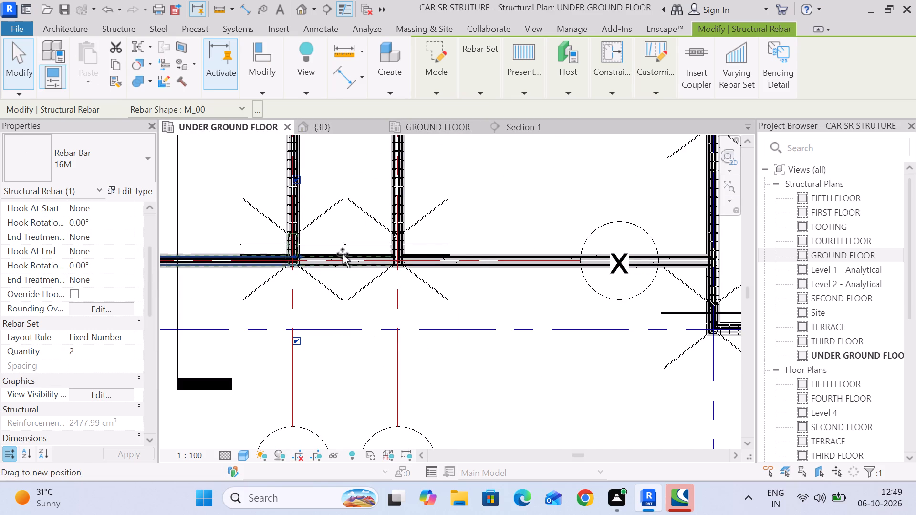
pyautogui.moveTo(343, 254); pyautogui.dragTo(474, 254)
pyautogui.moveTo(502, 287); pyautogui.dragTo(315, 299, button='middle')
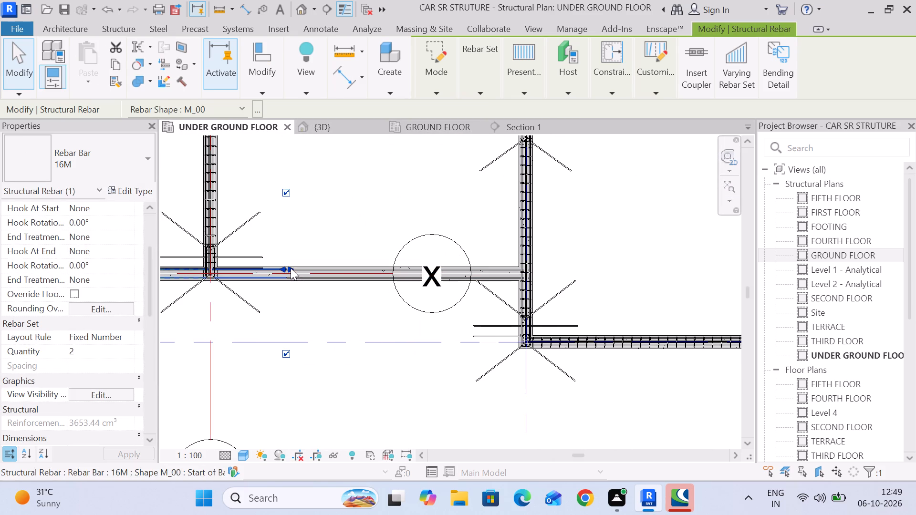
pyautogui.moveTo(291, 268); pyautogui.dragTo(506, 267)
pyautogui.scroll(13, 511, 267)
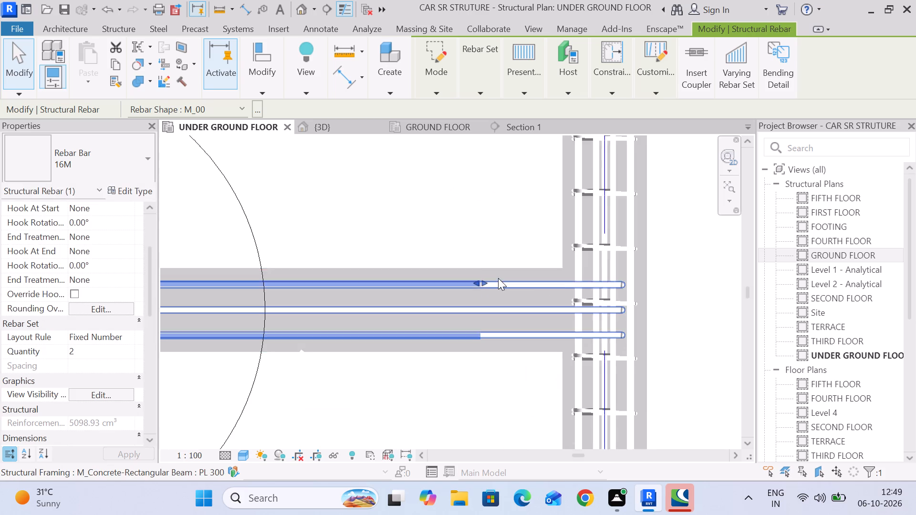
pyautogui.moveTo(483, 281); pyautogui.dragTo(620, 282)
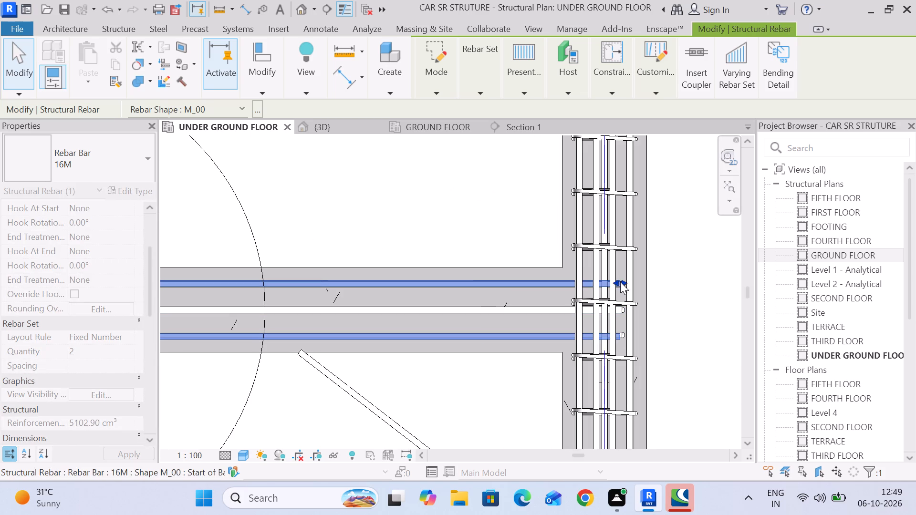
# Pull the grid a end of the mid-height 16M bar set slightly inward within the column.
pyautogui.scroll(-20, 619, 284)
pyautogui.scroll(-1, 619, 284)
pyautogui.scroll(4, 463, 281)
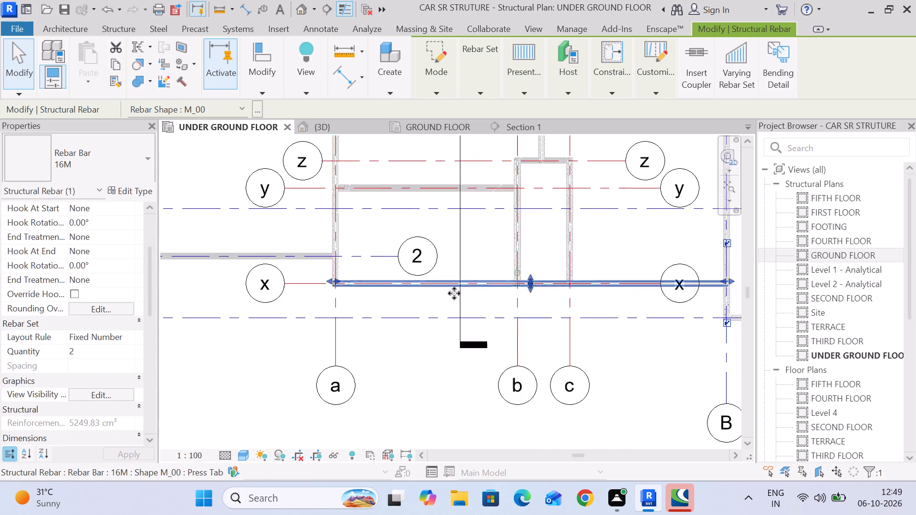
pyautogui.scroll(2, 454, 293)
pyautogui.scroll(6, 347, 294)
pyautogui.scroll(14, 250, 276)
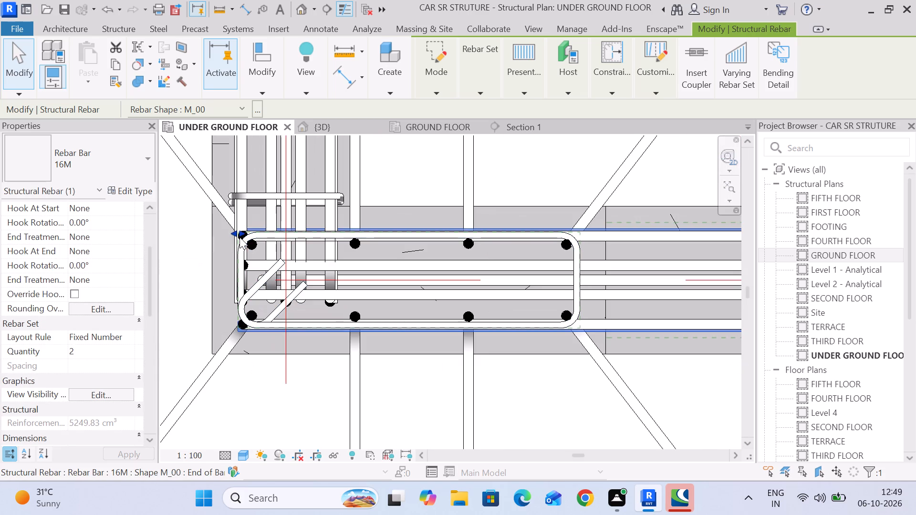
pyautogui.moveTo(239, 235); pyautogui.dragTo(265, 238)
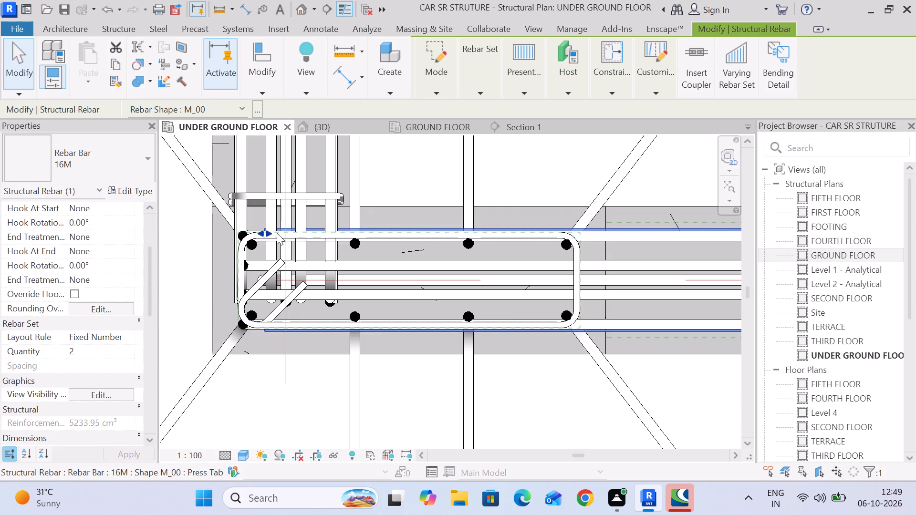
pyautogui.scroll(-10, 271, 235)
# Pick the four-bar top 16M set in Section 1 and pull its grid a end slightly inward in the UNDER GROUND FLOOR plan.
pyautogui.click(503, 125)
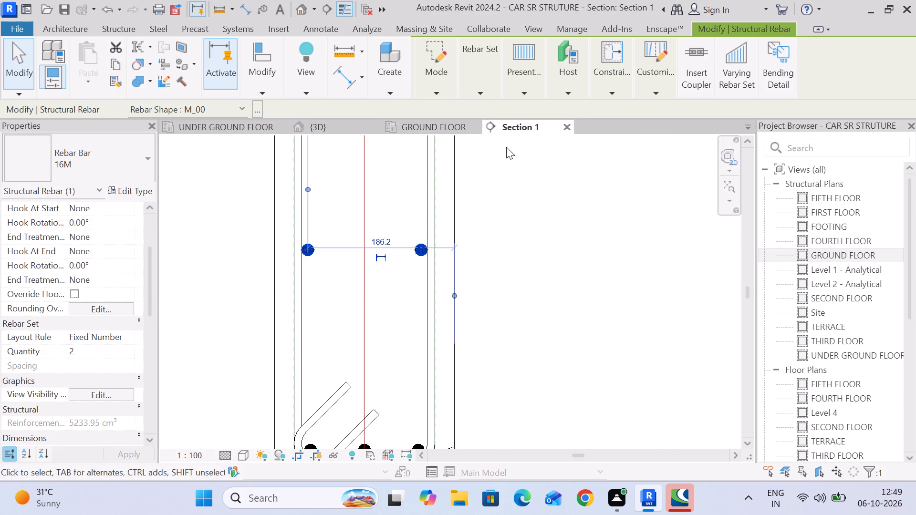
pyautogui.scroll(-6, 529, 254)
pyautogui.click(536, 201)
pyautogui.scroll(8, 456, 161)
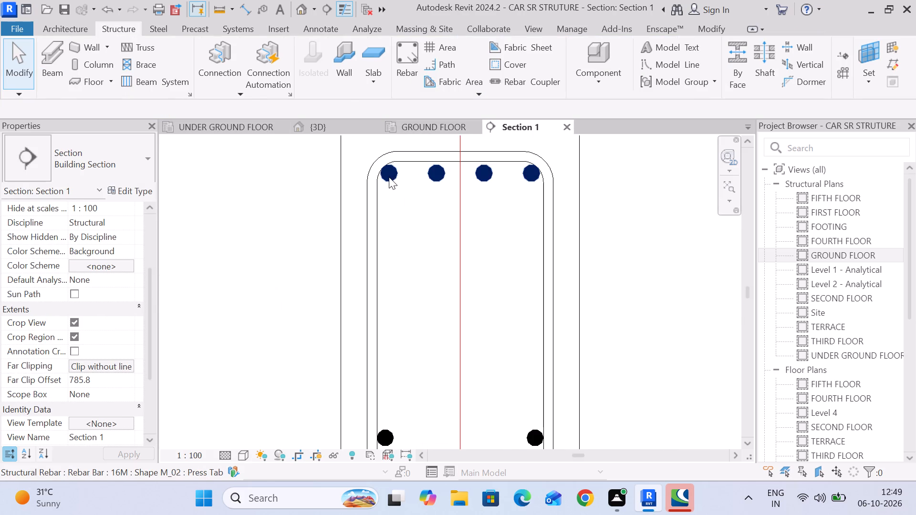
pyautogui.click(390, 175)
pyautogui.click(239, 124)
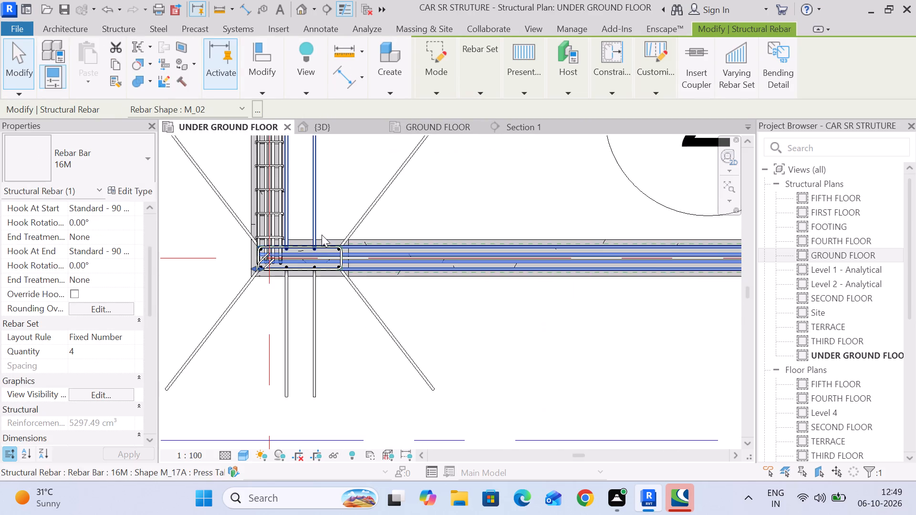
pyautogui.scroll(6, 276, 269)
pyautogui.scroll(6, 244, 246)
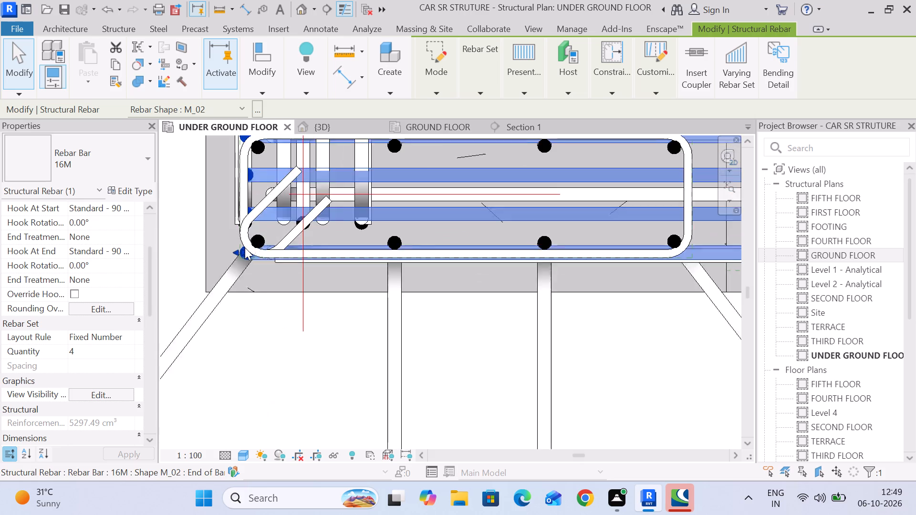
pyautogui.moveTo(246, 247); pyautogui.dragTo(267, 321, button='middle')
pyautogui.moveTo(267, 326); pyautogui.dragTo(297, 331)
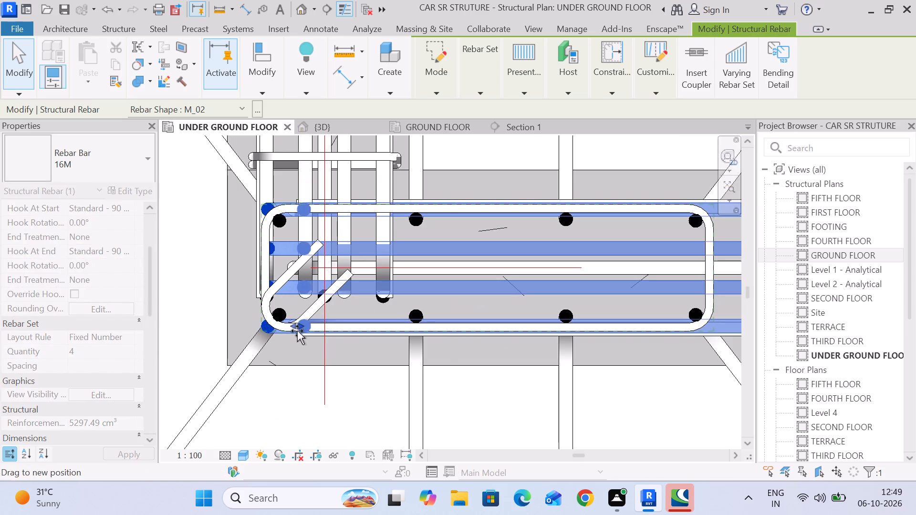
pyautogui.moveTo(297, 331); pyautogui.dragTo(295, 331)
# Extend the four-bar top 16M set in plan from grid b along grid x into the perpendicular beam at grid B.
pyautogui.scroll(-14, 297, 330)
pyautogui.moveTo(541, 362); pyautogui.dragTo(250, 286, button='middle')
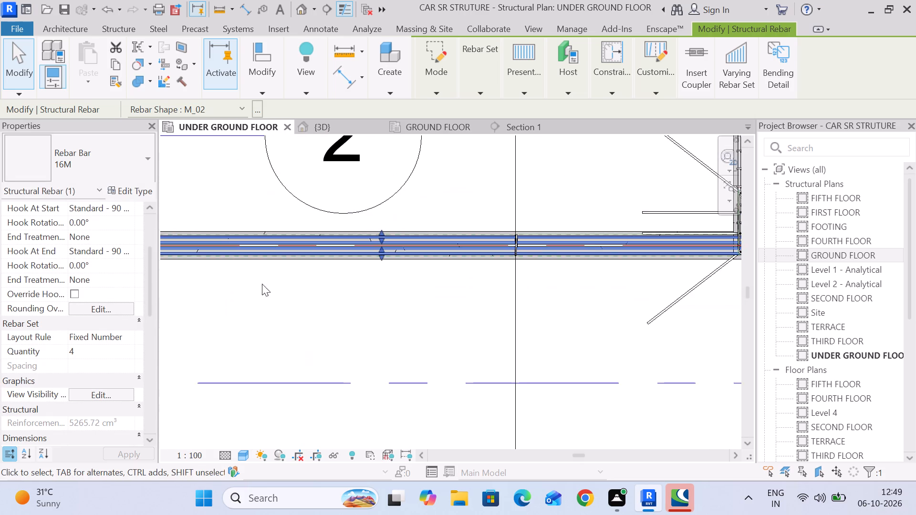
pyautogui.scroll(-5, 499, 297)
pyautogui.moveTo(555, 303); pyautogui.dragTo(270, 304, button='middle')
pyautogui.moveTo(427, 293); pyautogui.dragTo(351, 308, button='middle')
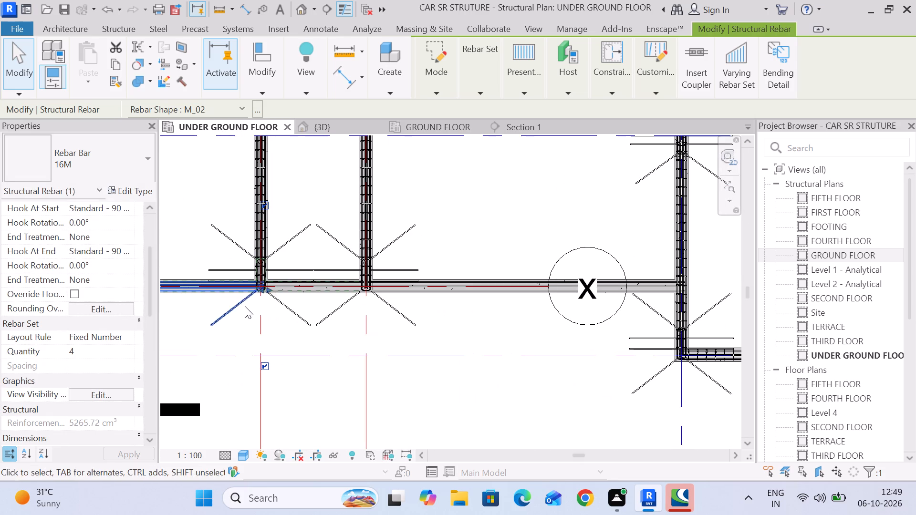
pyautogui.moveTo(266, 288); pyautogui.dragTo(464, 290)
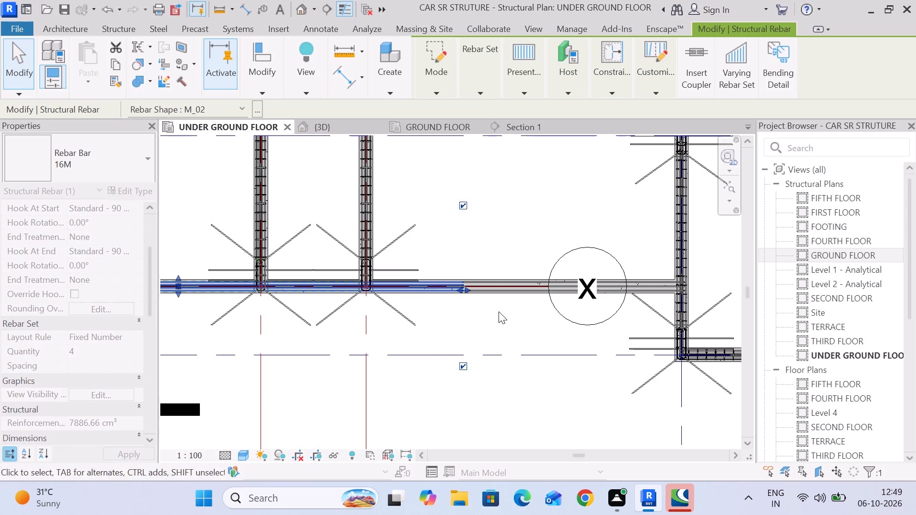
pyautogui.moveTo(499, 312); pyautogui.dragTo(304, 325, button='middle')
pyautogui.scroll(5, 288, 317)
pyautogui.moveTo(252, 293); pyautogui.dragTo(599, 293)
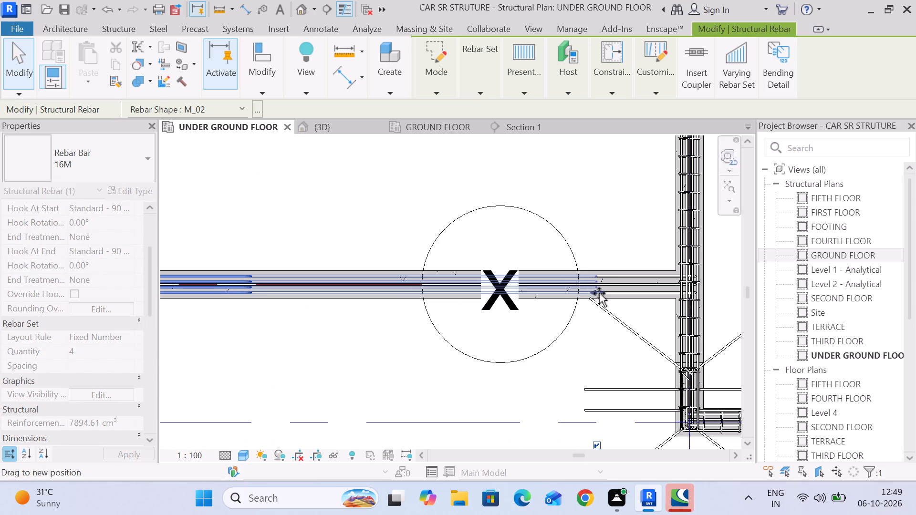
pyautogui.moveTo(599, 293); pyautogui.dragTo(601, 293)
pyautogui.scroll(4, 615, 300)
pyautogui.moveTo(615, 300); pyautogui.dragTo(304, 305, button='middle')
pyautogui.scroll(4, 302, 304)
pyautogui.moveTo(261, 281); pyautogui.dragTo(281, 281)
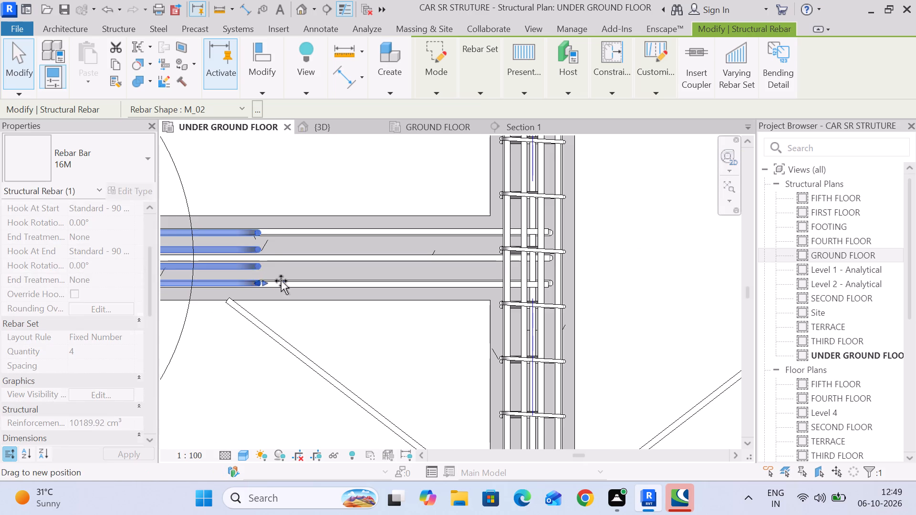
pyautogui.moveTo(281, 281); pyautogui.dragTo(552, 282)
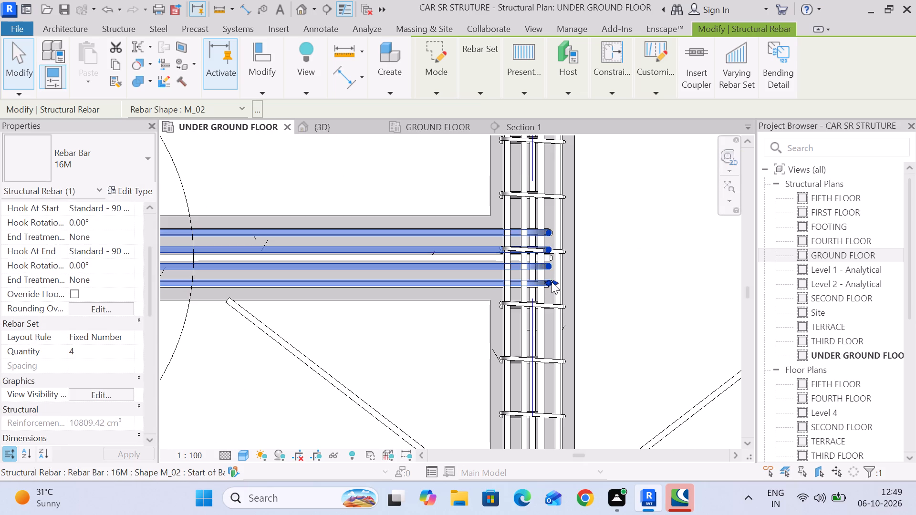
# Set the 10M stirrup in Section 1 to a Maximum Spacing layout with 150 mm spacing.
pyautogui.scroll(-20, 552, 282)
pyautogui.scroll(-2, 552, 282)
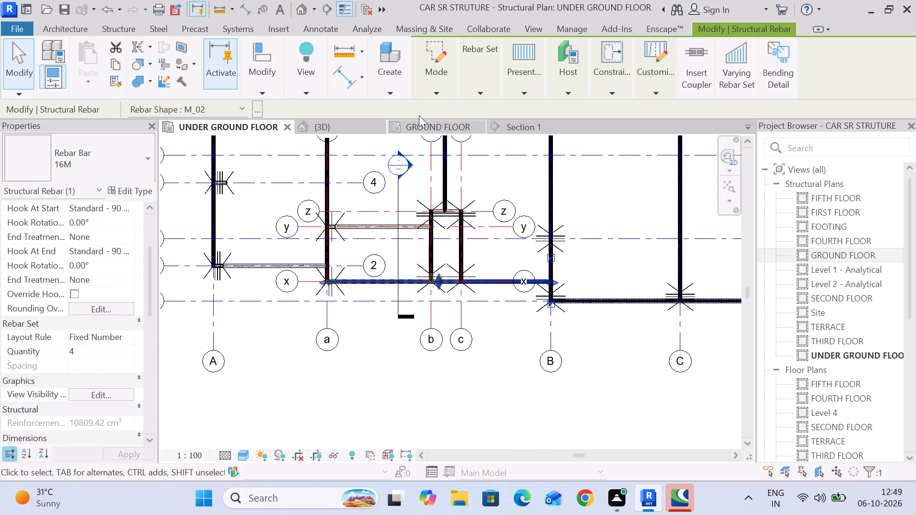
pyautogui.click(512, 121)
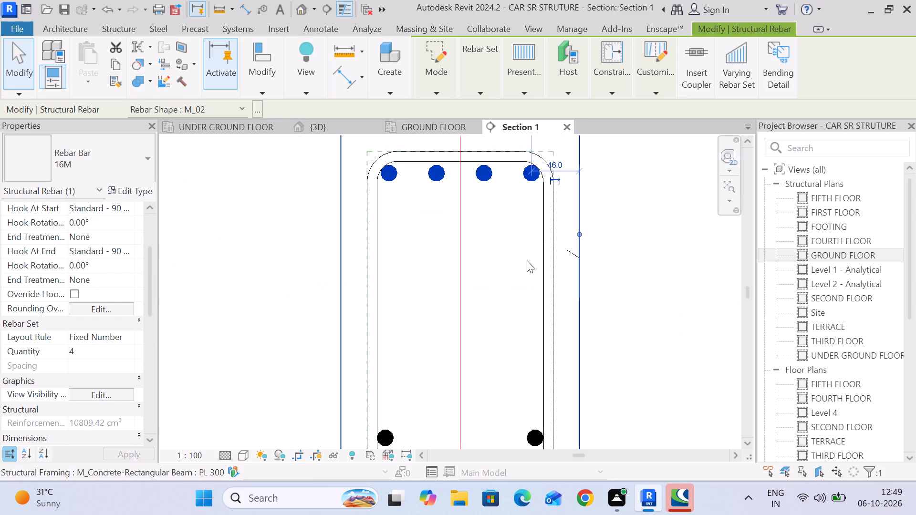
pyautogui.scroll(-6, 534, 275)
pyautogui.moveTo(600, 290); pyautogui.dragTo(557, 193, button='middle')
pyautogui.click(581, 198)
pyautogui.click(496, 200)
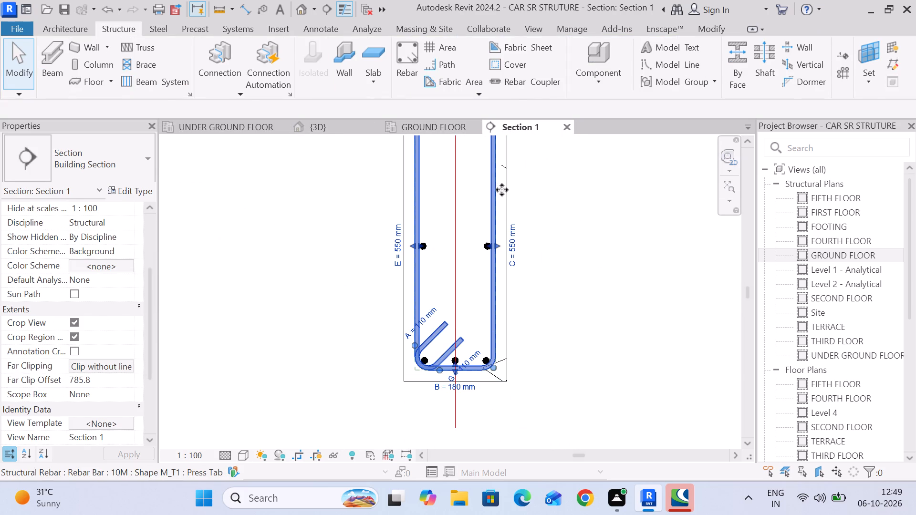
pyautogui.moveTo(641, 82); pyautogui.dragTo(643, 89)
pyautogui.moveTo(693, 101); pyautogui.dragTo(694, 106)
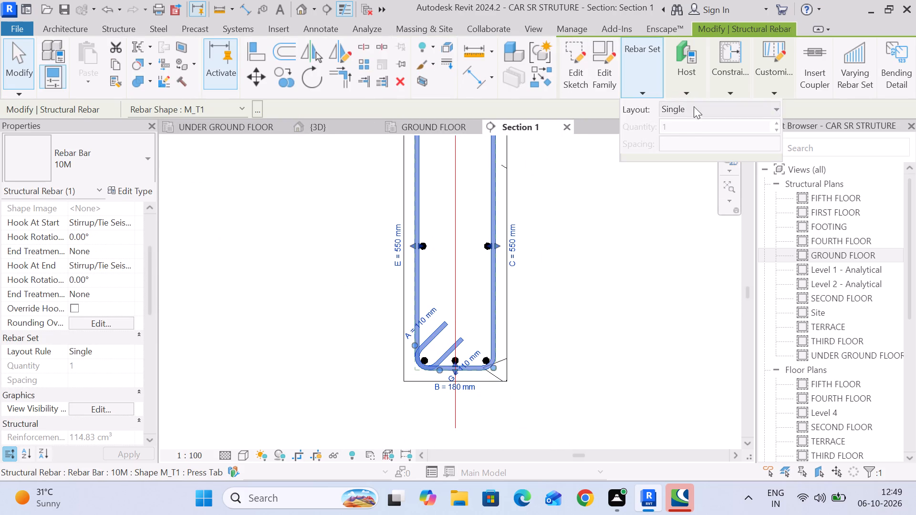
pyautogui.moveTo(694, 106); pyautogui.dragTo(694, 107)
pyautogui.click(699, 106)
pyautogui.click(701, 159)
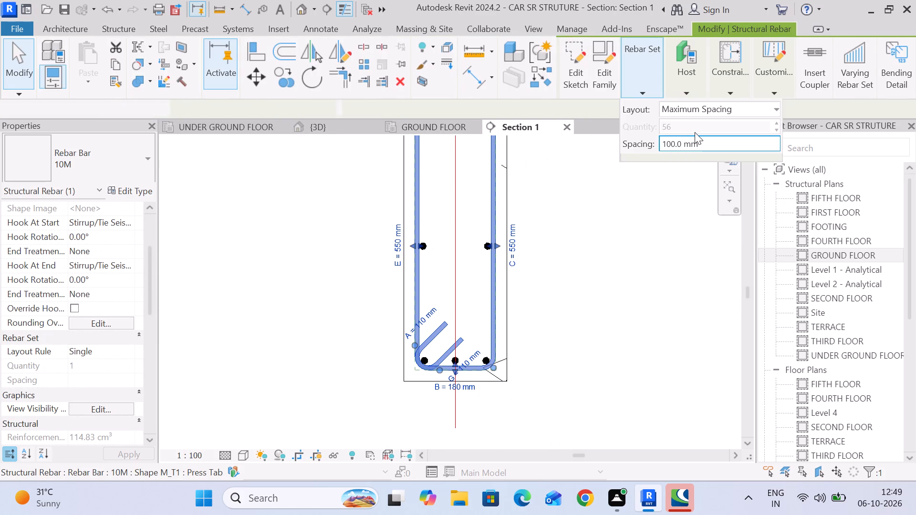
pyautogui.click(643, 89)
pyautogui.click(715, 154)
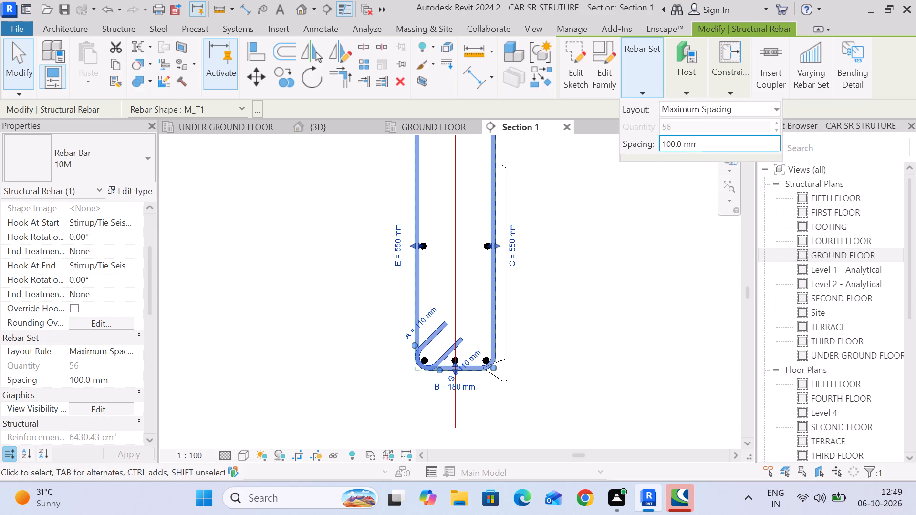
pyautogui.moveTo(712, 149); pyautogui.dragTo(658, 149)
pyautogui.write('15')
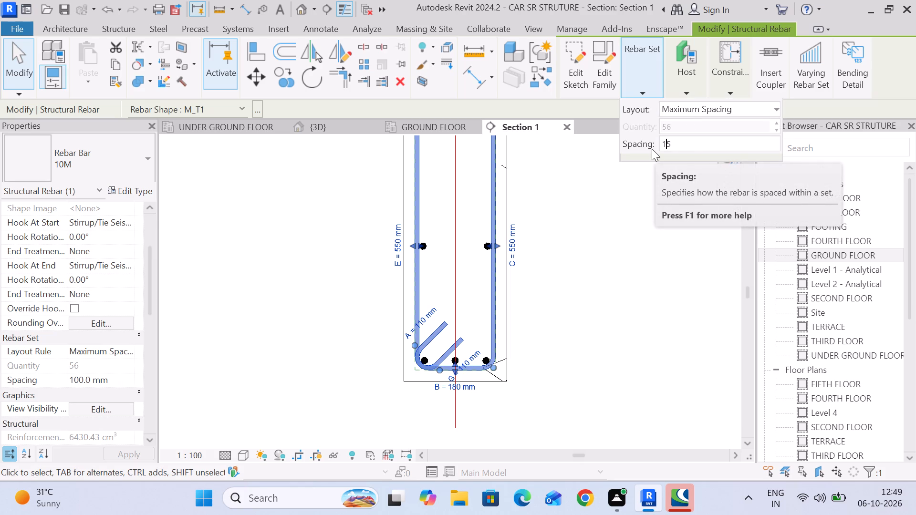
pyautogui.press('0')
pyautogui.press('Return')
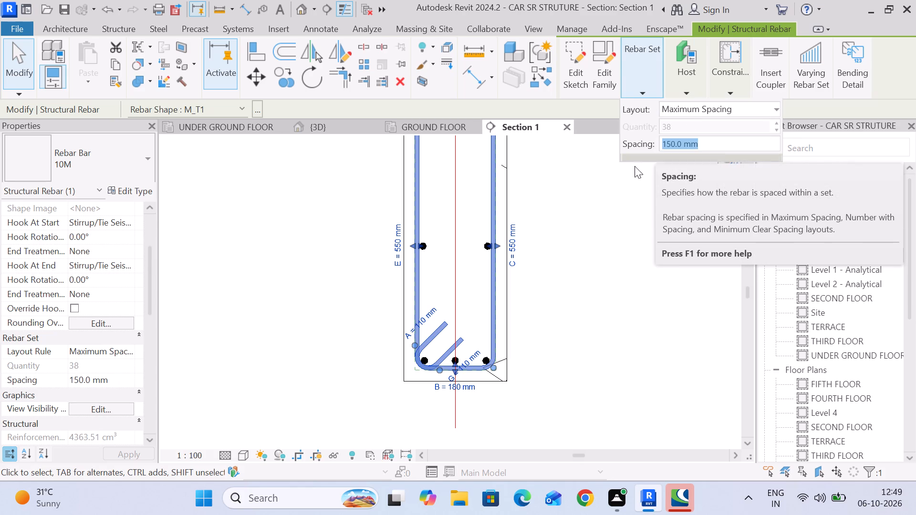
pyautogui.click(606, 263)
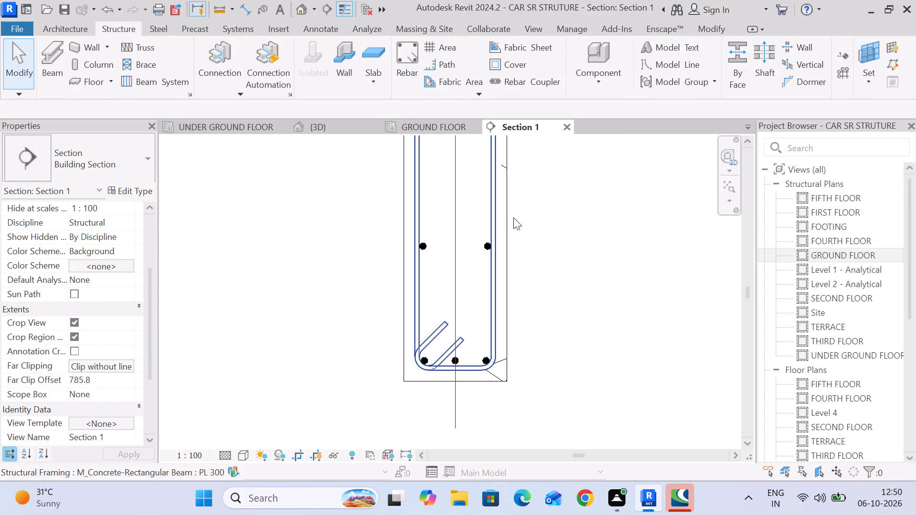
# Pick the 10M stirrup set in Section 1 and extend its grid a end into the column in the UNDER GROUND FLOOR plan.
pyautogui.click(498, 286)
pyautogui.click(234, 124)
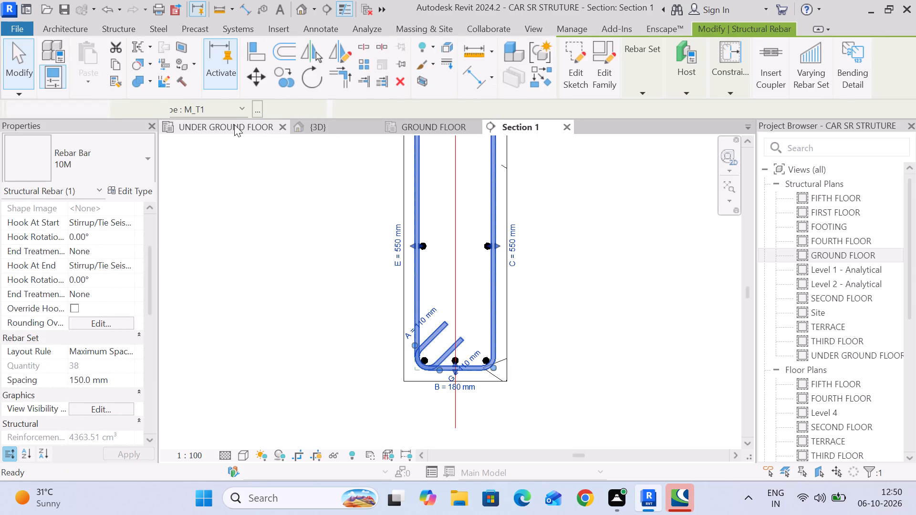
pyautogui.scroll(7, 334, 286)
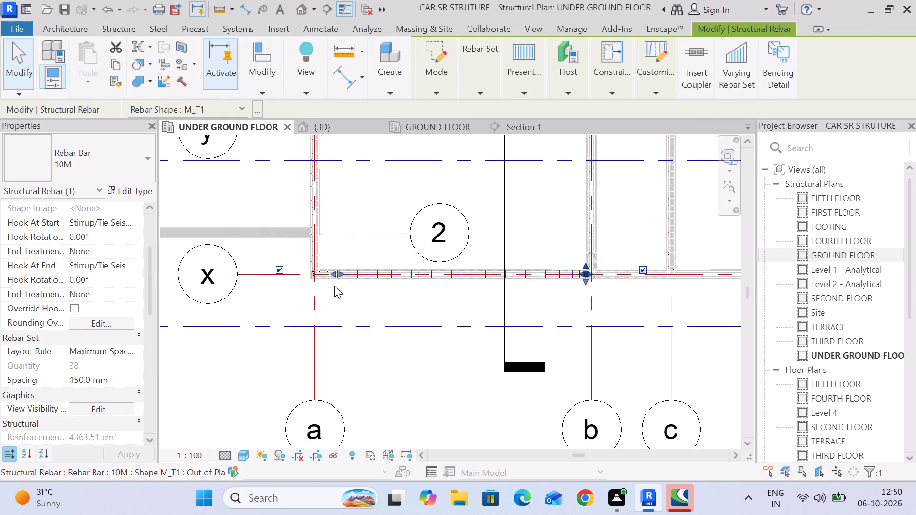
pyautogui.scroll(14, 334, 286)
pyautogui.scroll(-4, 426, 306)
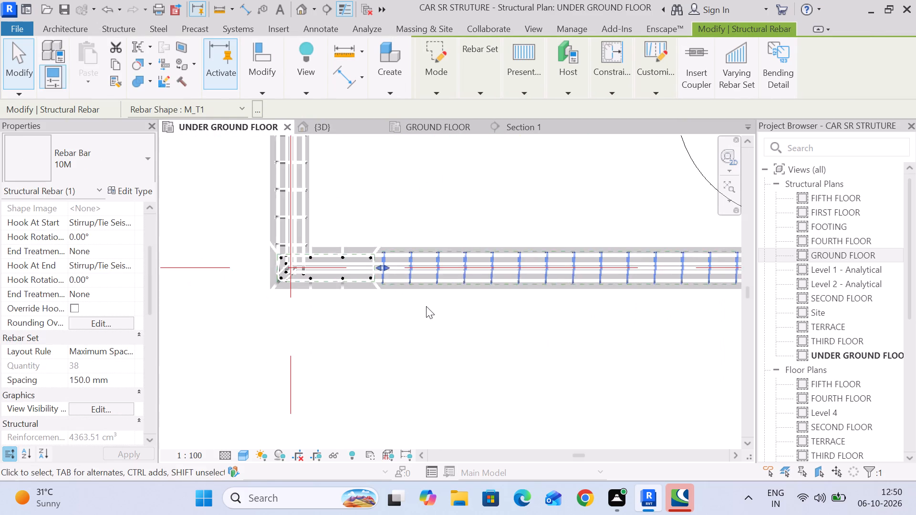
pyautogui.moveTo(425, 306); pyautogui.dragTo(313, 251, button='middle')
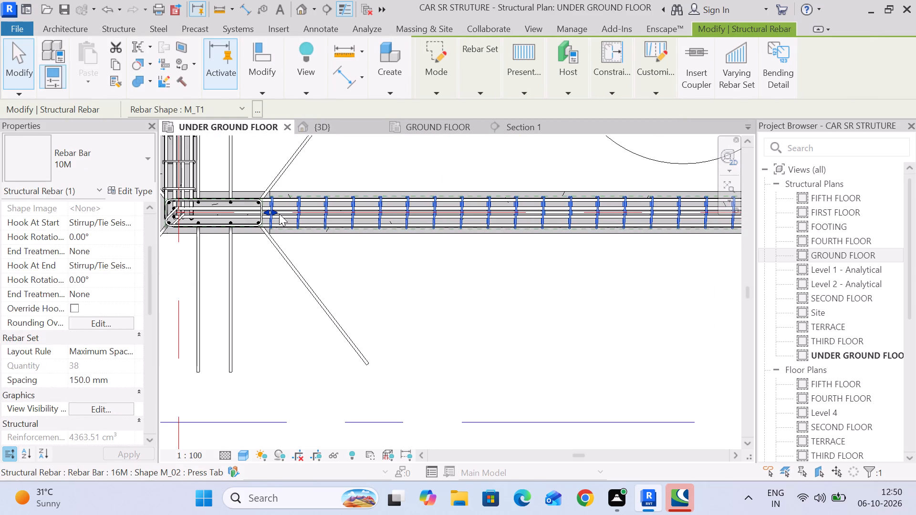
pyautogui.moveTo(271, 213); pyautogui.dragTo(260, 214)
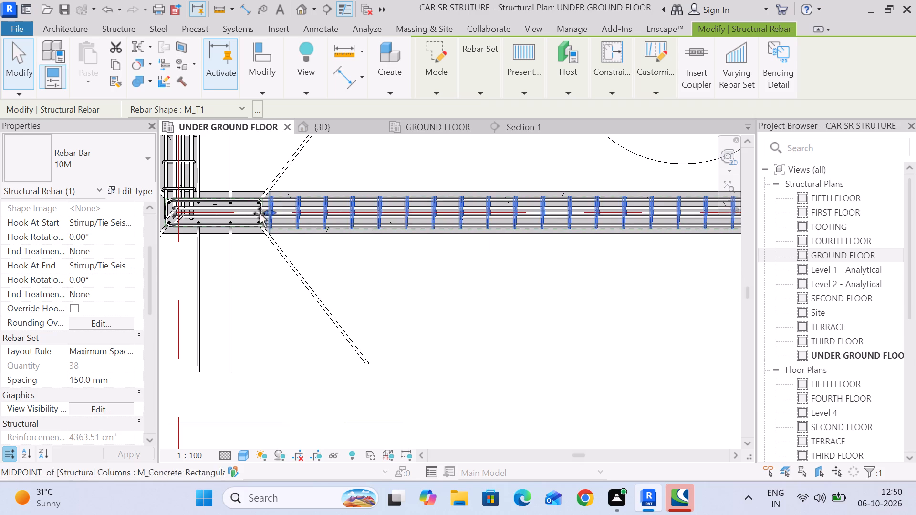
pyautogui.moveTo(260, 214); pyautogui.dragTo(185, 215)
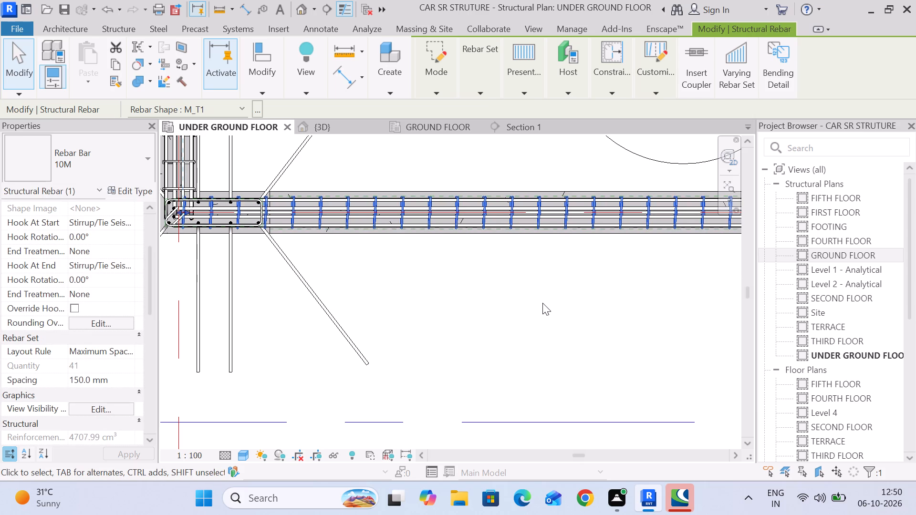
# Extend the other end of the 10M stirrup set along grid x past grids b and c to the beam face at grid B.
pyautogui.scroll(-4, 546, 303)
pyautogui.moveTo(547, 303); pyautogui.dragTo(282, 300, button='middle')
pyautogui.moveTo(588, 286); pyautogui.dragTo(370, 304, button='middle')
pyautogui.scroll(6, 453, 272)
pyautogui.moveTo(579, 303); pyautogui.dragTo(345, 309, button='middle')
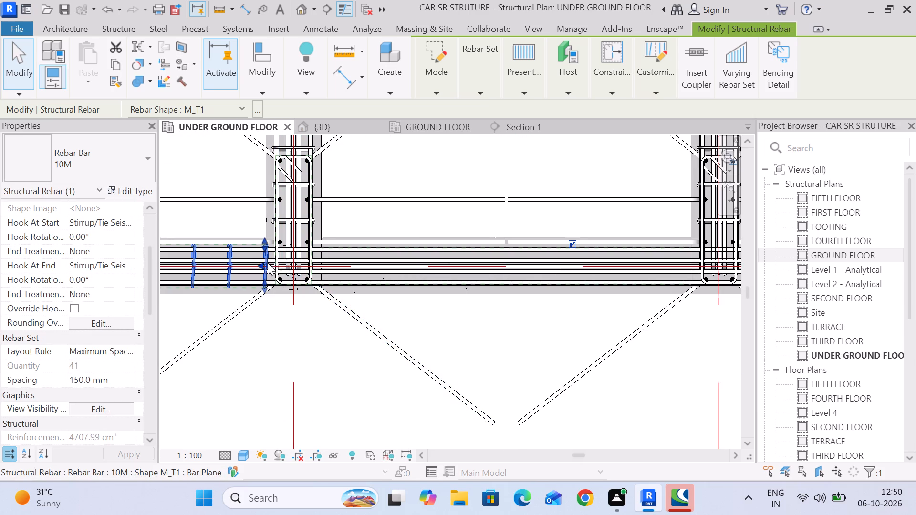
pyautogui.moveTo(268, 263); pyautogui.dragTo(545, 257)
pyautogui.scroll(-4, 598, 316)
pyautogui.moveTo(599, 320); pyautogui.dragTo(302, 323, button='middle')
pyautogui.moveTo(273, 289); pyautogui.dragTo(632, 286)
pyautogui.moveTo(679, 352); pyautogui.dragTo(302, 353, button='middle')
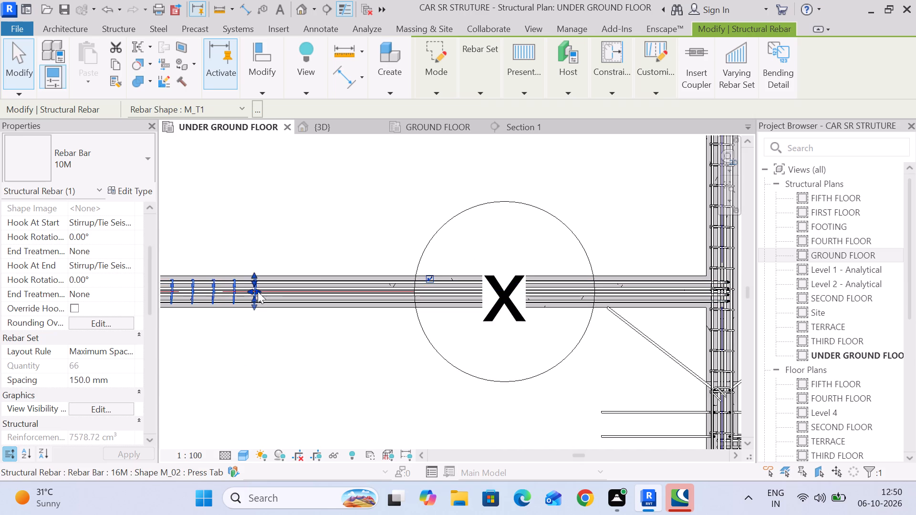
pyautogui.moveTo(257, 291); pyautogui.dragTo(663, 292)
pyautogui.moveTo(665, 330); pyautogui.dragTo(371, 352, button='middle')
pyautogui.scroll(5, 371, 351)
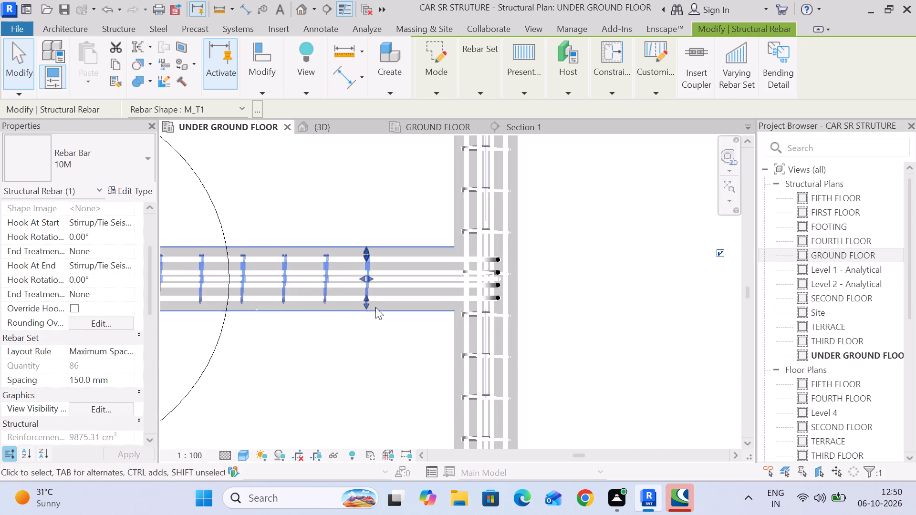
pyautogui.moveTo(367, 277); pyautogui.dragTo(450, 275)
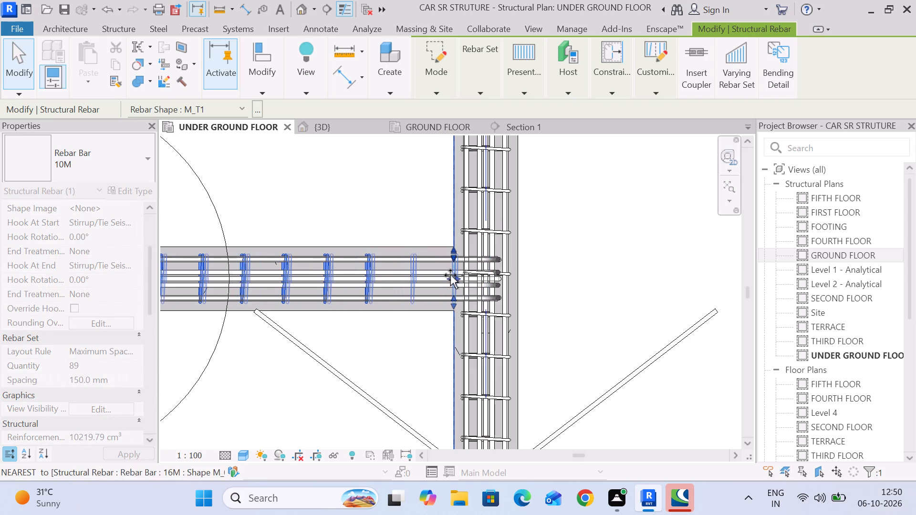
pyautogui.moveTo(450, 275); pyautogui.dragTo(449, 275)
pyautogui.scroll(-14, 473, 317)
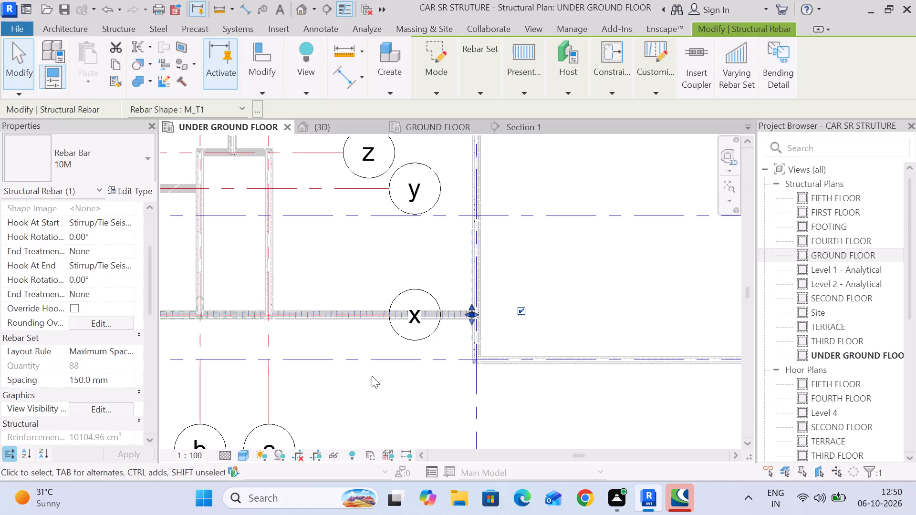
pyautogui.moveTo(365, 386); pyautogui.dragTo(479, 240, button='middle')
pyautogui.scroll(-8, 482, 279)
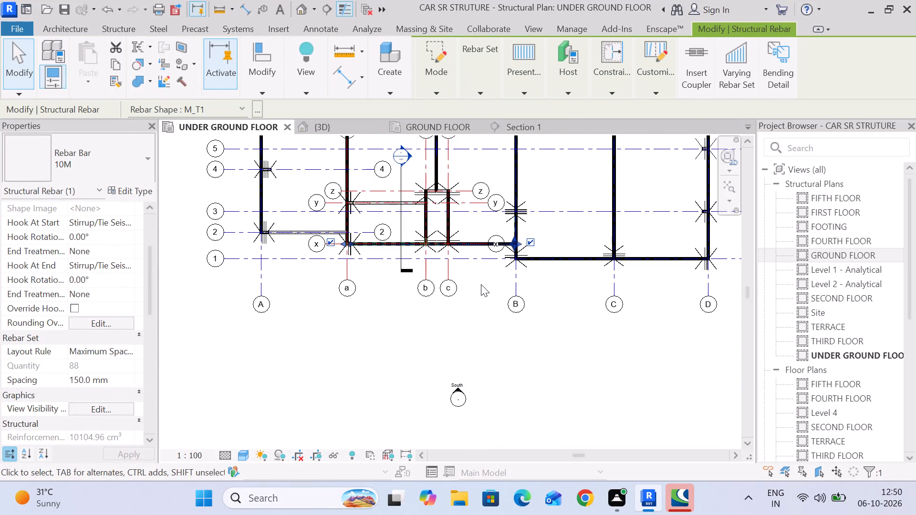
pyautogui.moveTo(481, 284); pyautogui.dragTo(513, 351, button='middle')
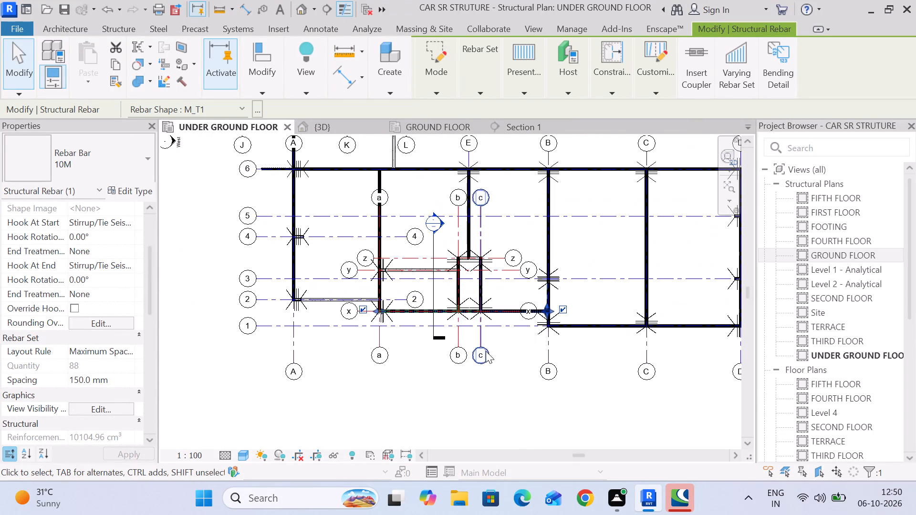
pyautogui.click(574, 350)
# Inspect the stirrups and longitudinal bars along the grid x beam in the UNDER GROUND FLOOR plan.
pyautogui.scroll(2, 421, 310)
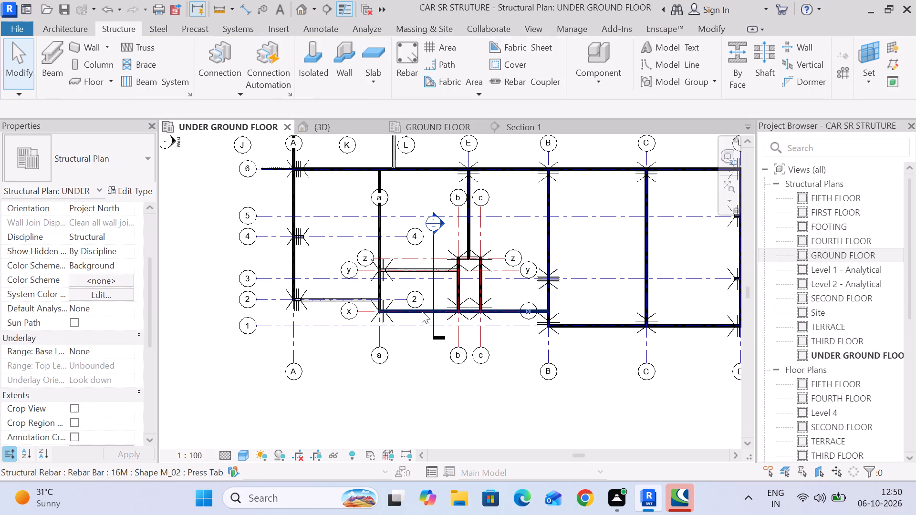
pyautogui.scroll(4, 422, 311)
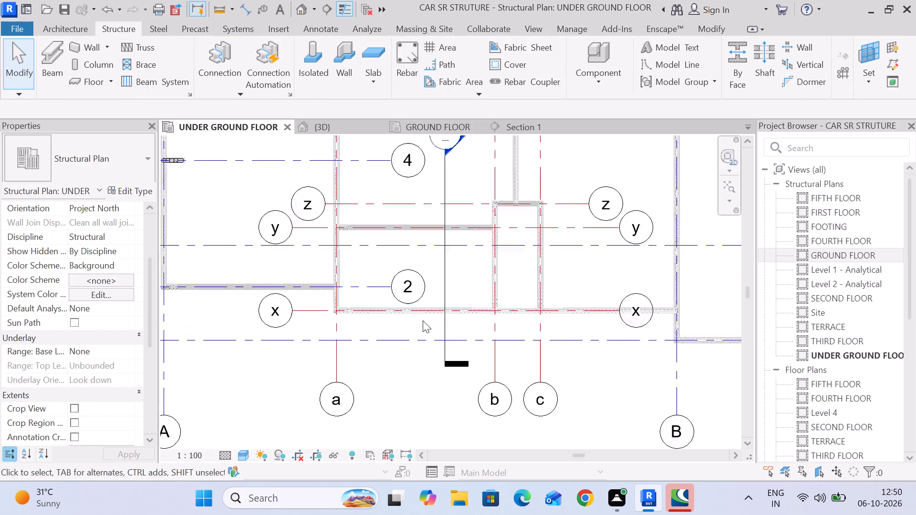
pyautogui.scroll(8, 423, 320)
pyautogui.scroll(6, 552, 300)
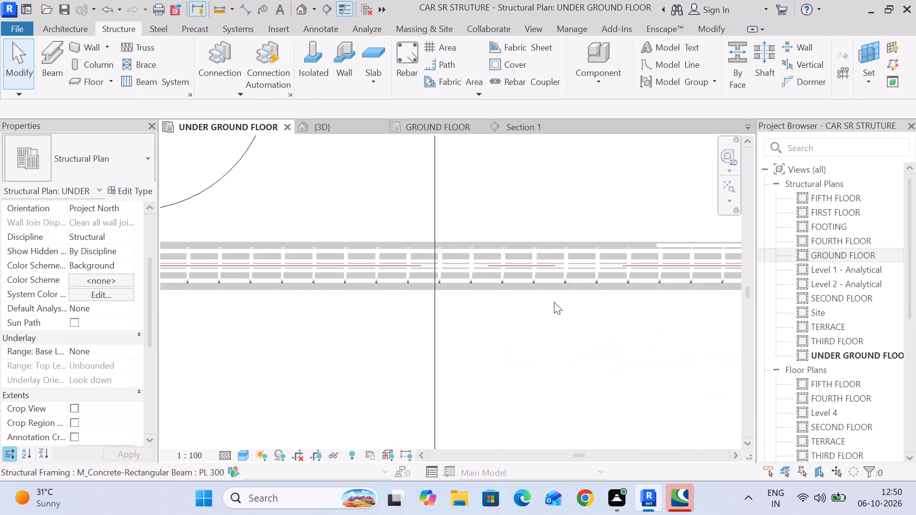
pyautogui.scroll(-5, 564, 321)
pyautogui.moveTo(564, 322); pyautogui.dragTo(176, 317, button='middle')
pyautogui.moveTo(624, 312); pyautogui.dragTo(426, 311, button='middle')
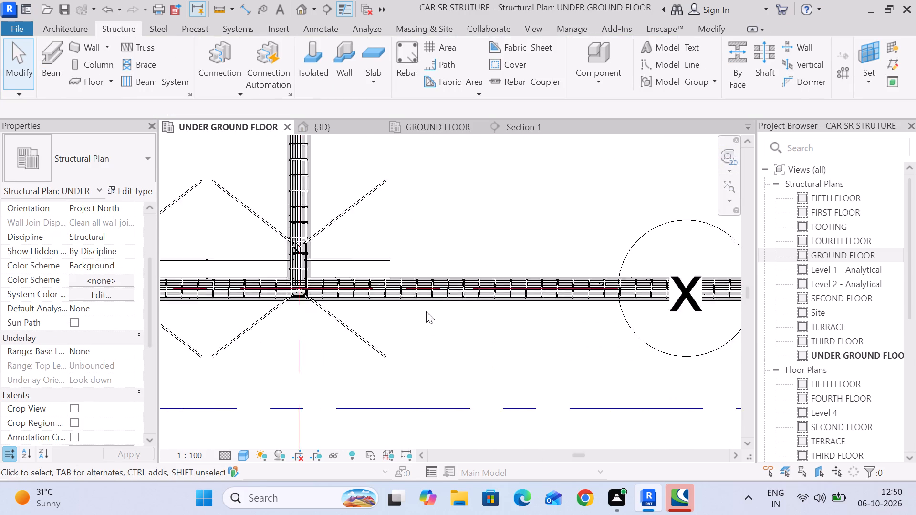
pyautogui.scroll(7, 426, 311)
pyautogui.scroll(-20, 428, 309)
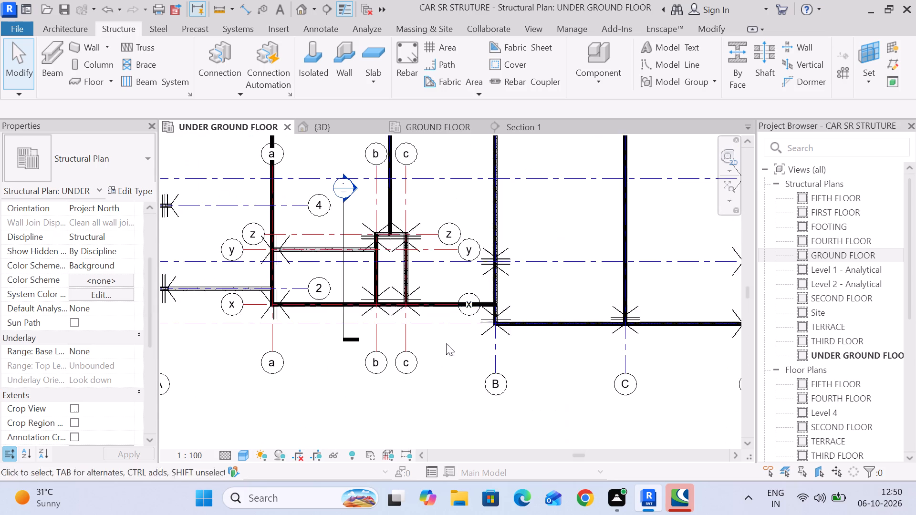
pyautogui.moveTo(447, 344); pyautogui.dragTo(521, 298, button='middle')
# Return to the Section 1 view at the reinforced grid x beam on UNDER GROUND FLOOR.
pyautogui.click(519, 129)
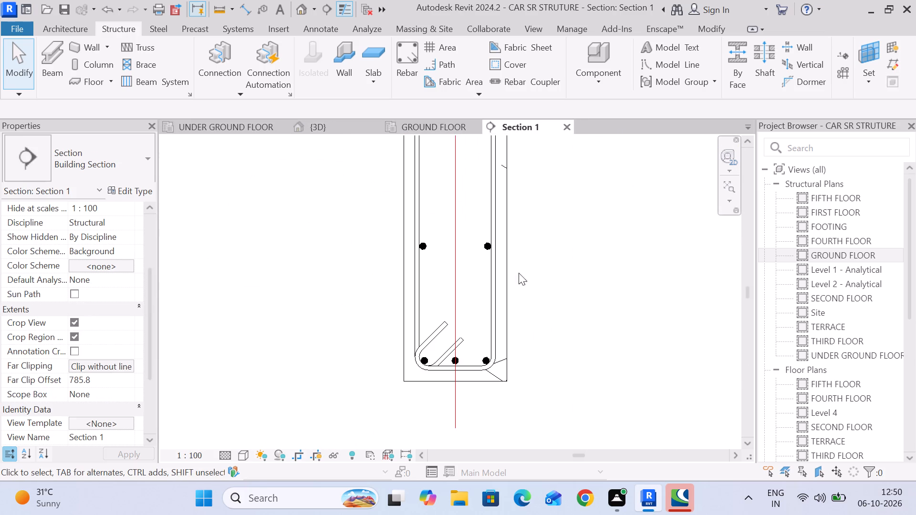
pyautogui.scroll(-20, 530, 275)
pyautogui.scroll(12, 521, 278)
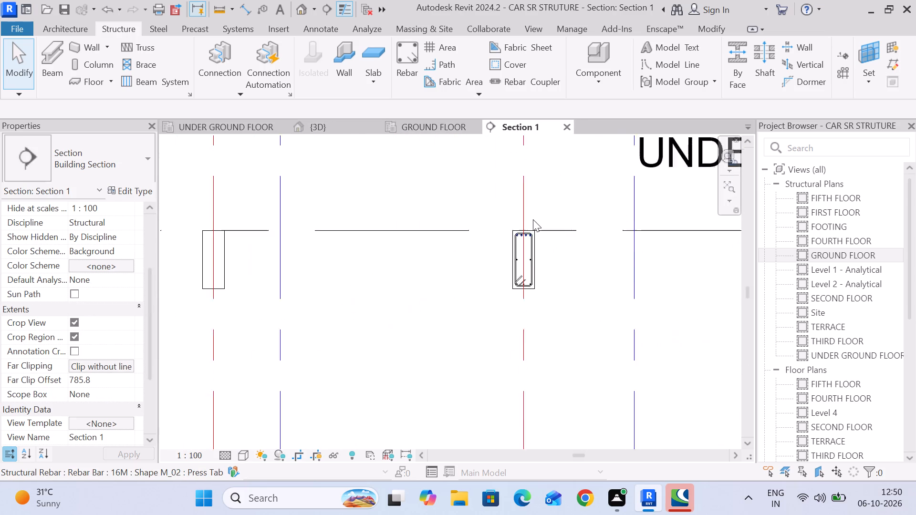
pyautogui.scroll(3, 533, 219)
pyautogui.moveTo(602, 355); pyautogui.dragTo(587, 319, button='middle')
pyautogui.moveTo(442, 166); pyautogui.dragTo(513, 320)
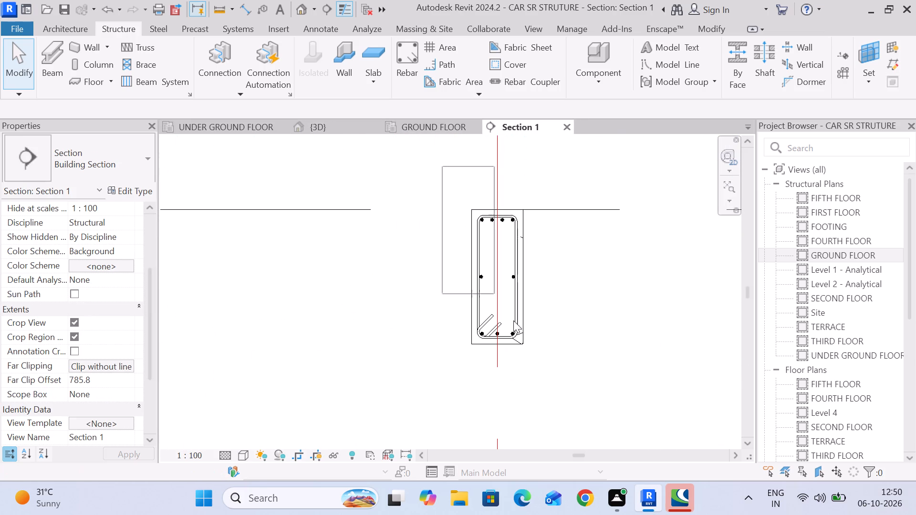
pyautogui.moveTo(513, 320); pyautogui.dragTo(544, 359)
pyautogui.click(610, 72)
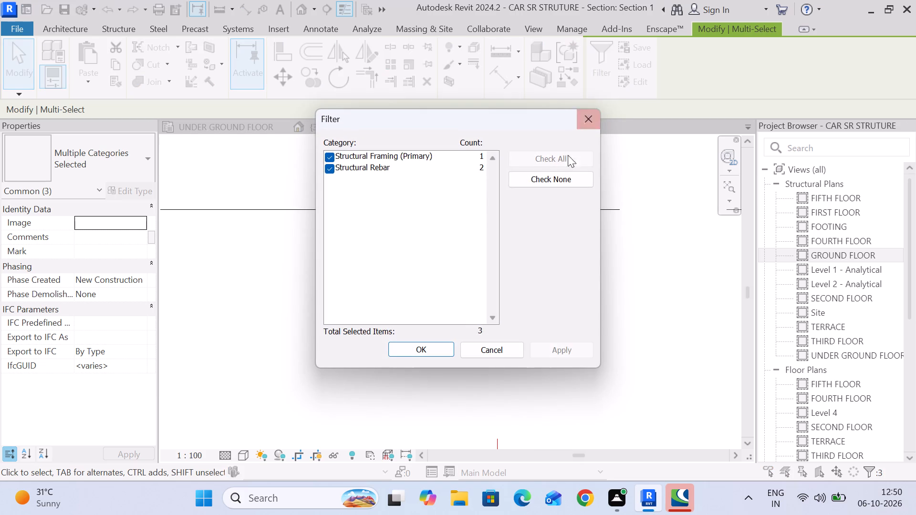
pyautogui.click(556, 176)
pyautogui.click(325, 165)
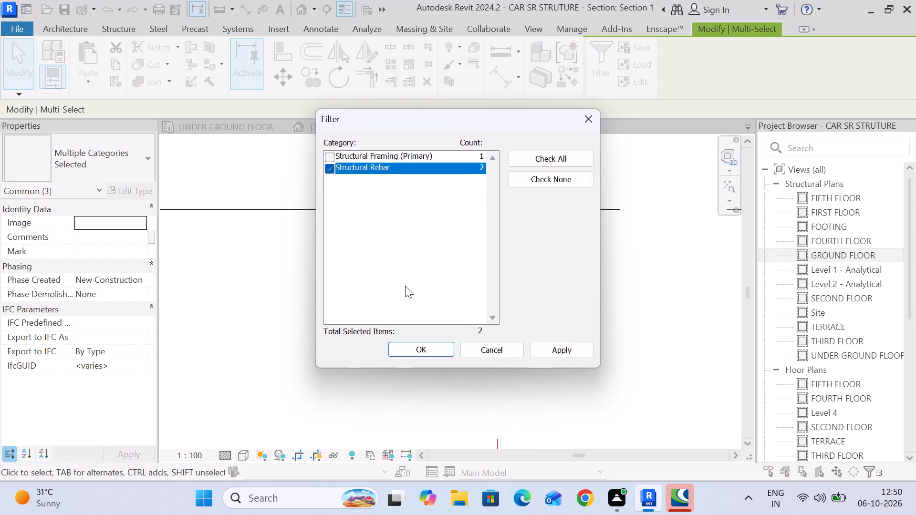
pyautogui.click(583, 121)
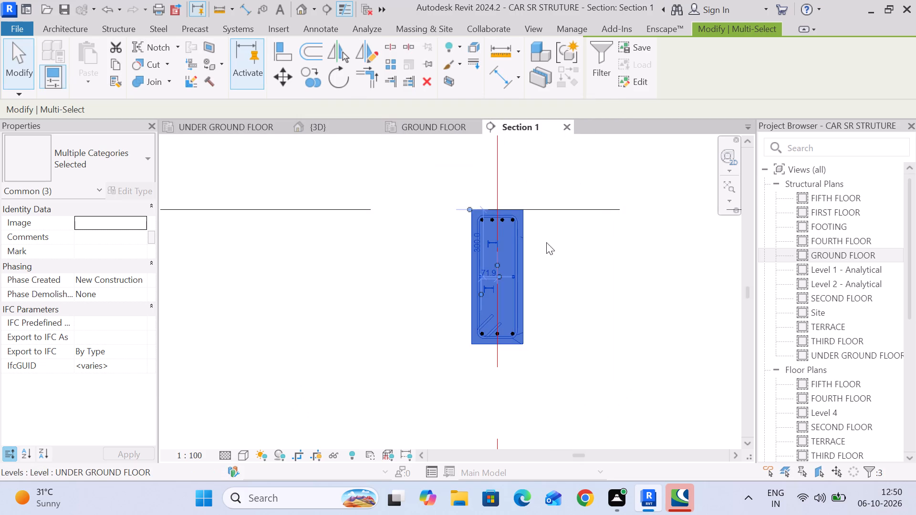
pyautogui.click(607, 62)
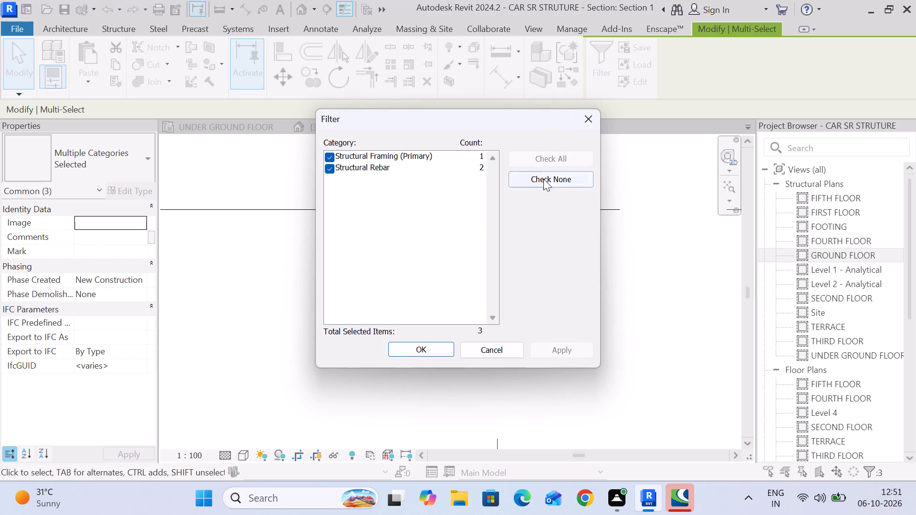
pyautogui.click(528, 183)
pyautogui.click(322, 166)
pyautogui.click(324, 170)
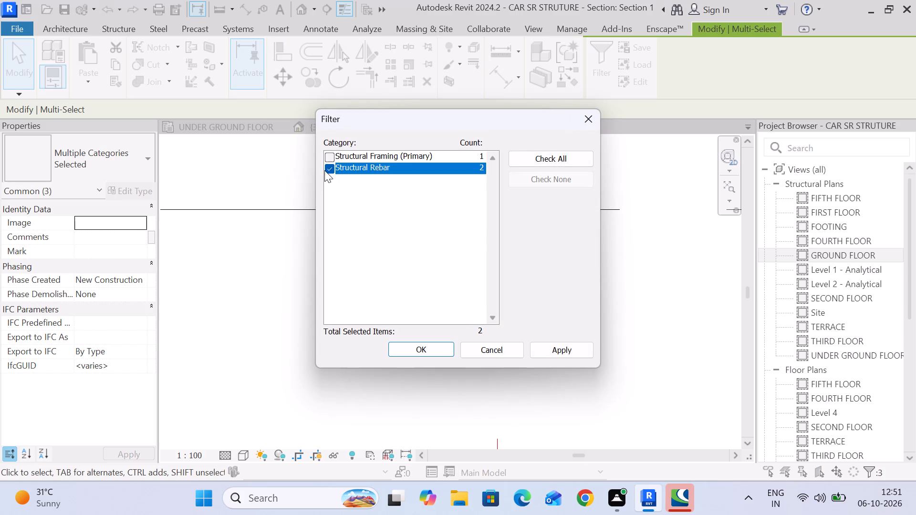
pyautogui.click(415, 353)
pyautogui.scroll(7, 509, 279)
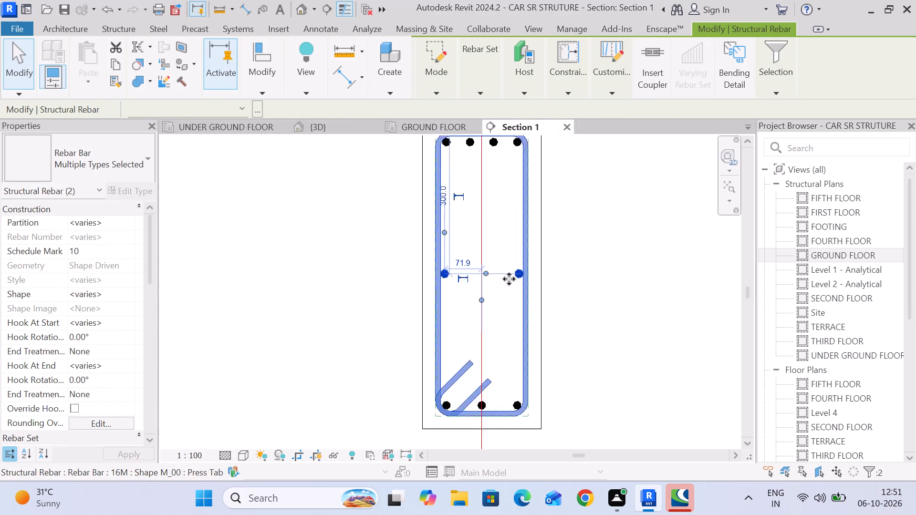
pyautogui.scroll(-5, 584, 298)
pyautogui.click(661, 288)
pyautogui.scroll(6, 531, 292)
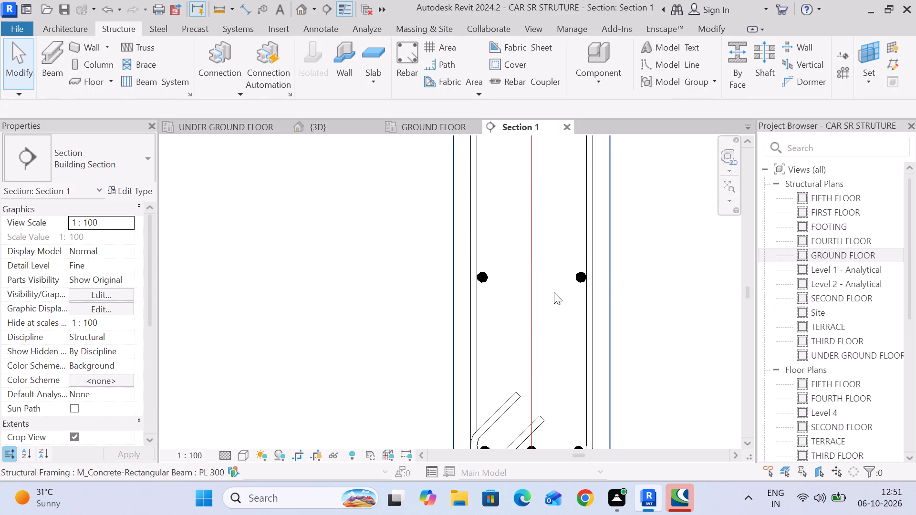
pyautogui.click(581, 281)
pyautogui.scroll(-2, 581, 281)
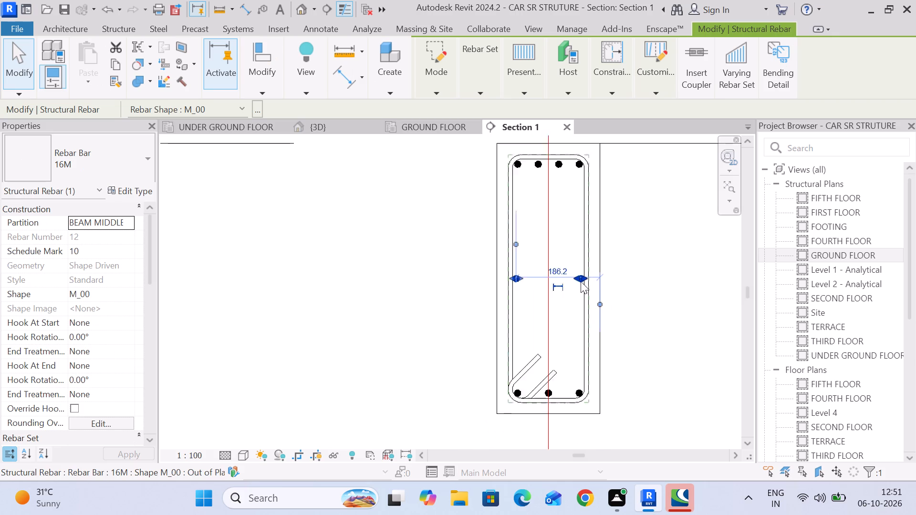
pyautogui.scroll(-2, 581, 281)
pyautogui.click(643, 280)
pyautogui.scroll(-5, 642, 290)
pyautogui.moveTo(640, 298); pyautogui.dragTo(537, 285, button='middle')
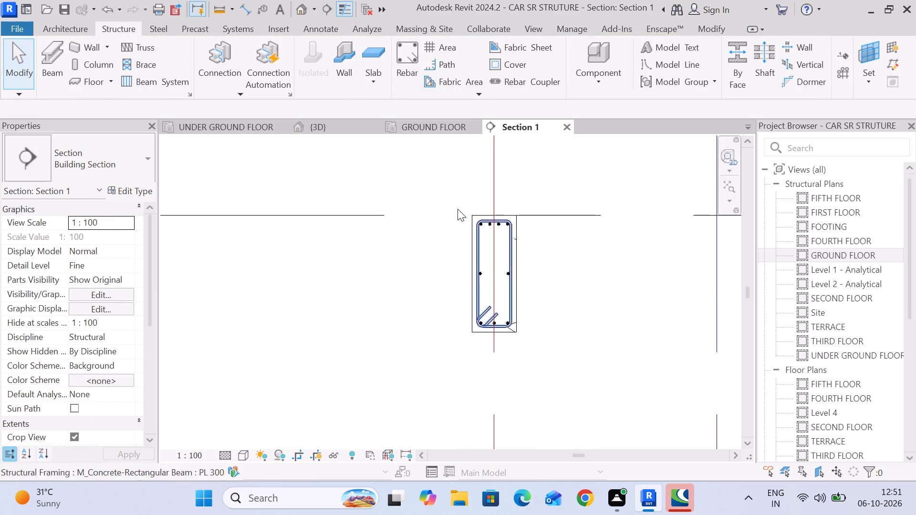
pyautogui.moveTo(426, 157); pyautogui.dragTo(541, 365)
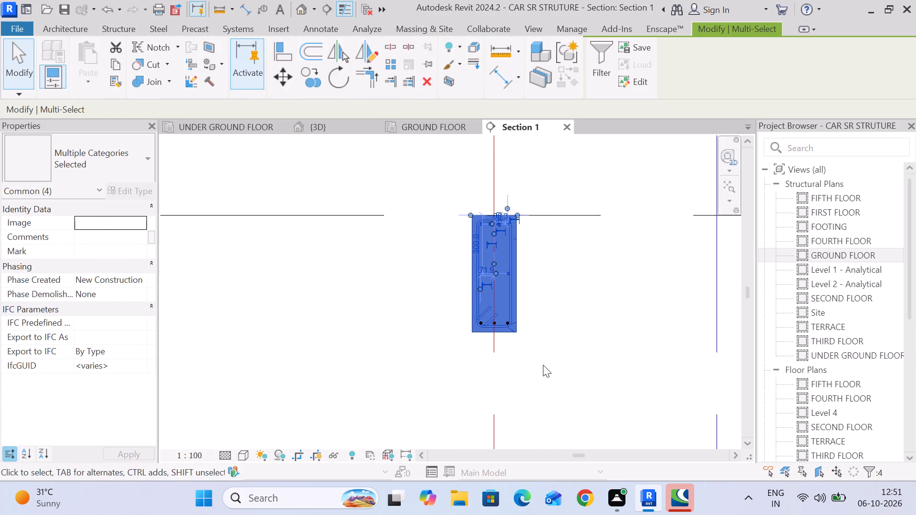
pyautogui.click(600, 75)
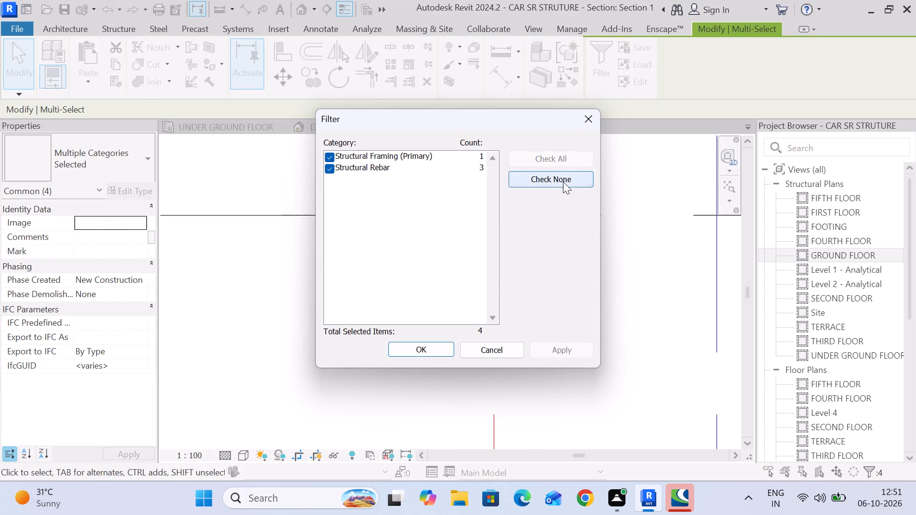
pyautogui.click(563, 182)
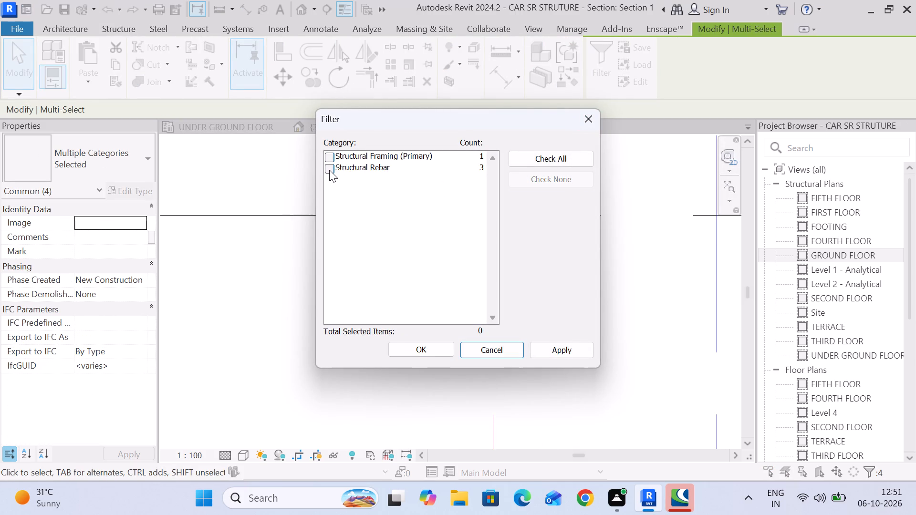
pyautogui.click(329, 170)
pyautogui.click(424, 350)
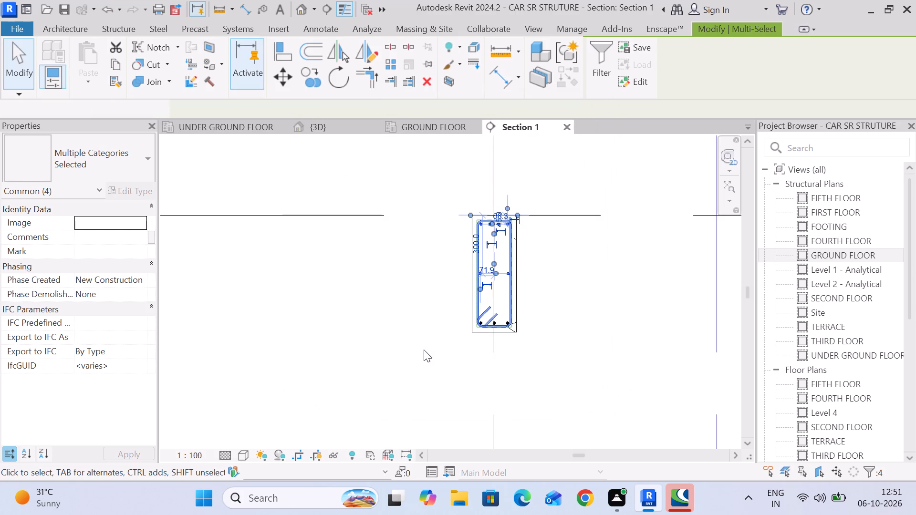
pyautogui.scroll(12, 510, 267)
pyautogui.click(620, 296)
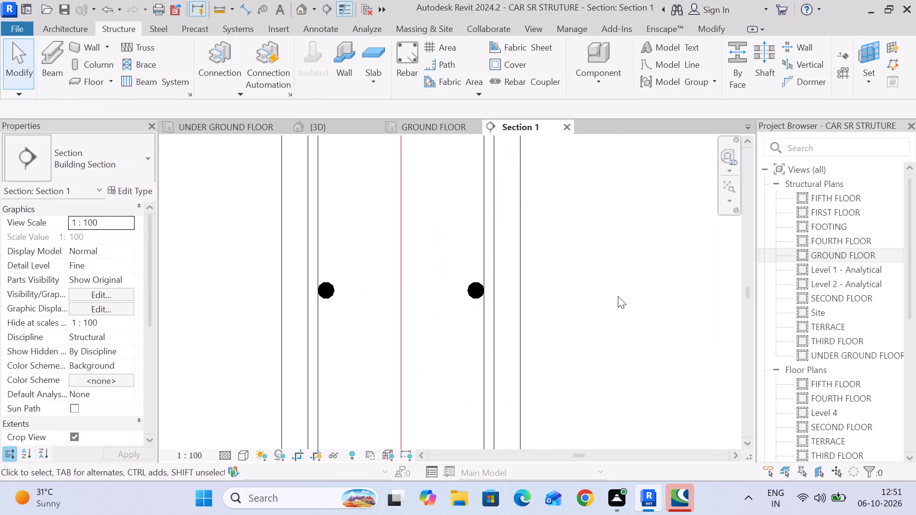
# Filter the grid x beam selection on UNDER GROUND FLOOR to Structural Rebar only and copy it from the beam's bottom midpoint to the GROUND FLOOR beam.
pyautogui.scroll(-14, 615, 296)
pyautogui.moveTo(629, 317); pyautogui.dragTo(531, 277, button='middle')
pyautogui.moveTo(405, 166); pyautogui.dragTo(601, 382)
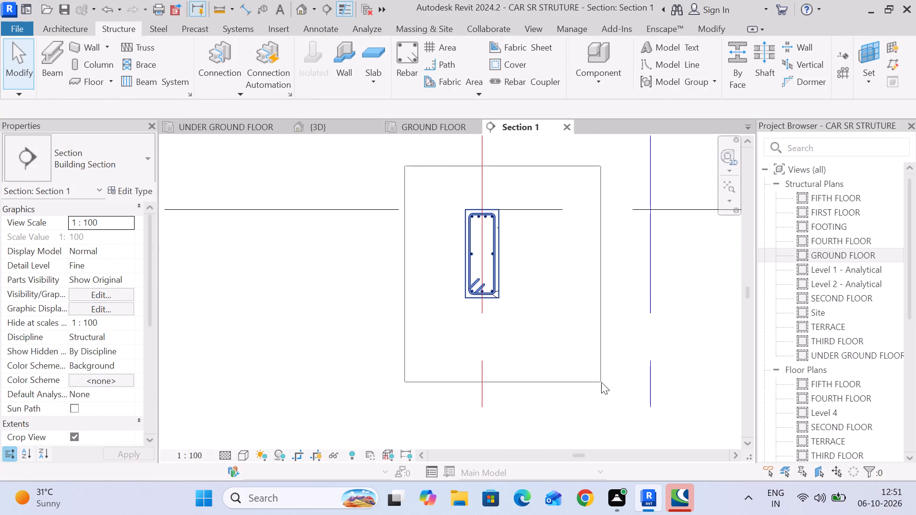
pyautogui.moveTo(601, 382); pyautogui.dragTo(563, 344)
pyautogui.click(595, 81)
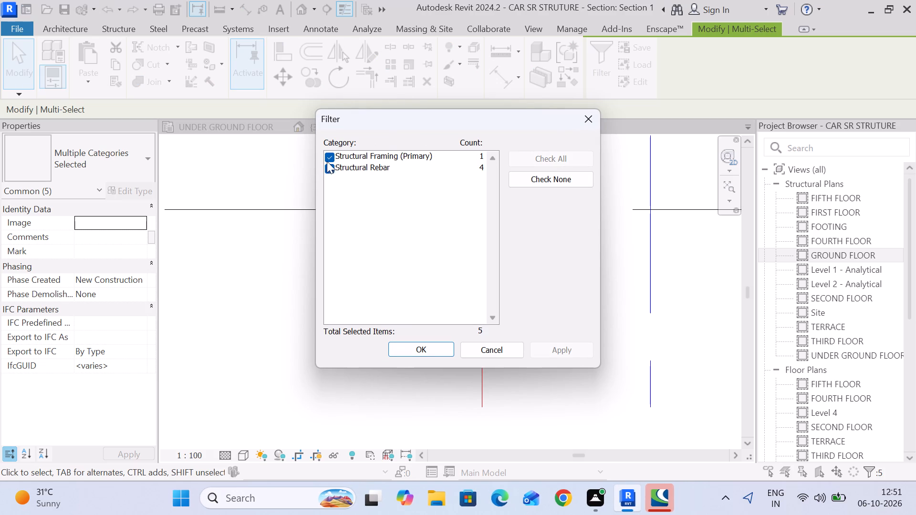
pyautogui.click(540, 178)
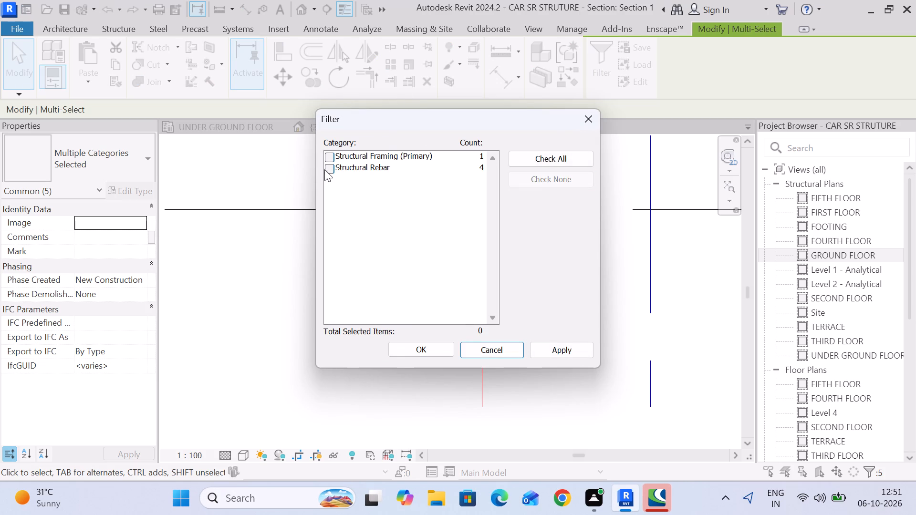
pyautogui.click(324, 169)
pyautogui.click(425, 349)
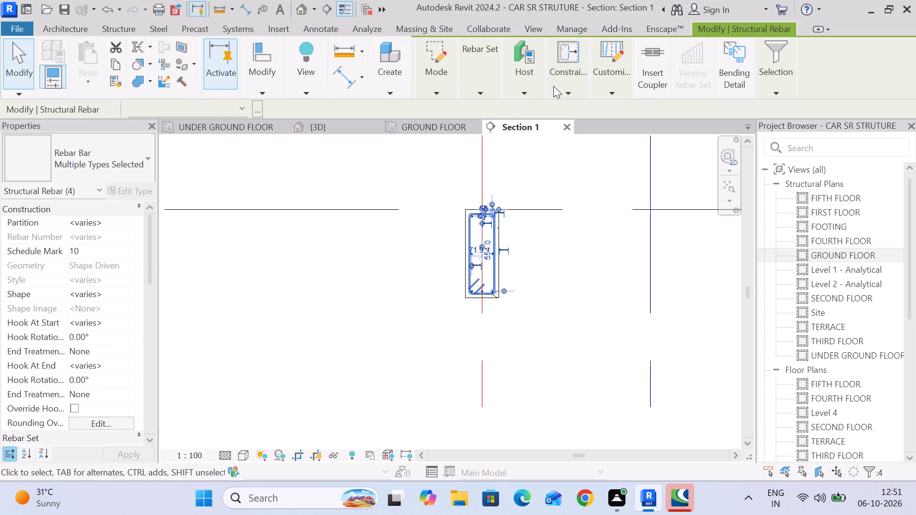
pyautogui.click(268, 92)
pyautogui.click(287, 134)
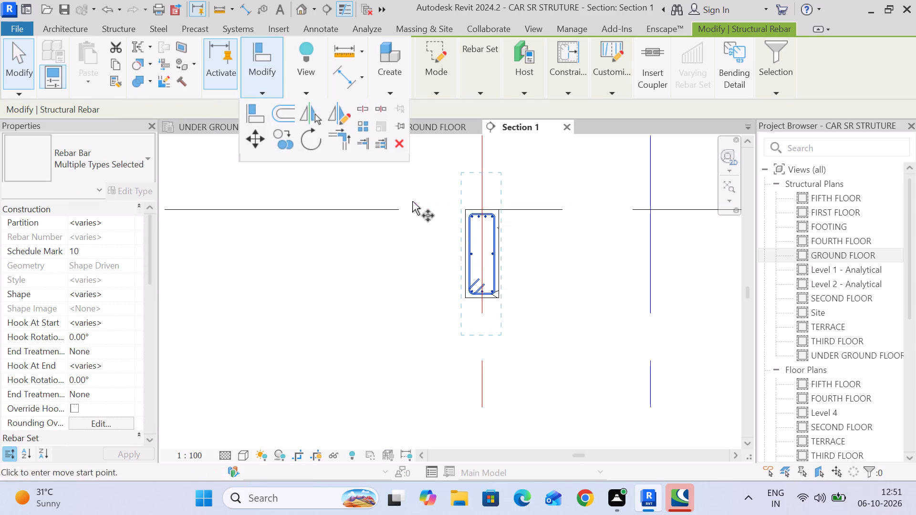
pyautogui.scroll(5, 498, 292)
pyautogui.click(464, 294)
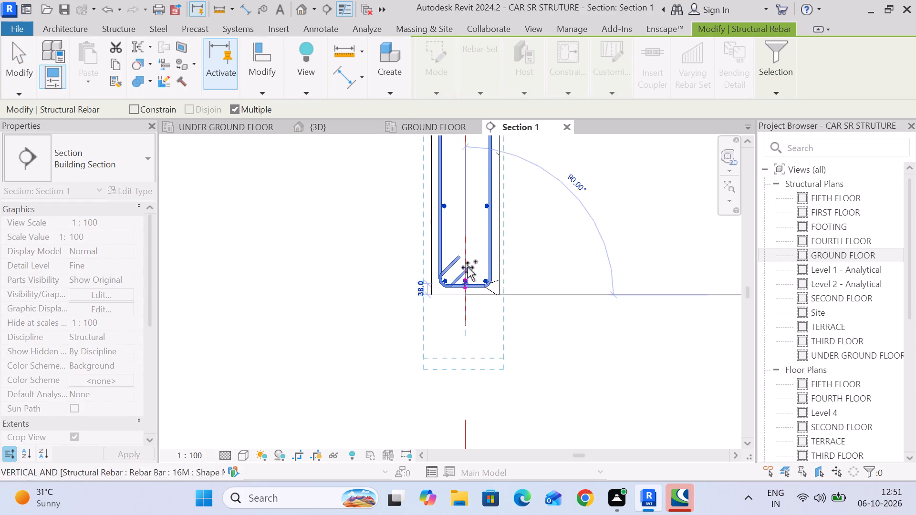
pyautogui.scroll(-7, 477, 246)
pyautogui.moveTo(469, 175); pyautogui.dragTo(508, 351, button='middle')
pyautogui.moveTo(505, 209); pyautogui.dragTo(521, 390, button='middle')
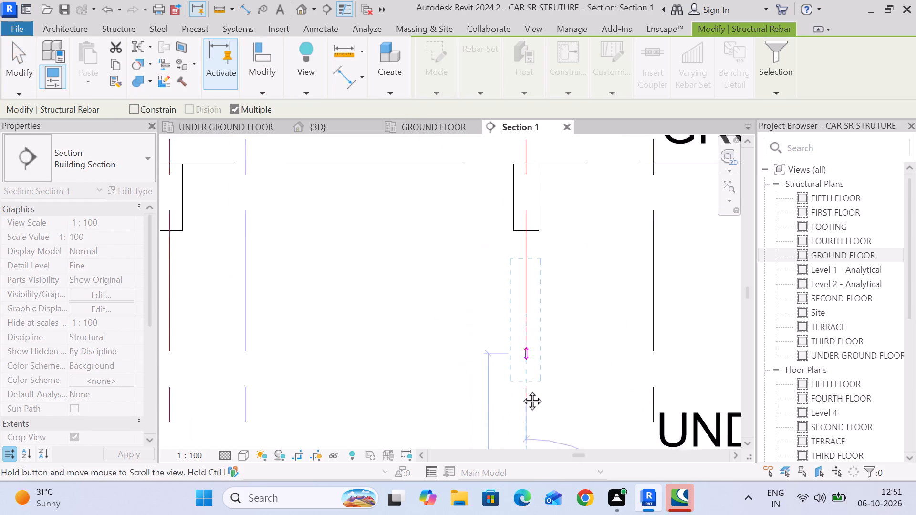
pyautogui.moveTo(521, 390); pyautogui.dragTo(521, 399, button='middle')
pyautogui.click(527, 273)
# Place another copy of the rebar sets at the bottom midpoint of the grid x beam on FIRST FLOOR.
pyautogui.scroll(-4, 554, 248)
pyautogui.moveTo(554, 248); pyautogui.dragTo(550, 299, button='middle')
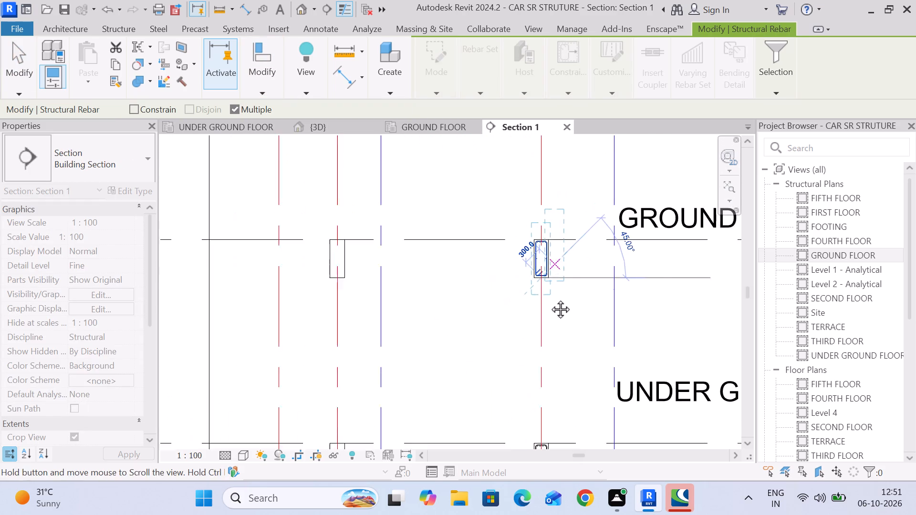
pyautogui.moveTo(550, 299); pyautogui.dragTo(522, 394, button='middle')
pyautogui.scroll(11, 514, 384)
pyautogui.scroll(-5, 523, 402)
pyautogui.moveTo(522, 402); pyautogui.dragTo(521, 334, button='middle')
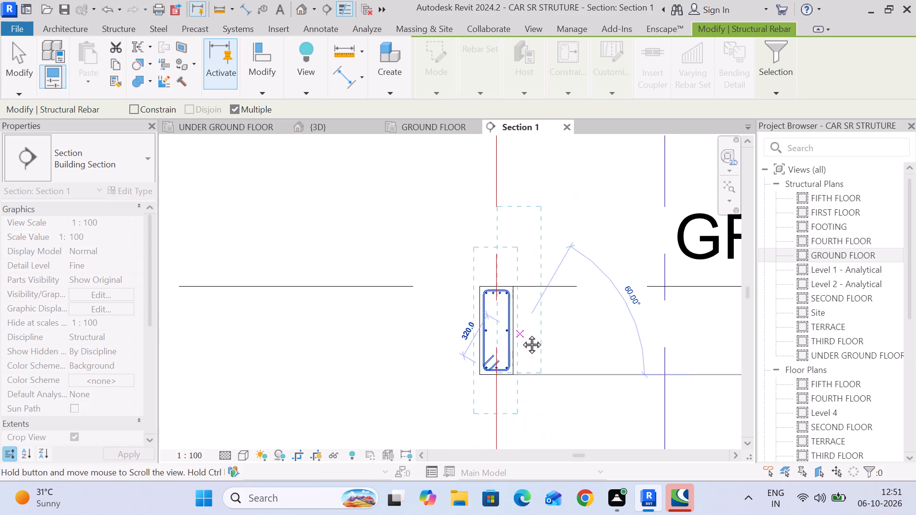
pyautogui.moveTo(521, 334); pyautogui.dragTo(486, 440, button='middle')
pyautogui.moveTo(492, 255); pyautogui.dragTo(486, 414, button='middle')
pyautogui.moveTo(486, 227); pyautogui.dragTo(485, 375, button='middle')
pyautogui.scroll(4, 469, 348)
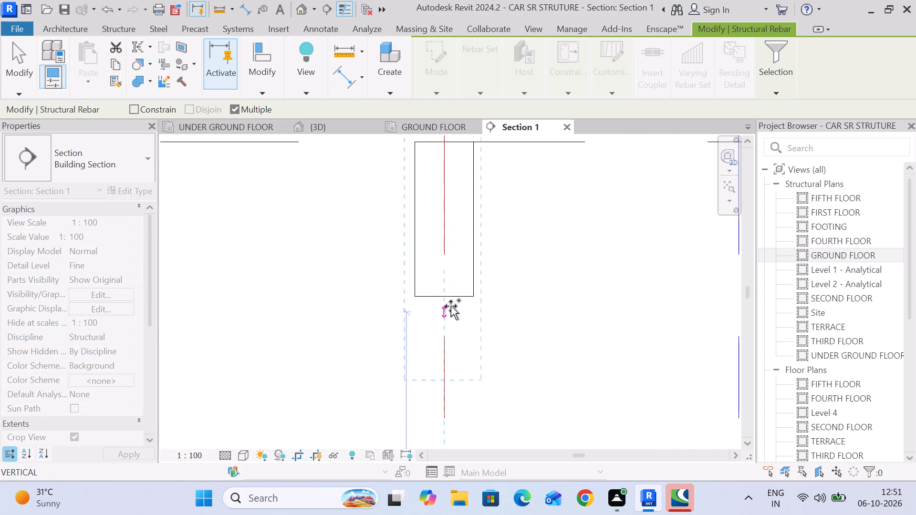
pyautogui.click(445, 297)
# Place another copy of the rebar sets at the bottom midpoint of the grid x beam on SECOND FLOOR.
pyautogui.scroll(-5, 515, 201)
pyautogui.moveTo(516, 207); pyautogui.dragTo(527, 503, button='middle')
pyautogui.moveTo(496, 251); pyautogui.dragTo(477, 414, button='middle')
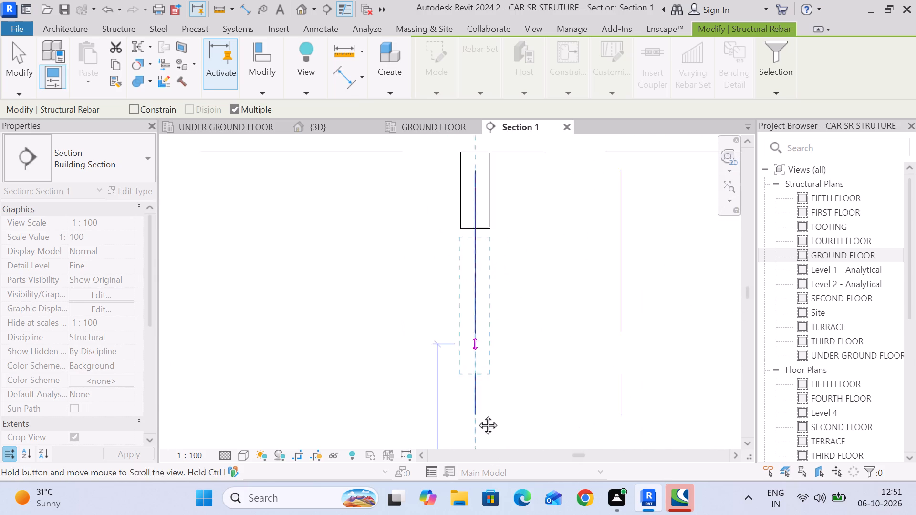
pyautogui.moveTo(477, 414); pyautogui.dragTo(476, 470, button='middle')
pyautogui.scroll(1, 473, 357)
pyautogui.click(470, 354)
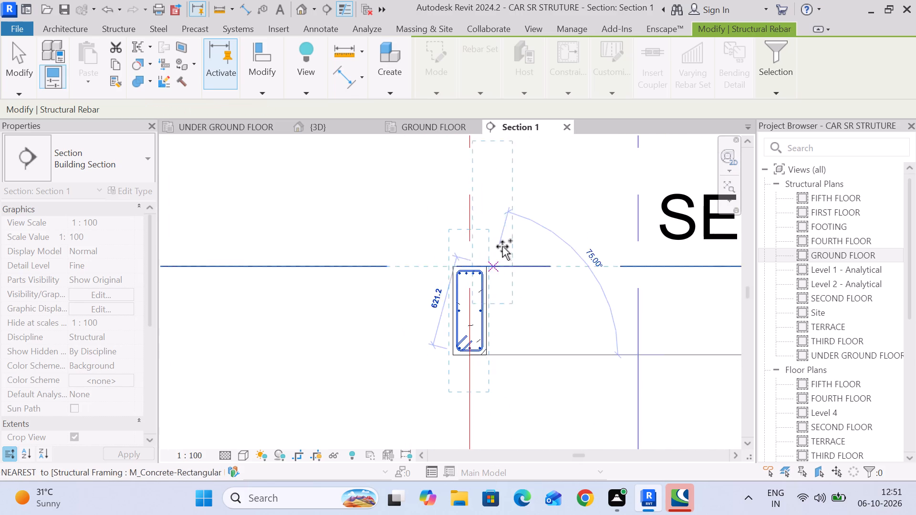
# Place further copies of the rebar sets at the bottom midpoints of the grid x beams on THIRD FLOOR and FOURTH FLOOR.
pyautogui.scroll(-5, 509, 237)
pyautogui.moveTo(506, 245); pyautogui.dragTo(504, 443, button='middle')
pyautogui.moveTo(496, 300); pyautogui.dragTo(472, 399, button='middle')
pyautogui.scroll(3, 470, 387)
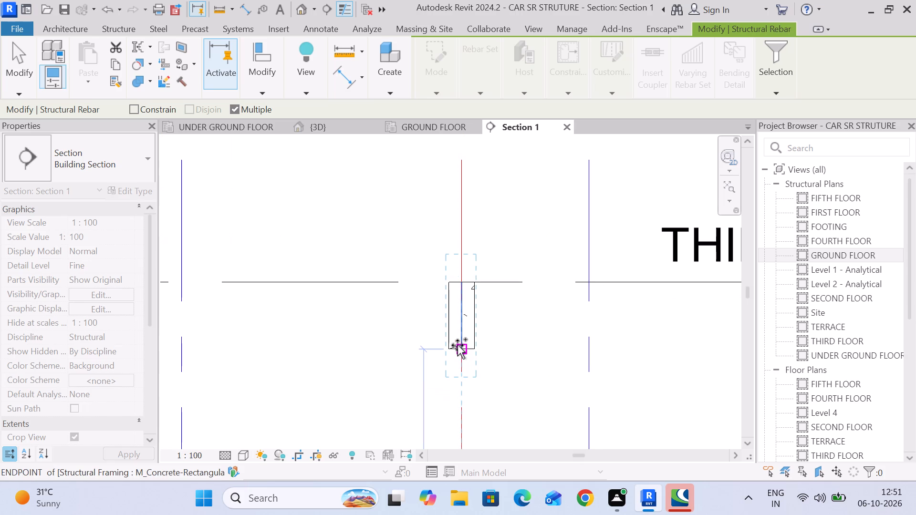
pyautogui.click(461, 345)
pyautogui.scroll(-4, 507, 282)
pyautogui.moveTo(511, 254); pyautogui.dragTo(418, 442, button='middle')
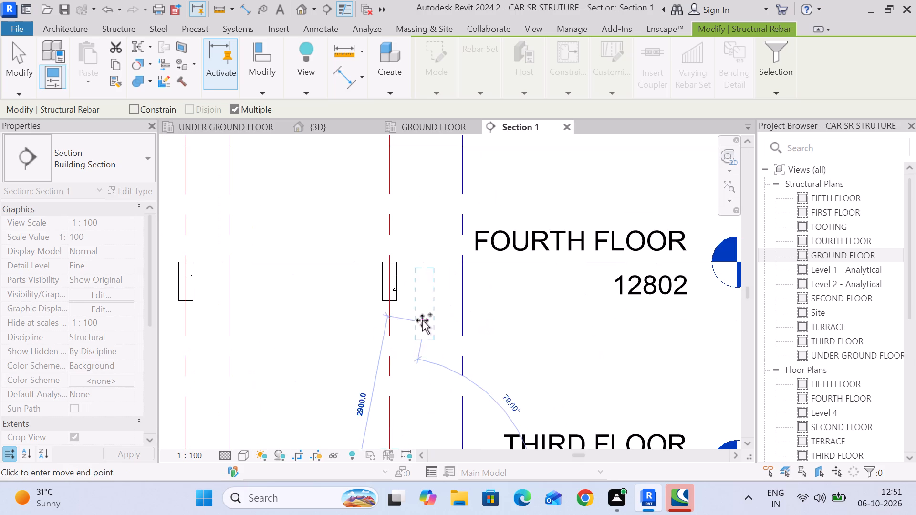
pyautogui.click(390, 300)
# Copy the rebar sets to the bottom midpoint of the grid y beam on FOURTH FLOOR and finish copying without saving the project.
pyautogui.scroll(-5, 447, 187)
pyautogui.moveTo(446, 221); pyautogui.dragTo(448, 383, button='middle')
pyautogui.moveTo(448, 383); pyautogui.dragTo(569, 251, button='middle')
pyautogui.scroll(10, 427, 280)
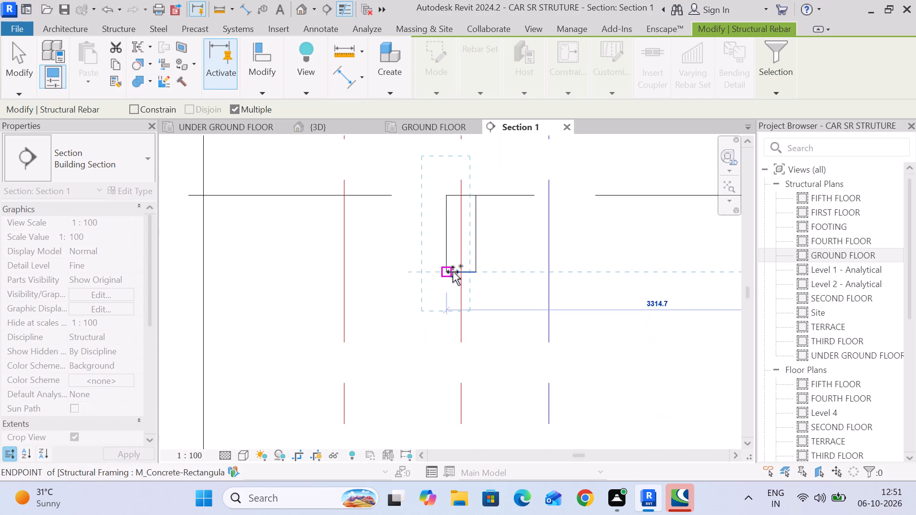
pyautogui.click(462, 272)
pyautogui.scroll(-3, 480, 308)
pyautogui.moveTo(521, 387); pyautogui.dragTo(532, 190, button='middle')
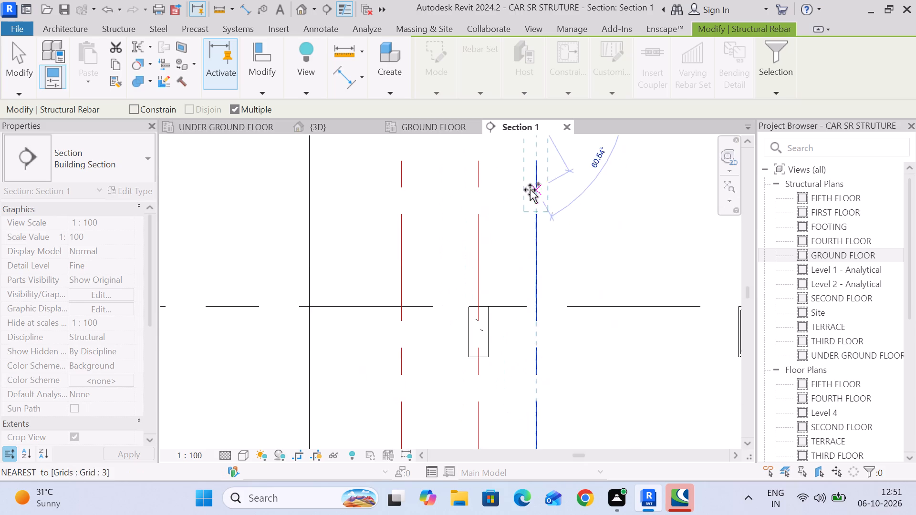
pyautogui.click(26, 66)
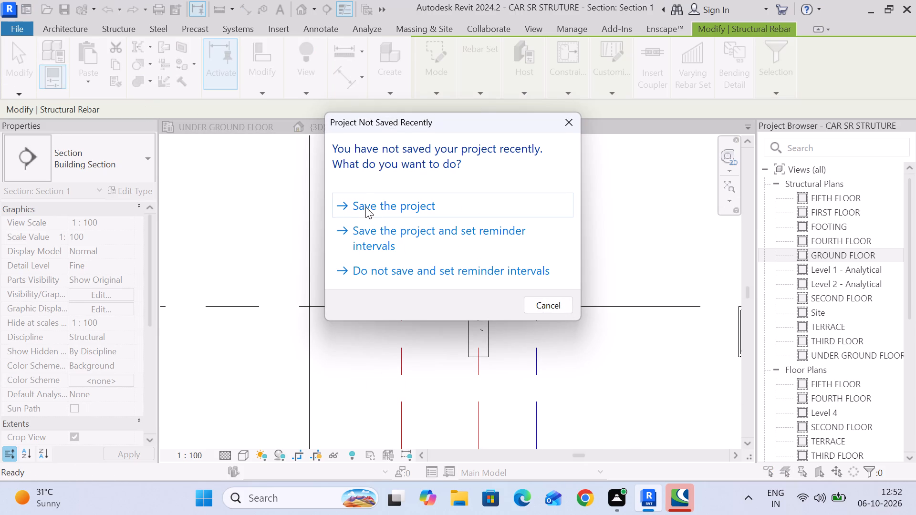
pyautogui.click(562, 122)
pyautogui.moveTo(513, 178); pyautogui.dragTo(481, 333, button='middle')
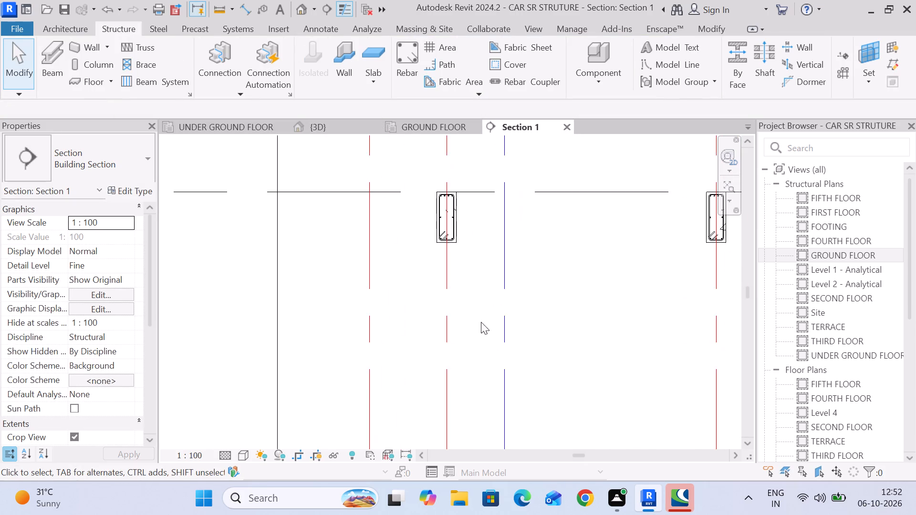
# Delete the four rebar sets from the grid y beam on FOURTH FLOOR, keeping the beam itself.
pyautogui.scroll(-5, 481, 322)
pyautogui.moveTo(451, 241); pyautogui.dragTo(475, 301)
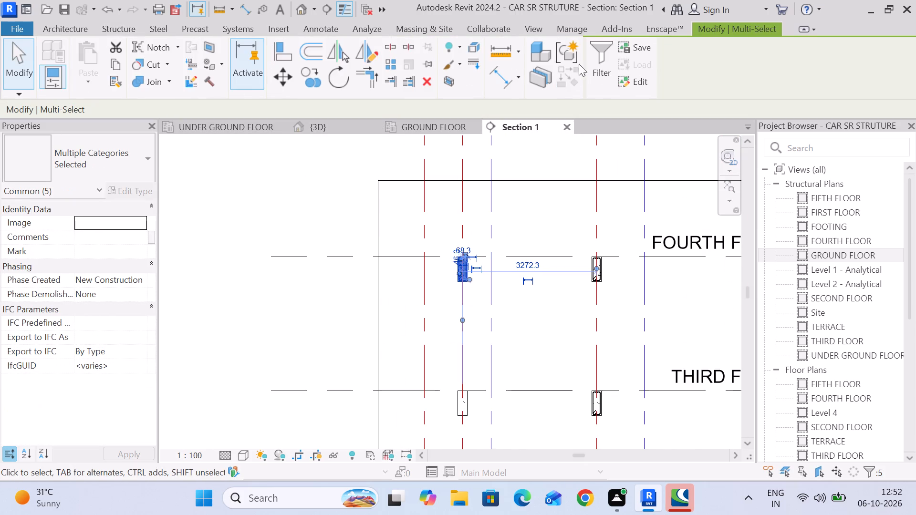
pyautogui.click(591, 58)
pyautogui.click(570, 184)
pyautogui.click(329, 165)
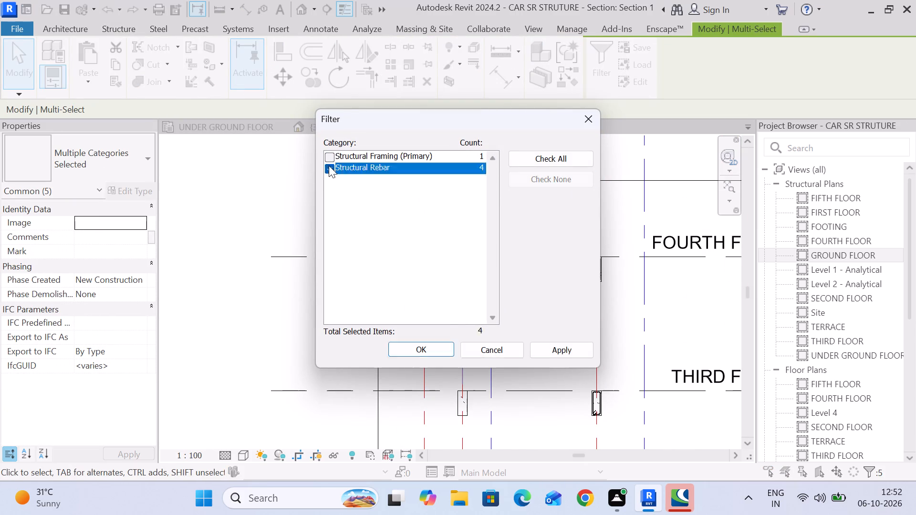
pyautogui.click(429, 351)
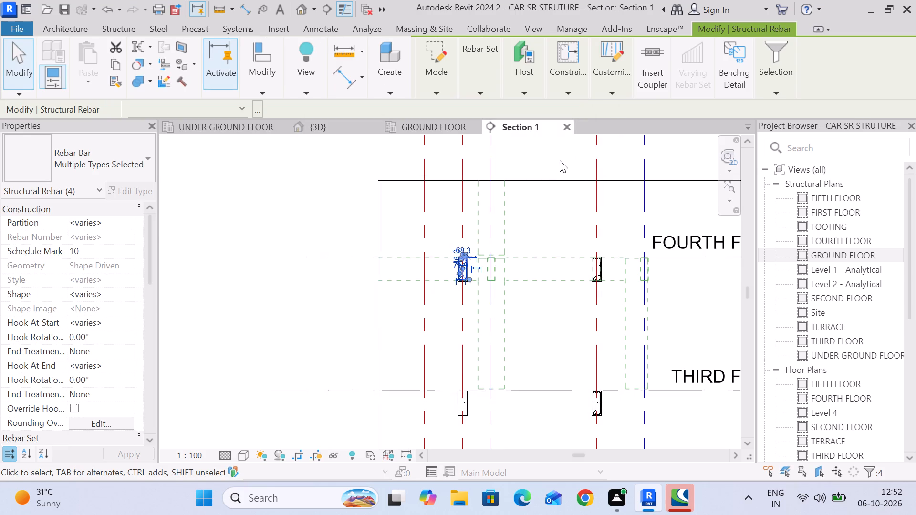
pyautogui.press('Delete')
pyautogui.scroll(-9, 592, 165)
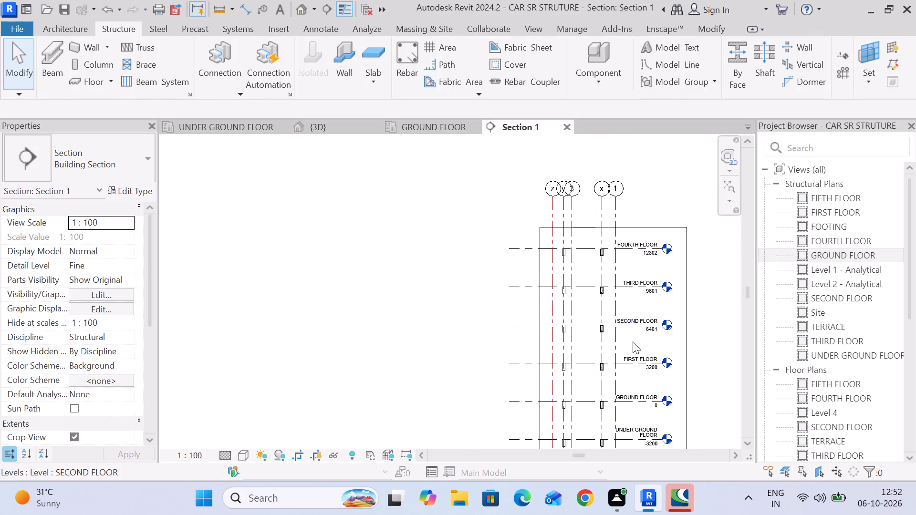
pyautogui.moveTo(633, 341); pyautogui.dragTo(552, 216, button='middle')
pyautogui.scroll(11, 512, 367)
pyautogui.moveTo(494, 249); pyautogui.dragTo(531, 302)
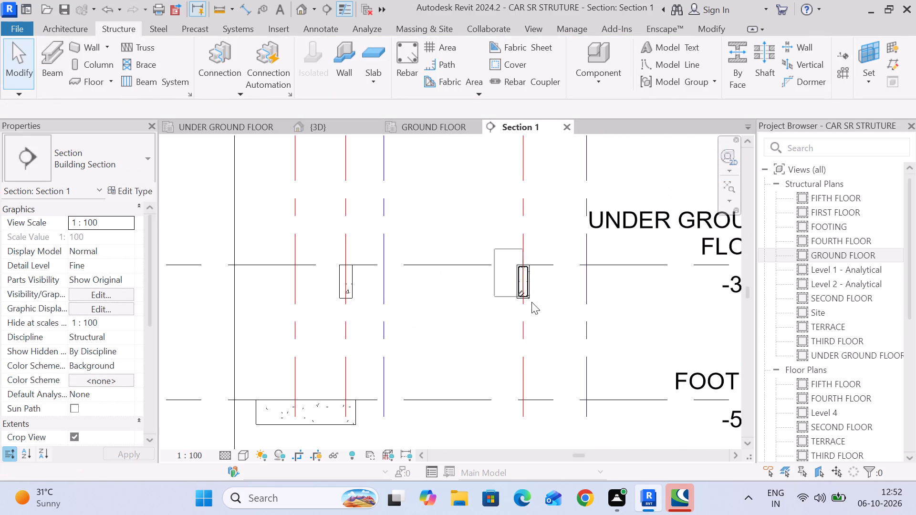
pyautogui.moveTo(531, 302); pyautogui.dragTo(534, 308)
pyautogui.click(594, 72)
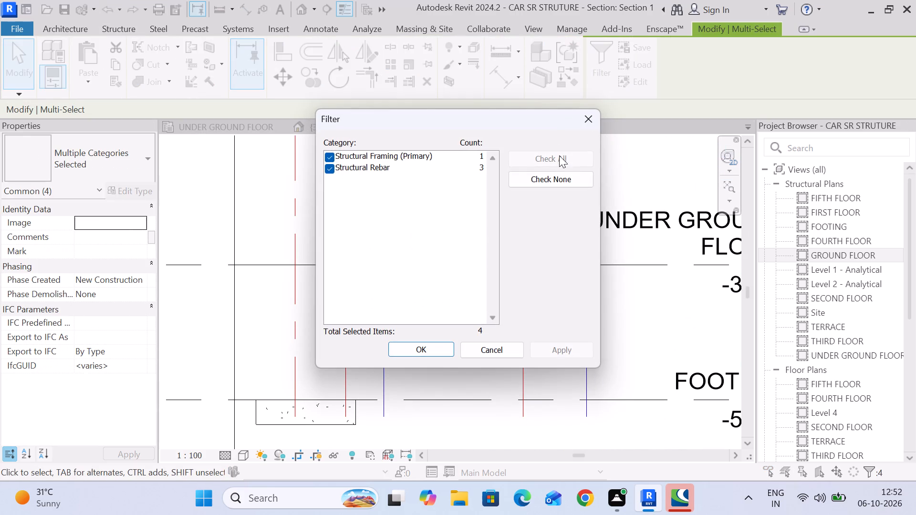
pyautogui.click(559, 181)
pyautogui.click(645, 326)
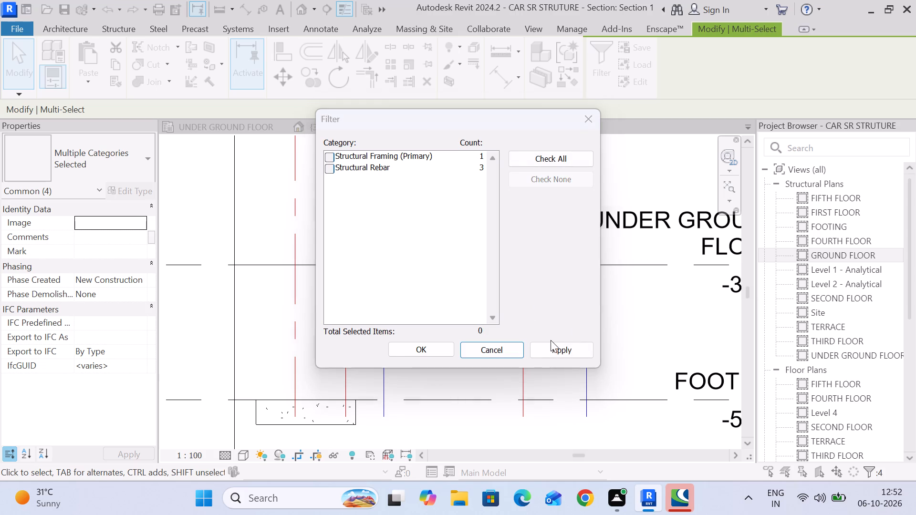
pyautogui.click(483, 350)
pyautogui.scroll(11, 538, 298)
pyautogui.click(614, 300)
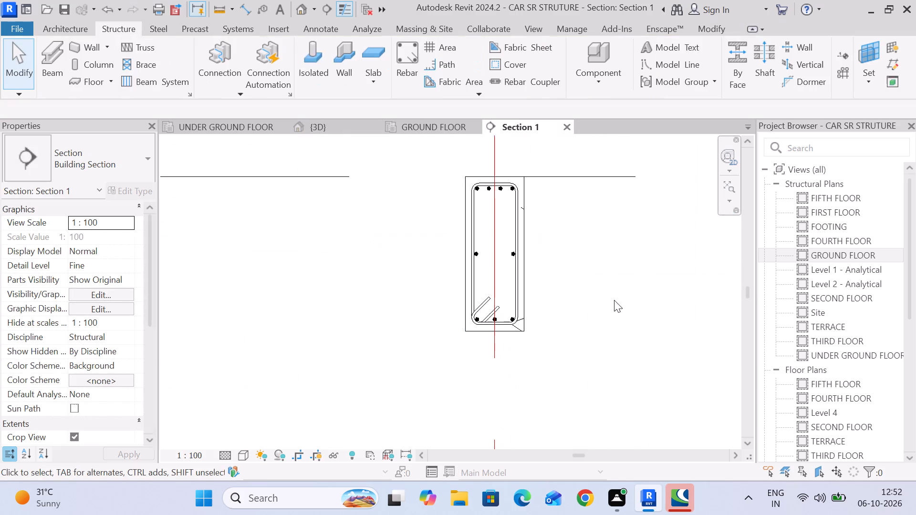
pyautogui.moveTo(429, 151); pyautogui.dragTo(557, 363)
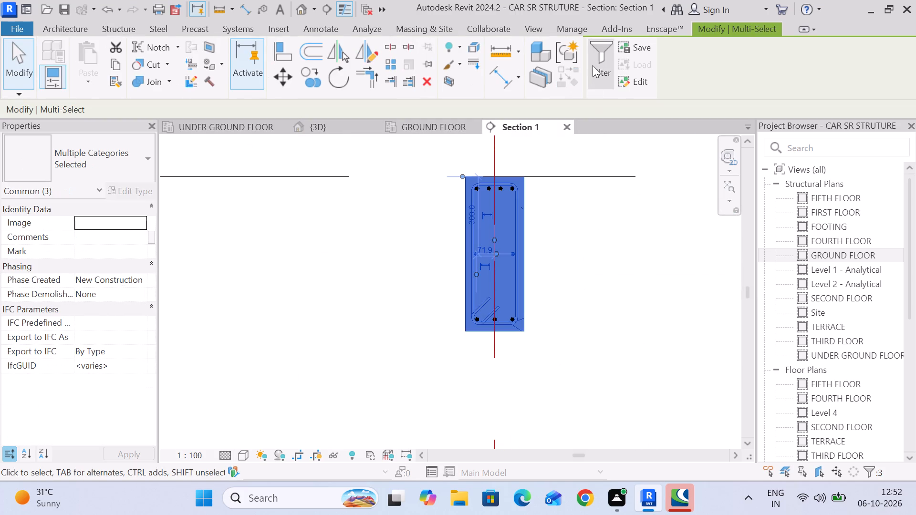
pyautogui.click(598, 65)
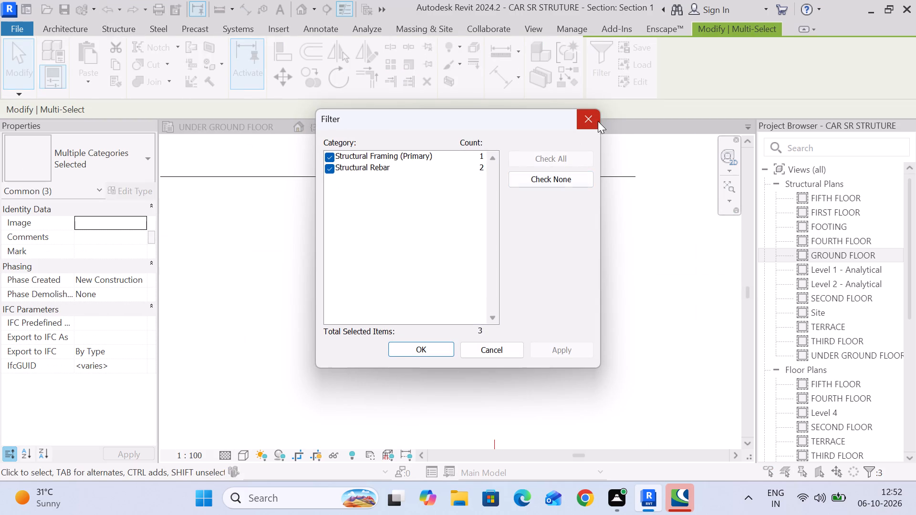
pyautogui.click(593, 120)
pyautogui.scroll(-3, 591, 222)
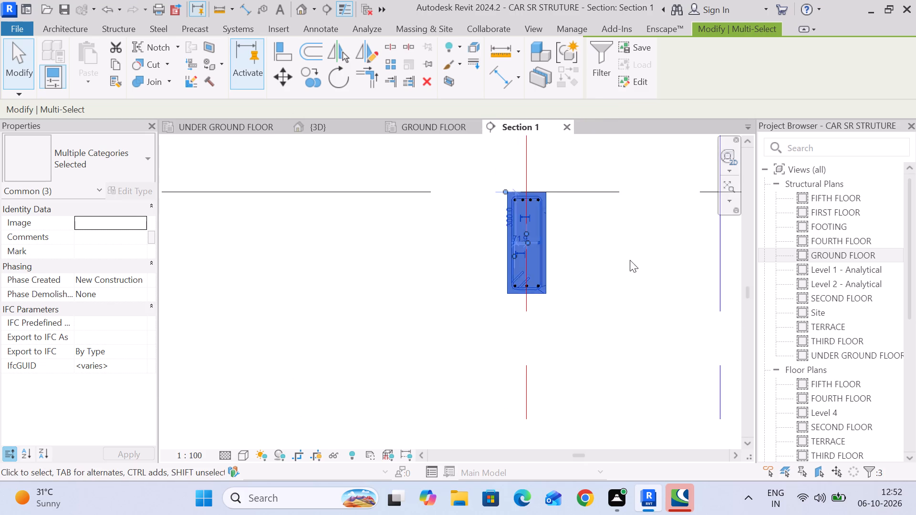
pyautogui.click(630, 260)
# Copy the stirrups and the bottom, side and top 16M bars from the grid x beam to the grid y beam on UNDER GROUND FLOOR, aligning bottom midpoints.
pyautogui.moveTo(485, 167); pyautogui.dragTo(575, 326)
pyautogui.click(609, 57)
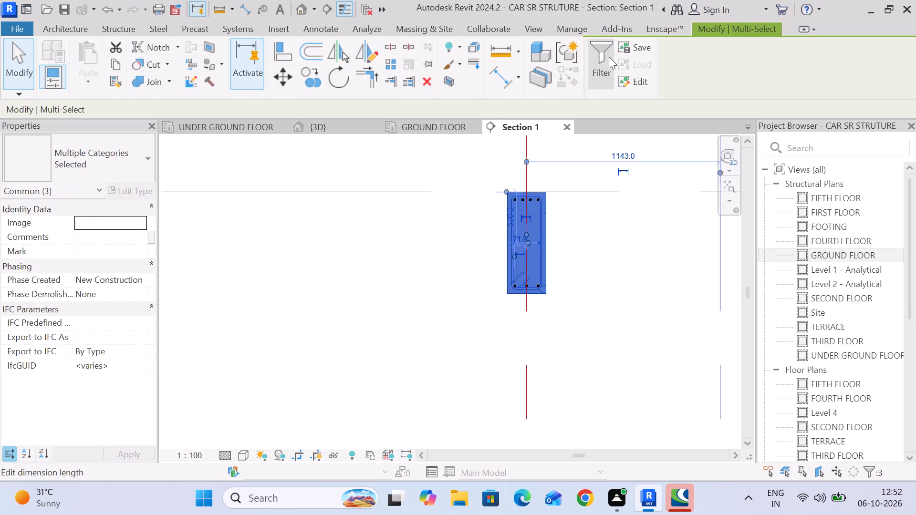
pyautogui.click(520, 185)
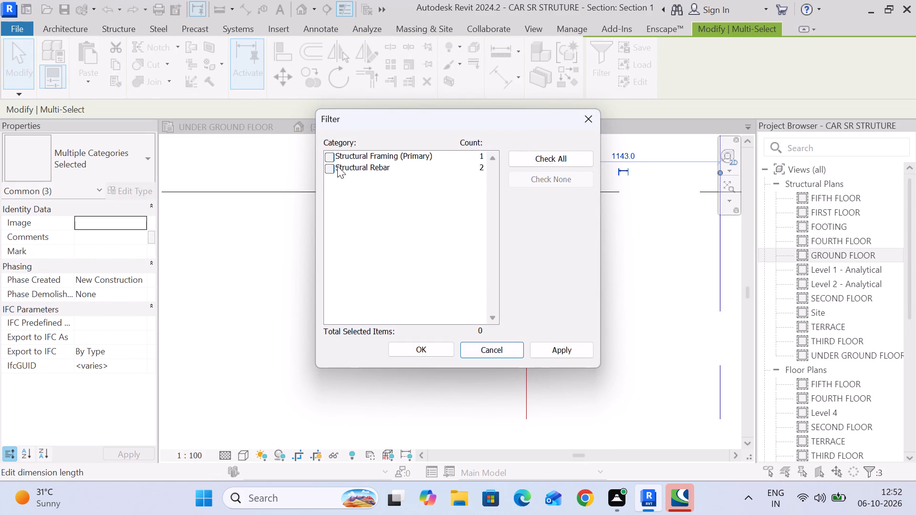
pyautogui.click(324, 166)
pyautogui.click(416, 350)
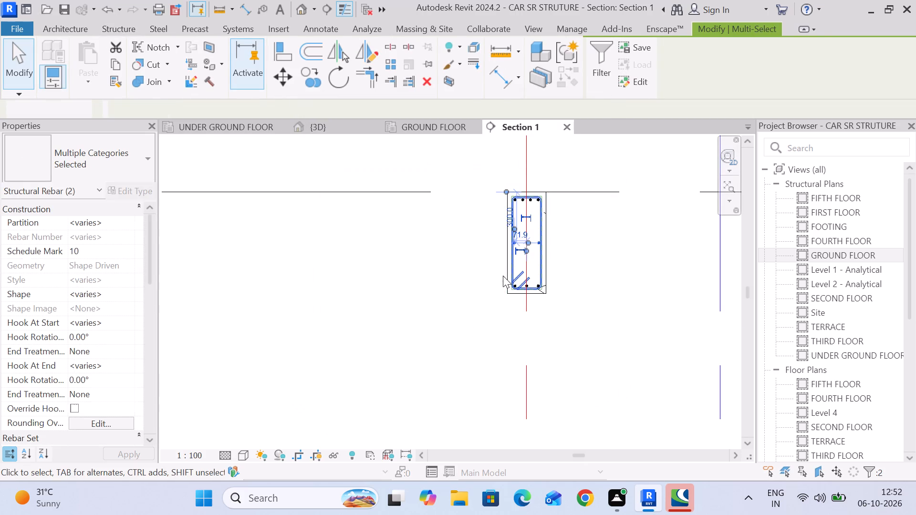
pyautogui.scroll(5, 535, 315)
pyautogui.scroll(1, 553, 250)
pyautogui.moveTo(555, 259); pyautogui.dragTo(523, 330, button='middle')
pyautogui.scroll(12, 493, 337)
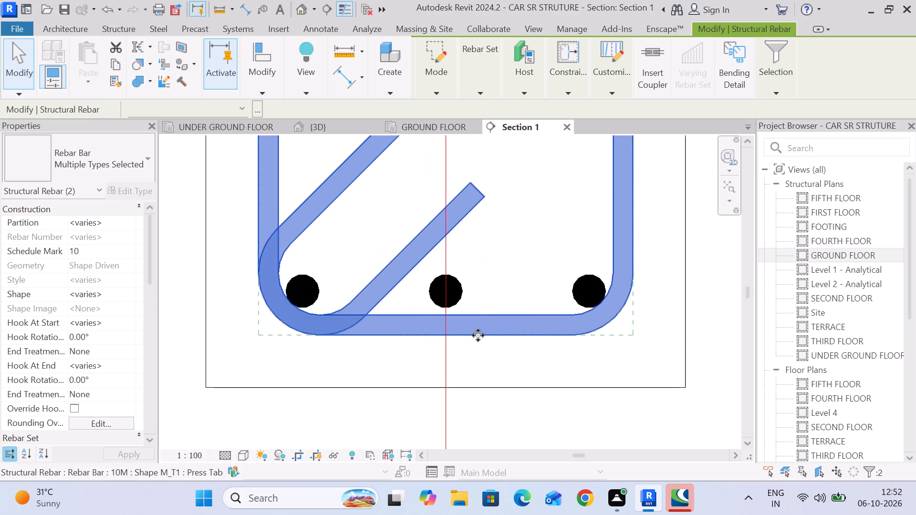
pyautogui.keyDown('ctrl'); pyautogui.click(456, 286); pyautogui.keyUp('ctrl')
pyautogui.scroll(-7, 457, 287)
pyautogui.moveTo(494, 249); pyautogui.dragTo(498, 441, button='middle')
pyautogui.scroll(-2, 501, 279)
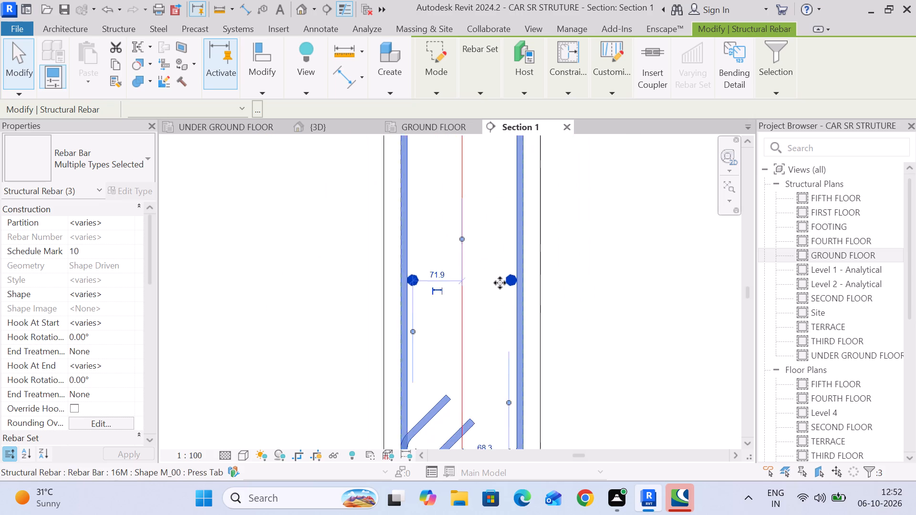
pyautogui.scroll(-2, 500, 283)
pyautogui.moveTo(500, 284); pyautogui.dragTo(507, 363, button='middle')
pyautogui.scroll(7, 482, 244)
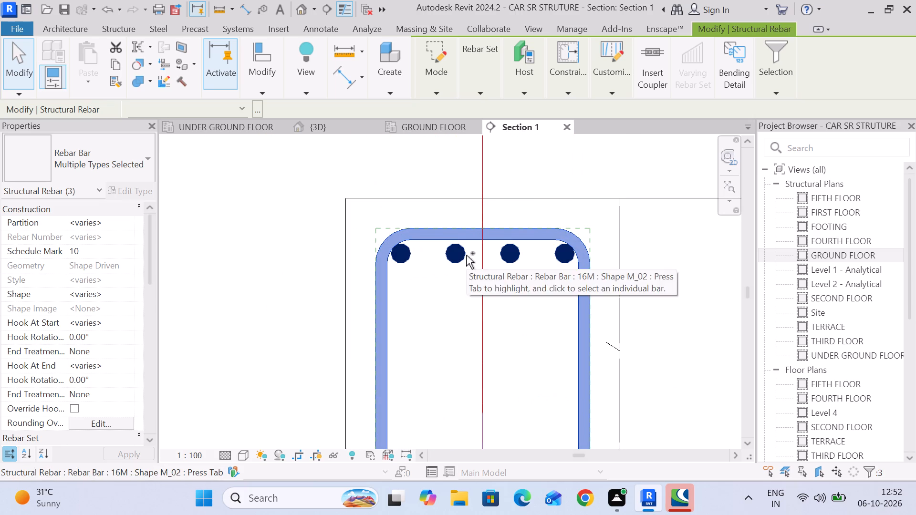
pyautogui.keyDown('ctrl'); pyautogui.click(466, 255); pyautogui.keyUp('ctrl')
pyautogui.scroll(-6, 482, 258)
pyautogui.moveTo(552, 343); pyautogui.dragTo(554, 242, button='middle')
pyautogui.scroll(-7, 560, 250)
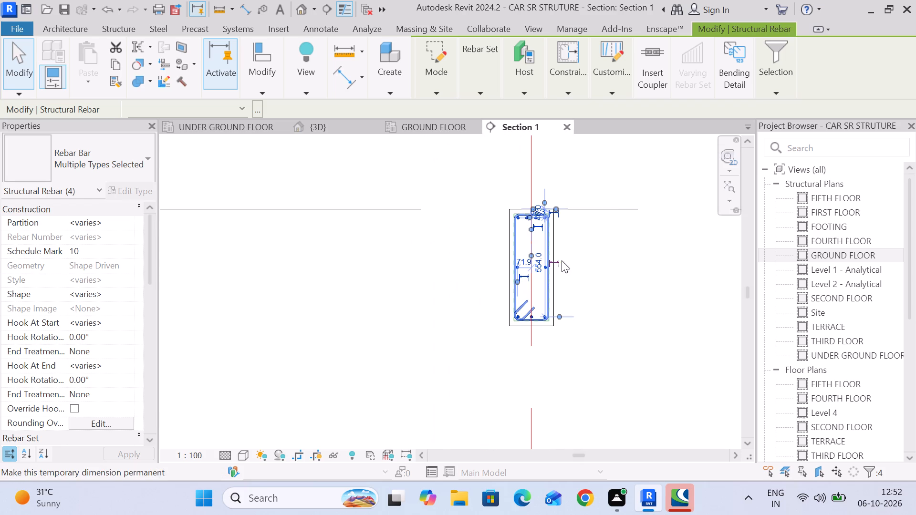
pyautogui.click(767, 71)
pyautogui.click(764, 105)
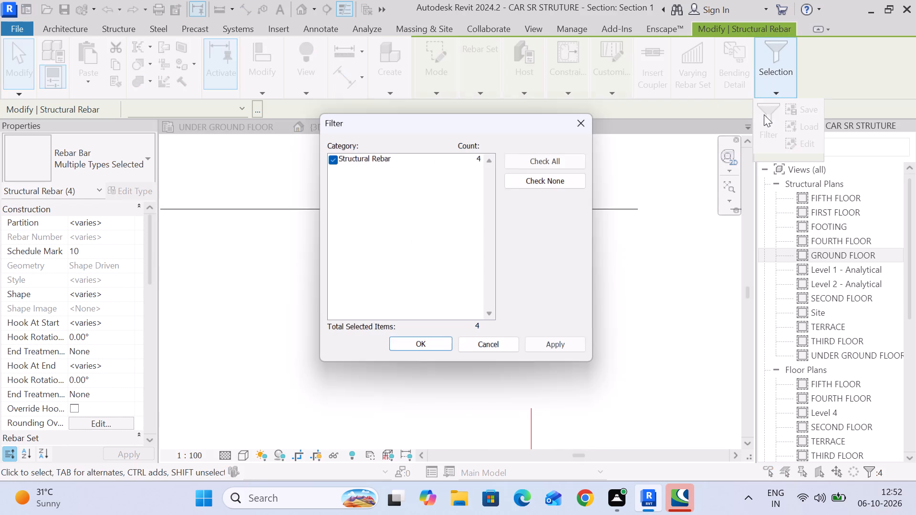
pyautogui.moveTo(411, 348); pyautogui.dragTo(416, 352)
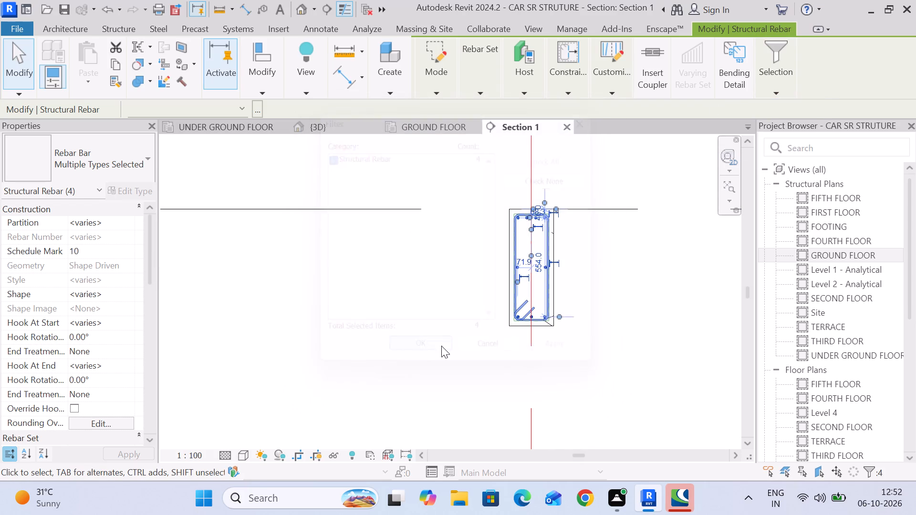
pyautogui.click(260, 89)
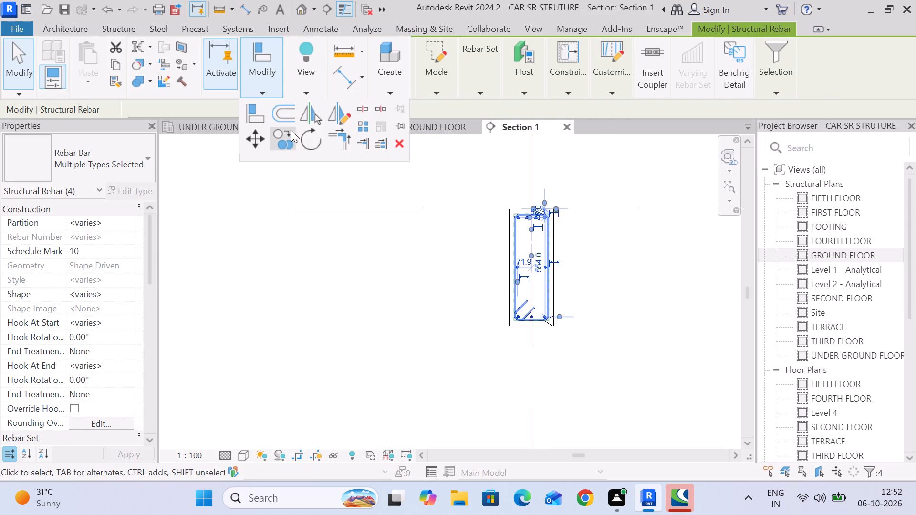
pyautogui.click(286, 141)
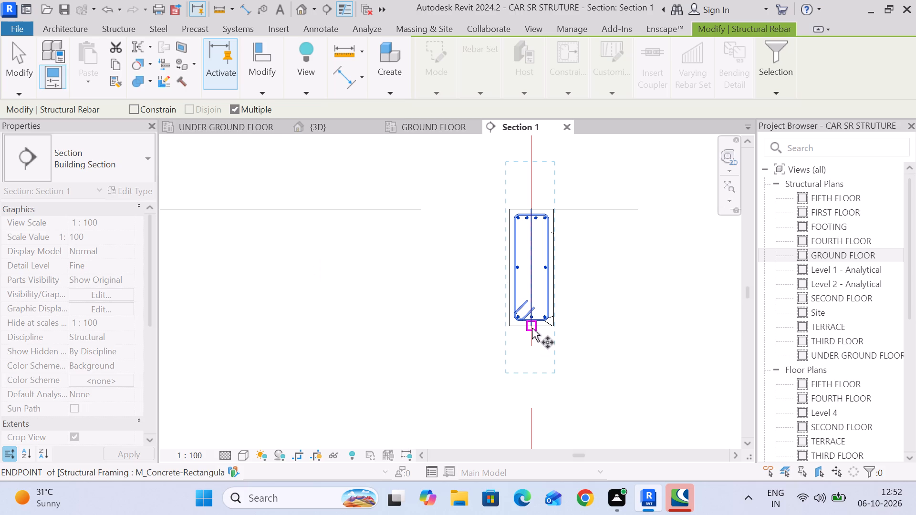
pyautogui.click(531, 326)
pyautogui.scroll(-5, 326, 312)
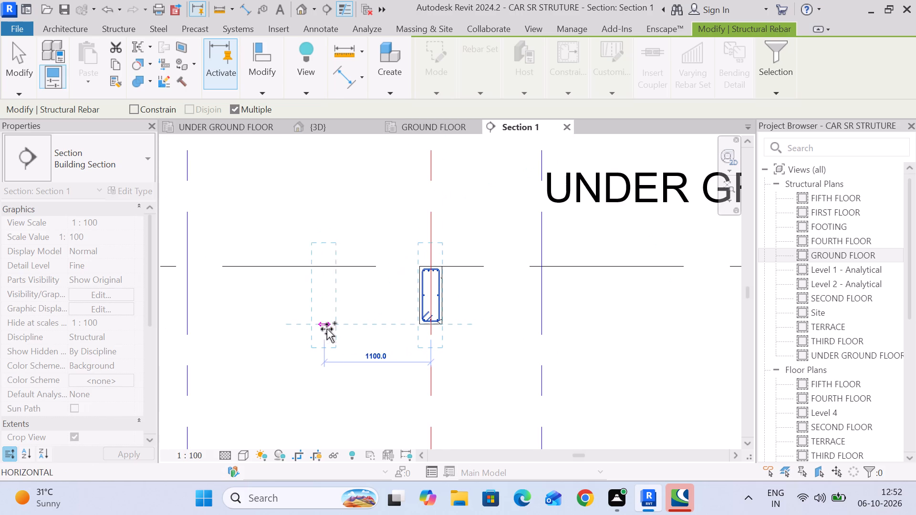
pyautogui.moveTo(326, 329); pyautogui.dragTo(530, 334, button='middle')
pyautogui.click(323, 333)
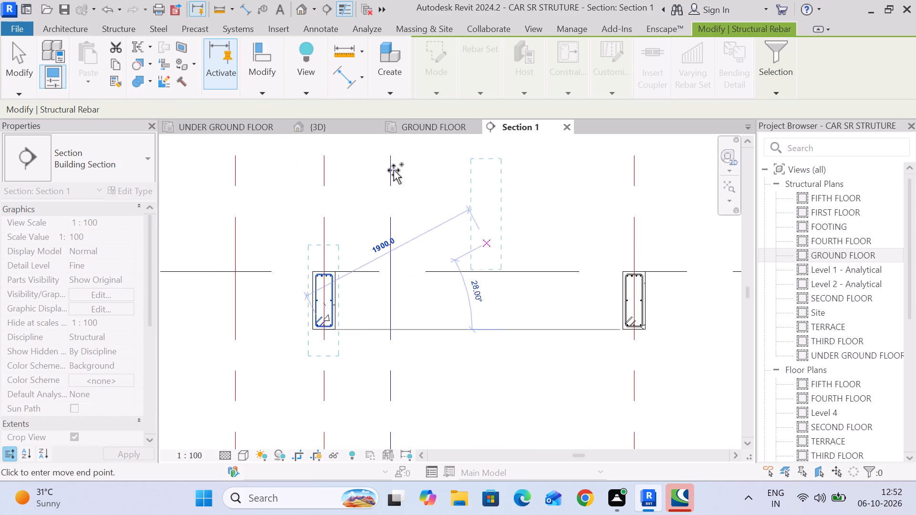
pyautogui.click(27, 72)
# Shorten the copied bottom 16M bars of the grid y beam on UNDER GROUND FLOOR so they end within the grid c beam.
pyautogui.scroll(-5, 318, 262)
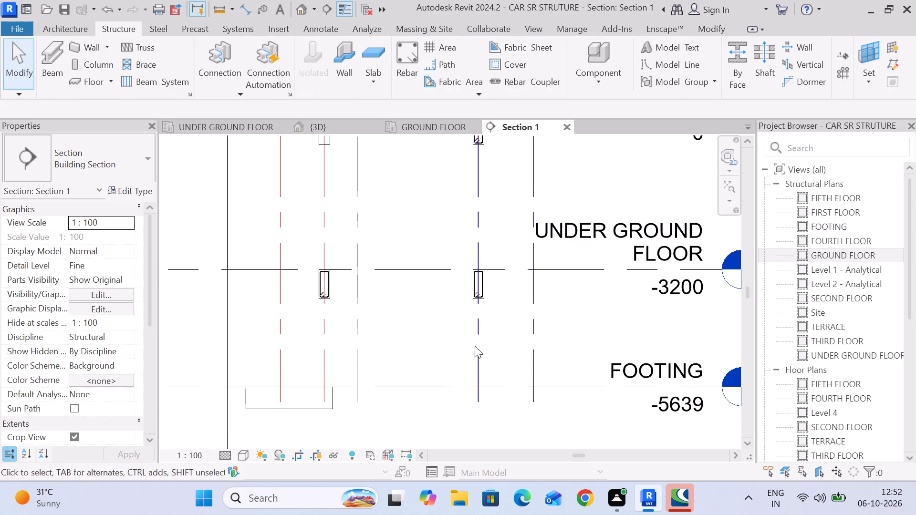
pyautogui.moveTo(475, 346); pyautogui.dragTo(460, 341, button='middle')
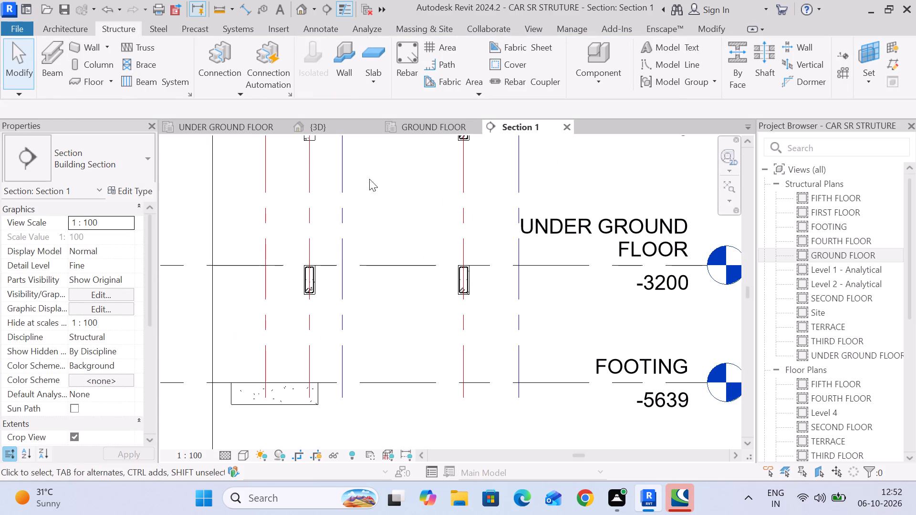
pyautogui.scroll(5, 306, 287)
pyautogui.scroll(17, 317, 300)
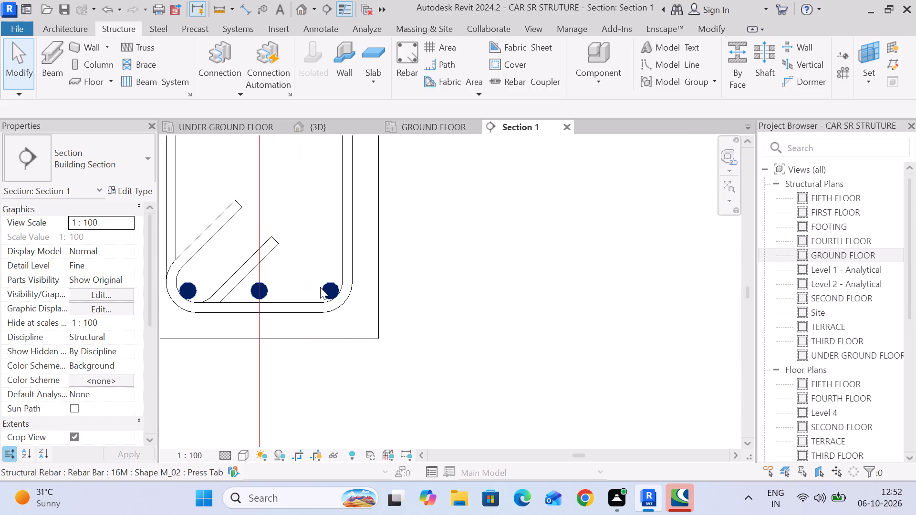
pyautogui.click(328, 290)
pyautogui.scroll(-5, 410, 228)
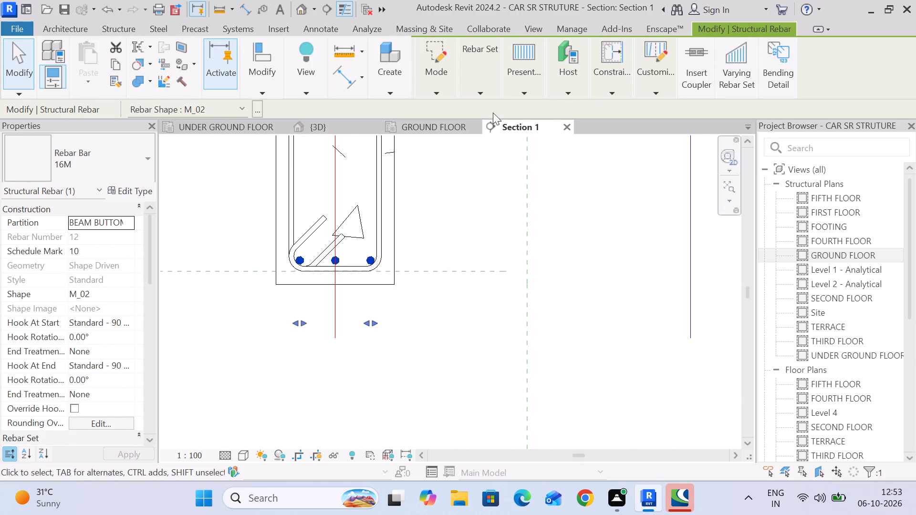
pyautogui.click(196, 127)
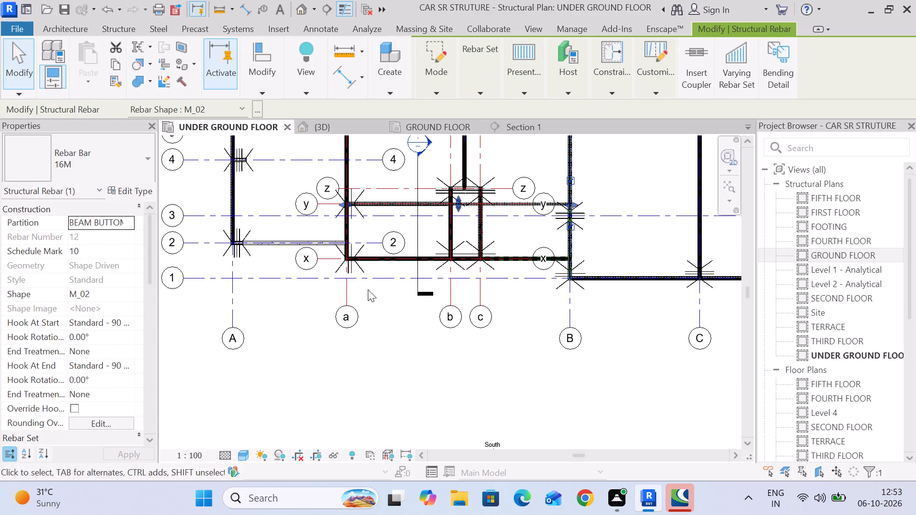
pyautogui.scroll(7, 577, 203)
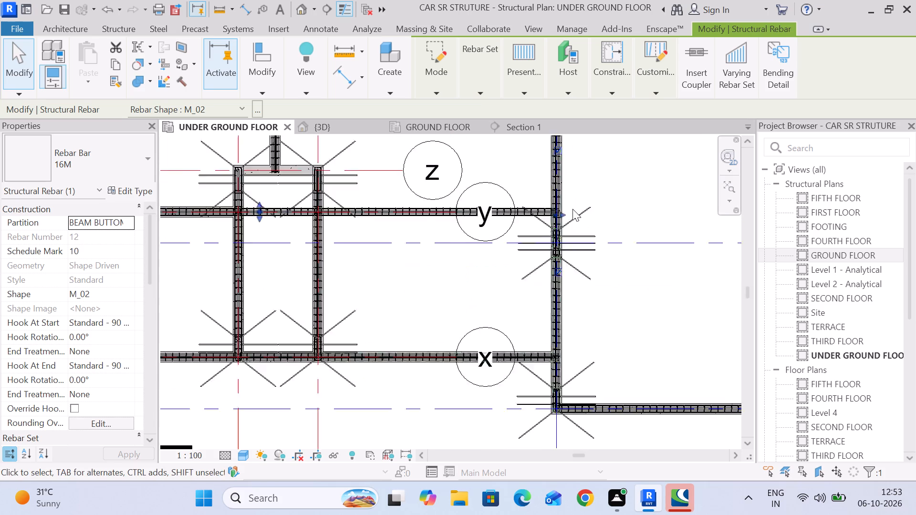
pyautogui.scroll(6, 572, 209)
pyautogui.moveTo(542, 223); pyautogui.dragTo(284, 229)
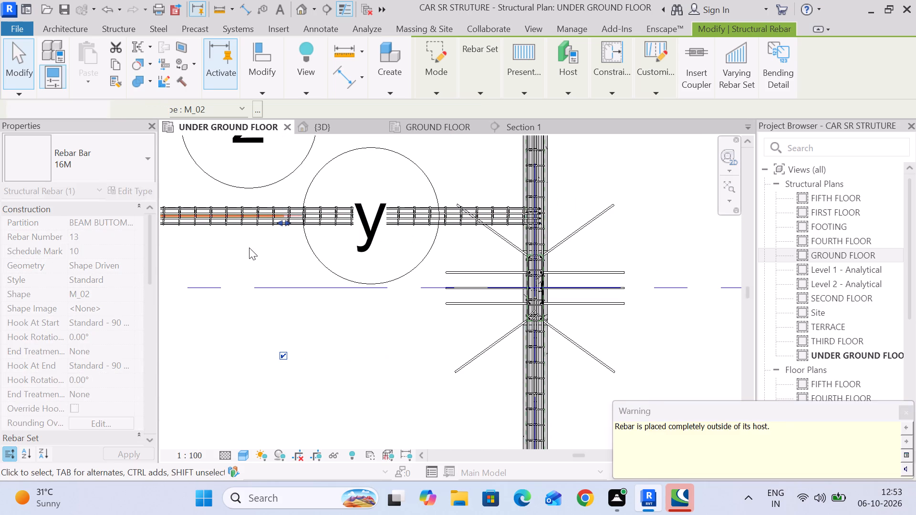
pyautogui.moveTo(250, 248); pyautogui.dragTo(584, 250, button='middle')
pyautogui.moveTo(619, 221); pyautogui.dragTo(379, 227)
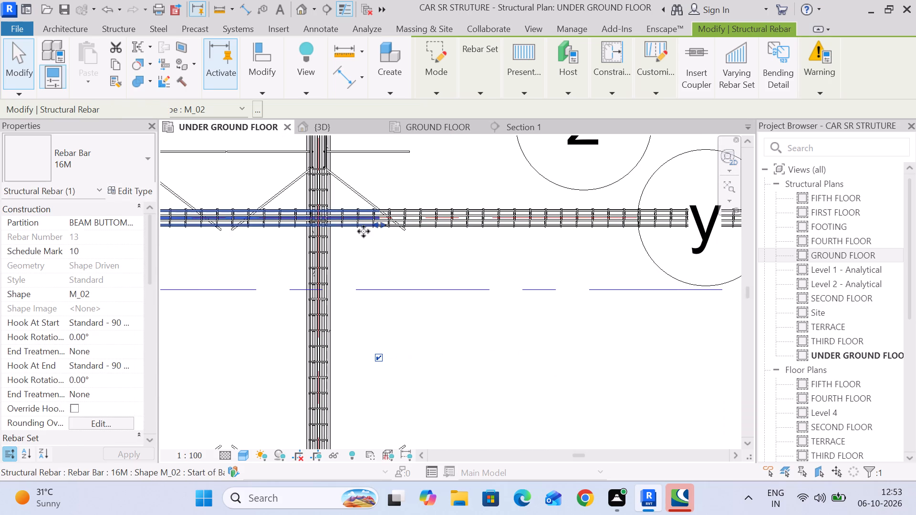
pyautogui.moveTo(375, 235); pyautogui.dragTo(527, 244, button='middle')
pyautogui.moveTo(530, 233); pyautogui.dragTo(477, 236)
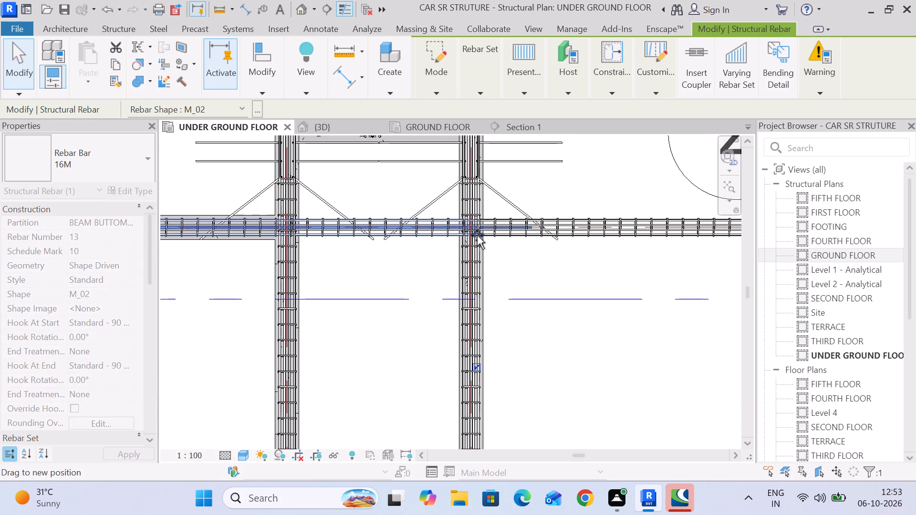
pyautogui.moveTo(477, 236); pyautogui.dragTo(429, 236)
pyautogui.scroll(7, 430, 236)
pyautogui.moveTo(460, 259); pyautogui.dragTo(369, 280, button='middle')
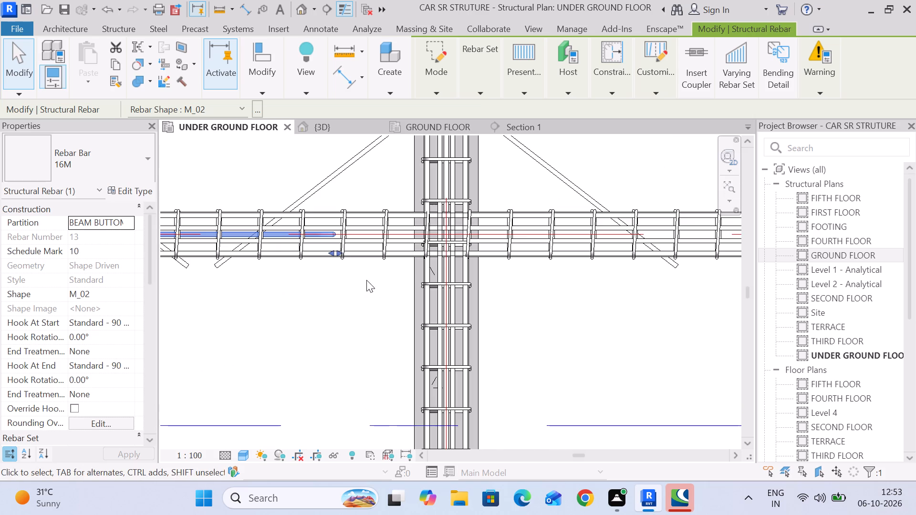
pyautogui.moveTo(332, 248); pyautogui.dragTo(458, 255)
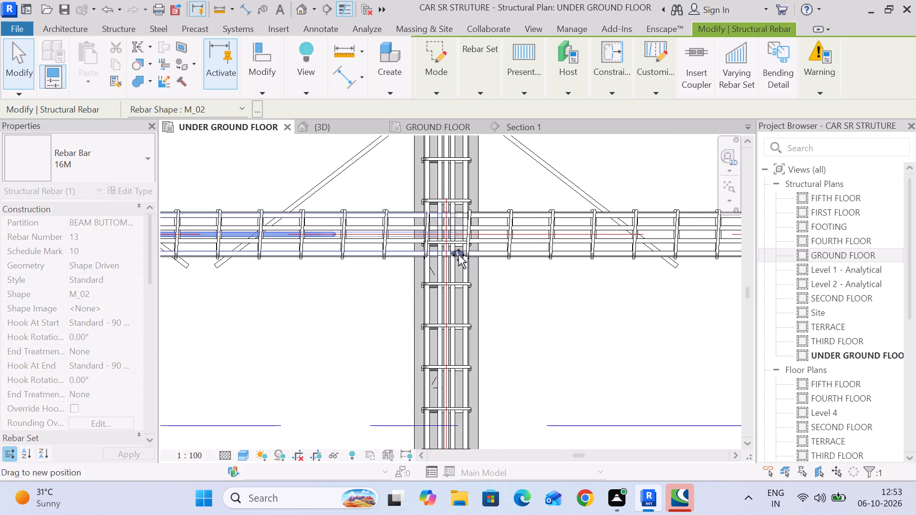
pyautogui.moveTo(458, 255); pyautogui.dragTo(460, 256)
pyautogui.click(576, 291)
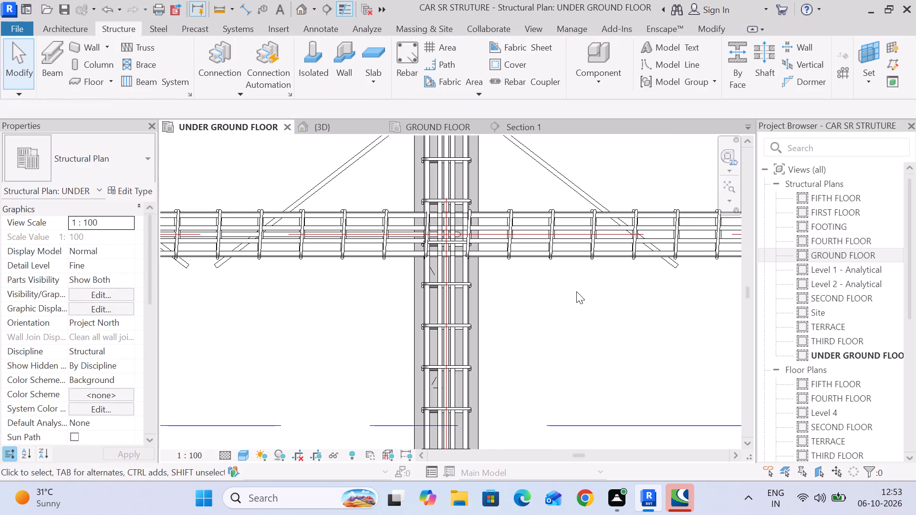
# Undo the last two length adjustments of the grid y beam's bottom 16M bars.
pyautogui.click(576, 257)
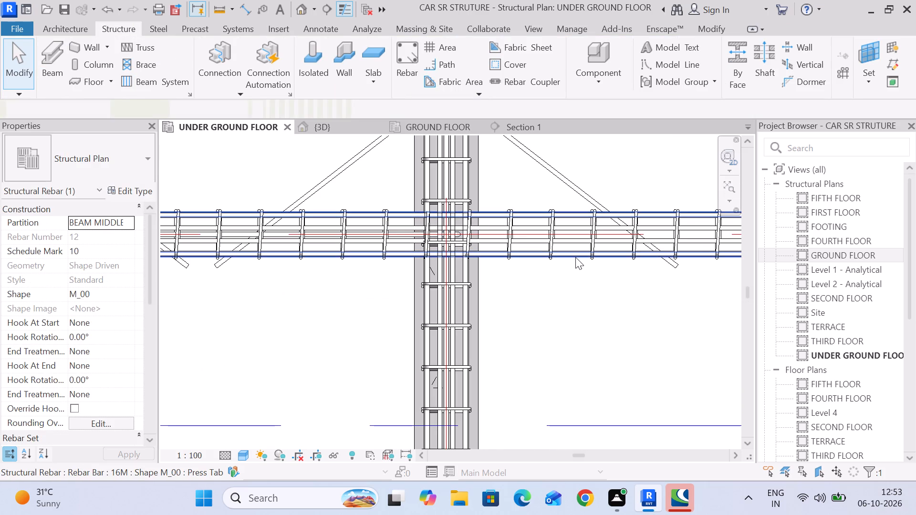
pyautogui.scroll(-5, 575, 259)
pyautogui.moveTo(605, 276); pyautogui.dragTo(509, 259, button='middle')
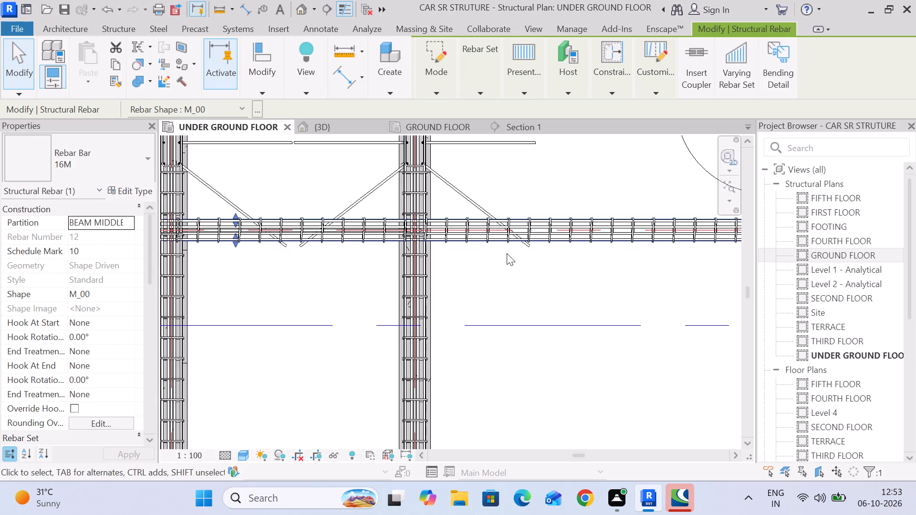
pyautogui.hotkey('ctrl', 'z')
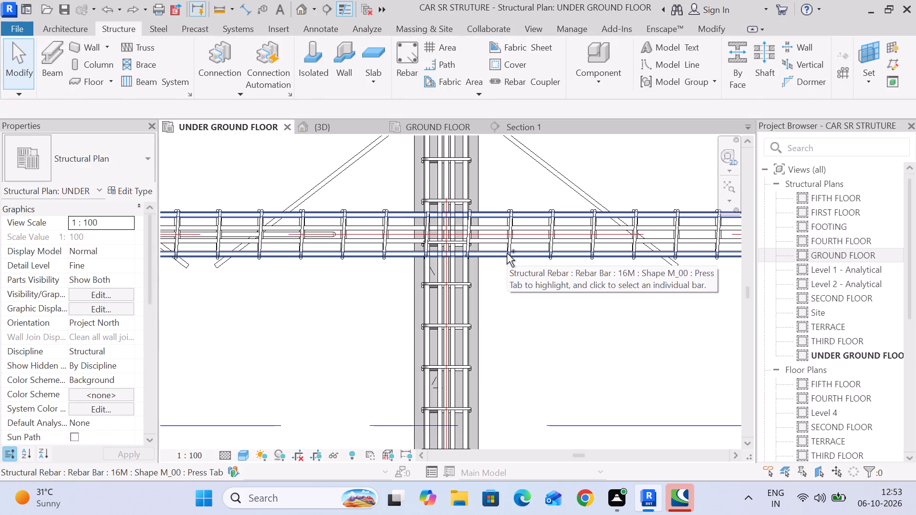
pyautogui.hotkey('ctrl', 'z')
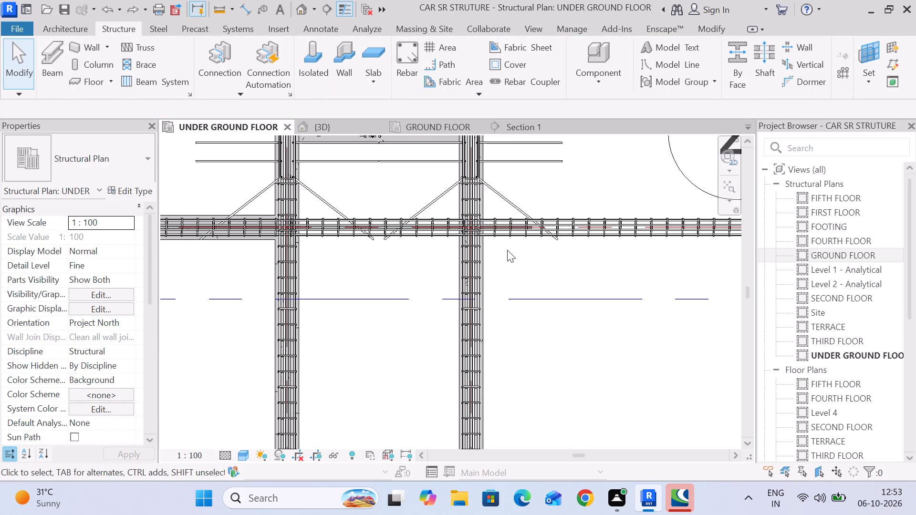
# Examine how far the copied reinforcement along grid y extends between grids a and B in the UNDER GROUND FLOOR plan.
pyautogui.scroll(-6, 524, 279)
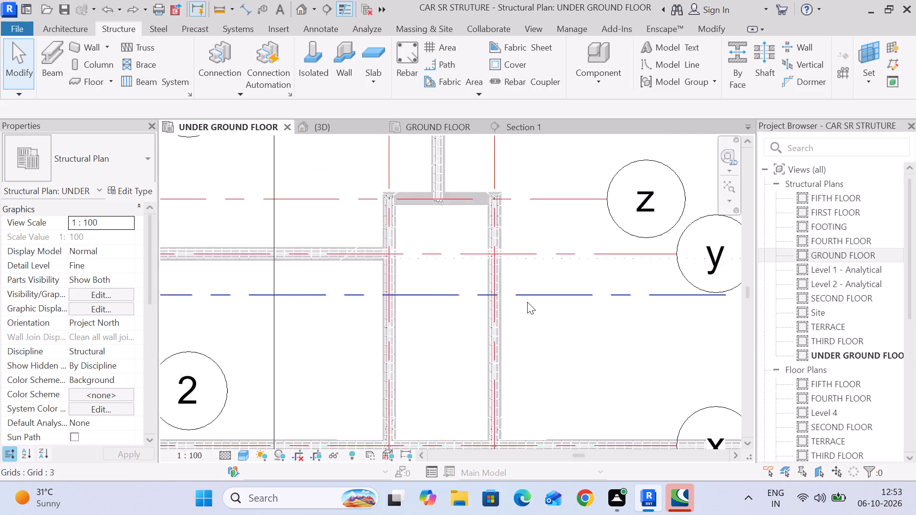
pyautogui.scroll(-2, 527, 302)
pyautogui.scroll(12, 655, 272)
pyautogui.moveTo(720, 309); pyautogui.dragTo(639, 305, button='middle')
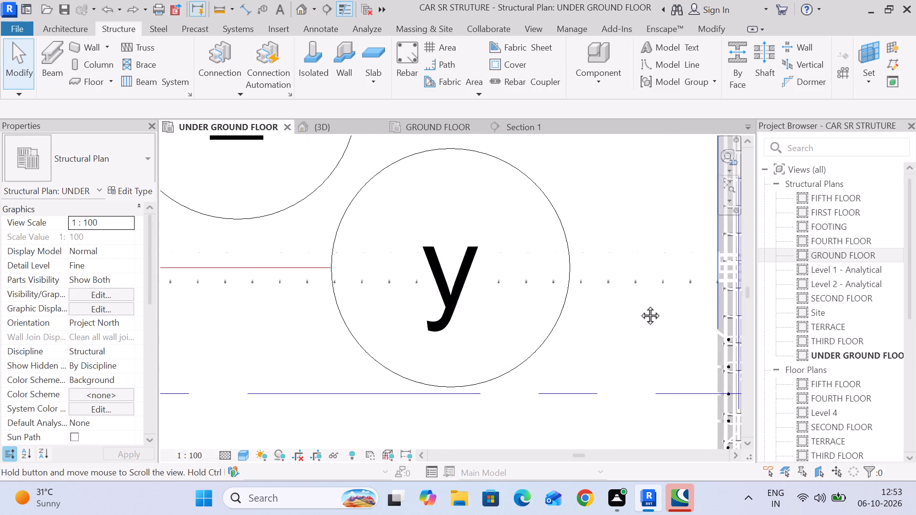
pyautogui.moveTo(639, 305); pyautogui.dragTo(556, 303, button='middle')
pyautogui.scroll(6, 622, 265)
pyautogui.scroll(-6, 387, 309)
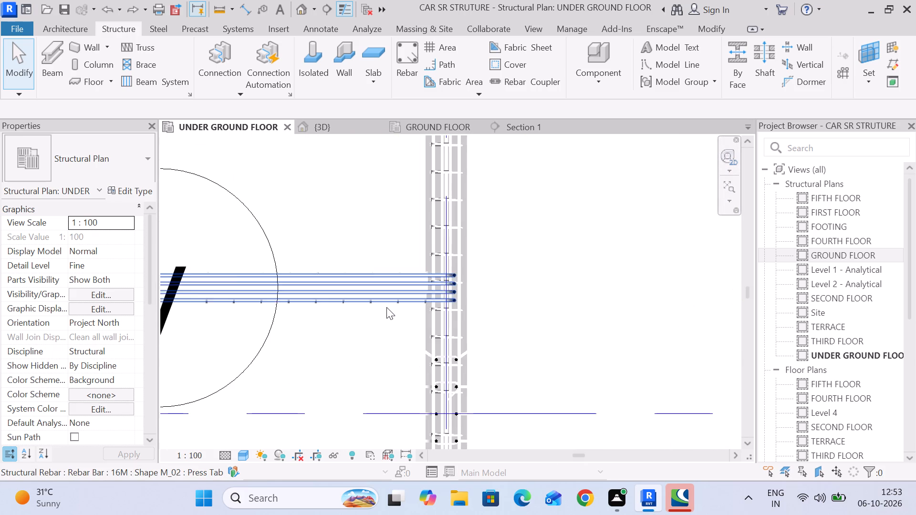
pyautogui.scroll(-10, 427, 296)
pyautogui.moveTo(422, 298); pyautogui.dragTo(614, 223, button='middle')
pyautogui.scroll(-2, 614, 233)
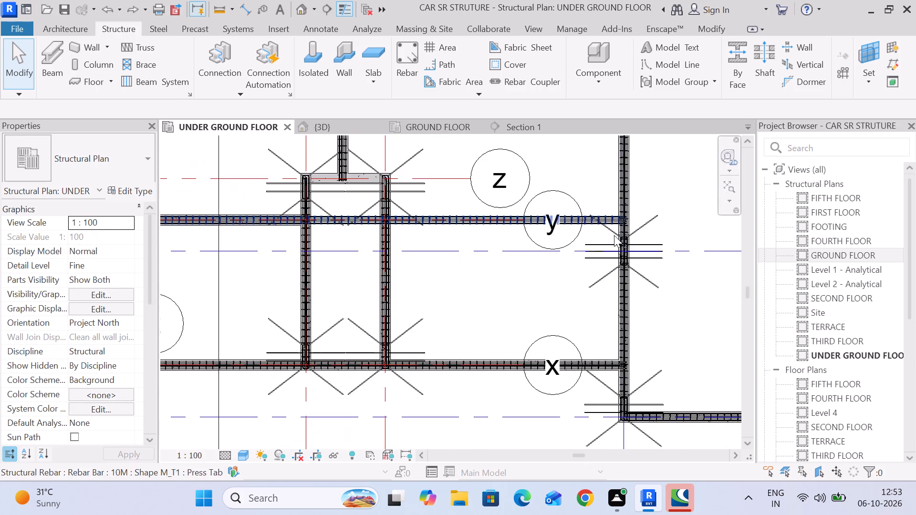
pyautogui.scroll(-4, 614, 235)
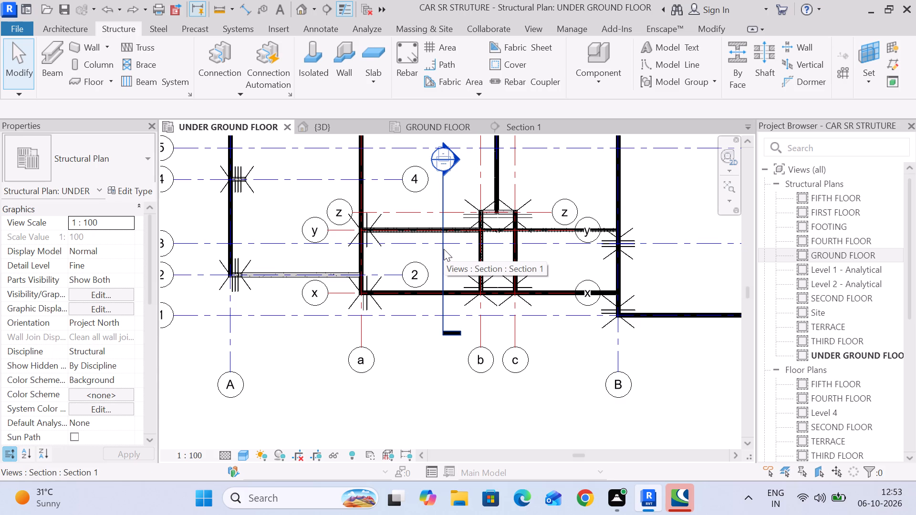
pyautogui.scroll(-5, 448, 247)
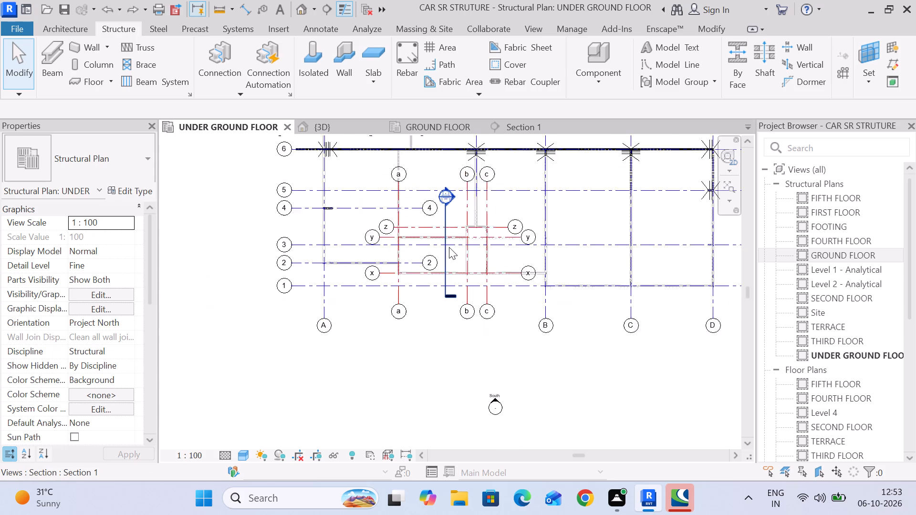
pyautogui.scroll(7, 449, 247)
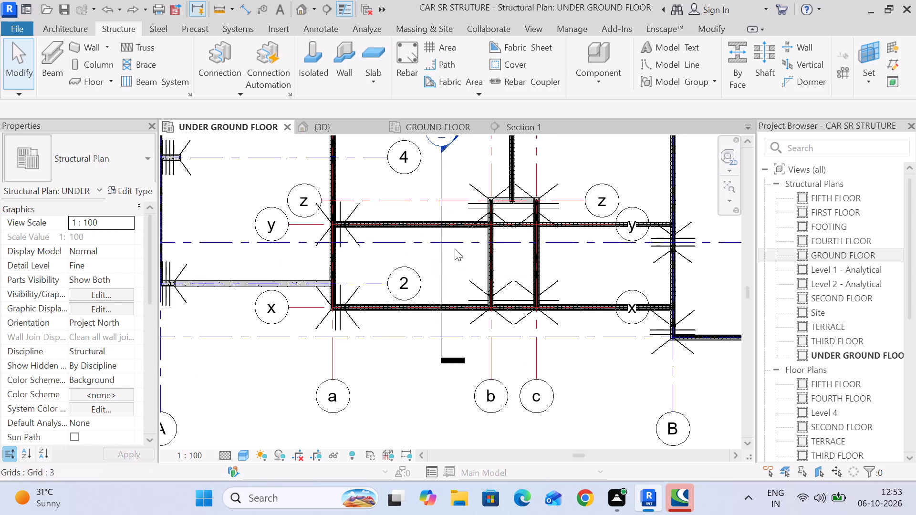
pyautogui.scroll(-2, 458, 252)
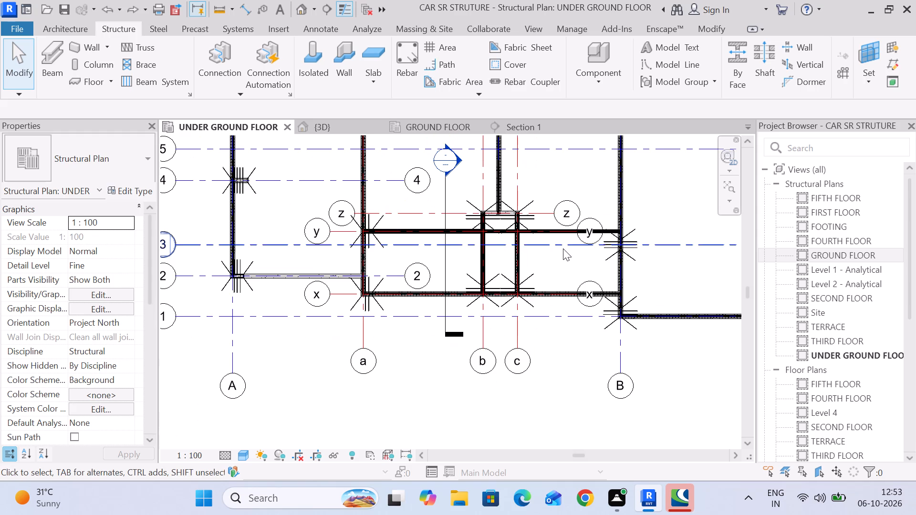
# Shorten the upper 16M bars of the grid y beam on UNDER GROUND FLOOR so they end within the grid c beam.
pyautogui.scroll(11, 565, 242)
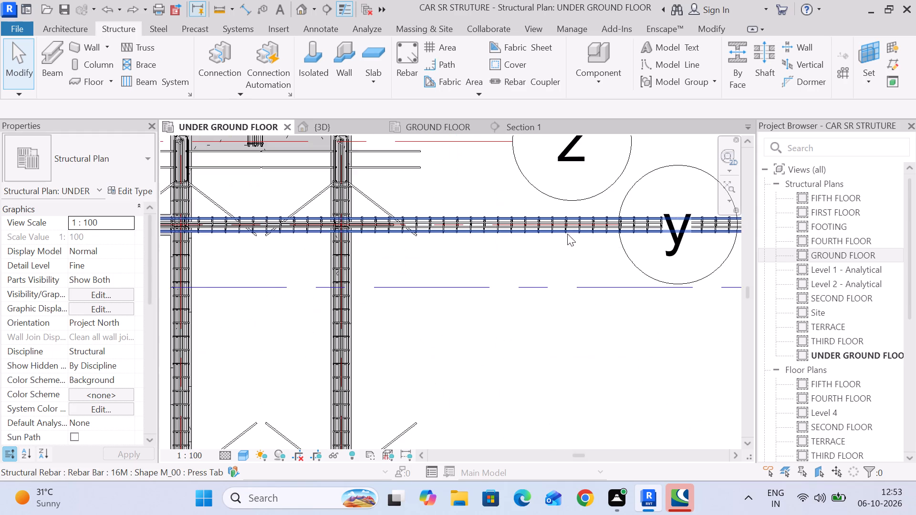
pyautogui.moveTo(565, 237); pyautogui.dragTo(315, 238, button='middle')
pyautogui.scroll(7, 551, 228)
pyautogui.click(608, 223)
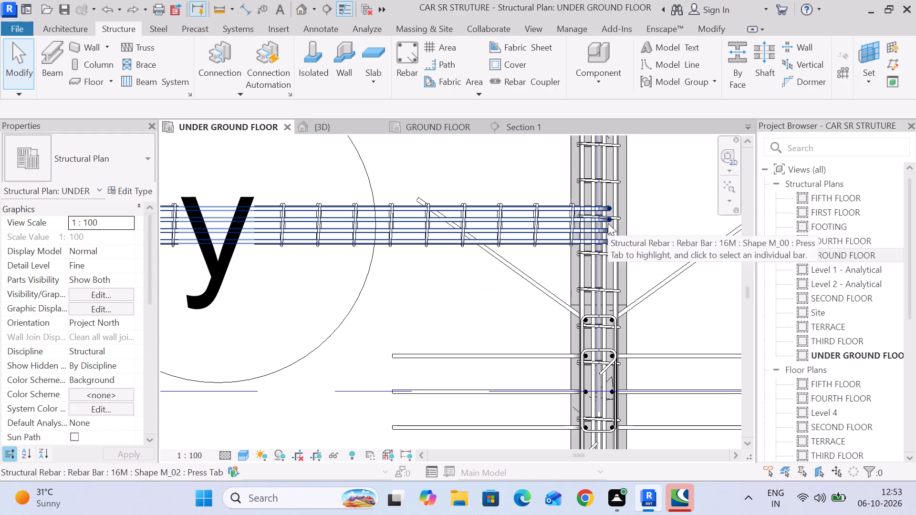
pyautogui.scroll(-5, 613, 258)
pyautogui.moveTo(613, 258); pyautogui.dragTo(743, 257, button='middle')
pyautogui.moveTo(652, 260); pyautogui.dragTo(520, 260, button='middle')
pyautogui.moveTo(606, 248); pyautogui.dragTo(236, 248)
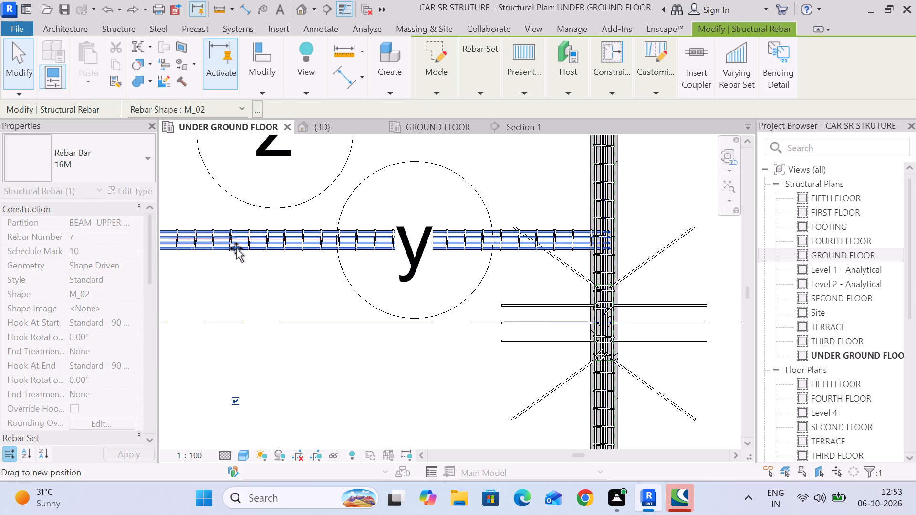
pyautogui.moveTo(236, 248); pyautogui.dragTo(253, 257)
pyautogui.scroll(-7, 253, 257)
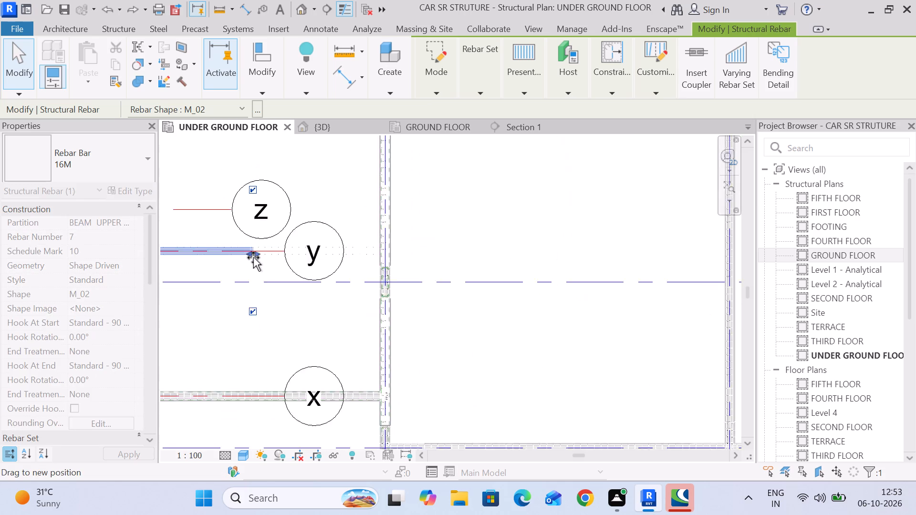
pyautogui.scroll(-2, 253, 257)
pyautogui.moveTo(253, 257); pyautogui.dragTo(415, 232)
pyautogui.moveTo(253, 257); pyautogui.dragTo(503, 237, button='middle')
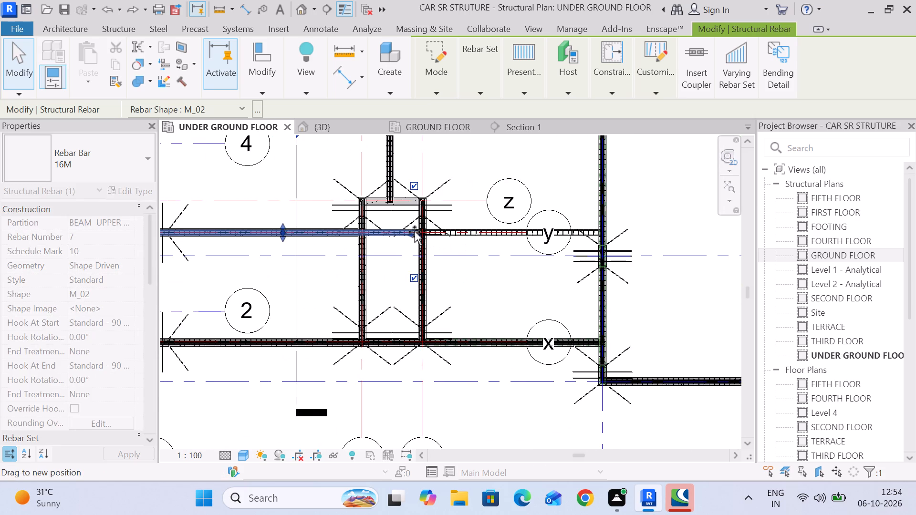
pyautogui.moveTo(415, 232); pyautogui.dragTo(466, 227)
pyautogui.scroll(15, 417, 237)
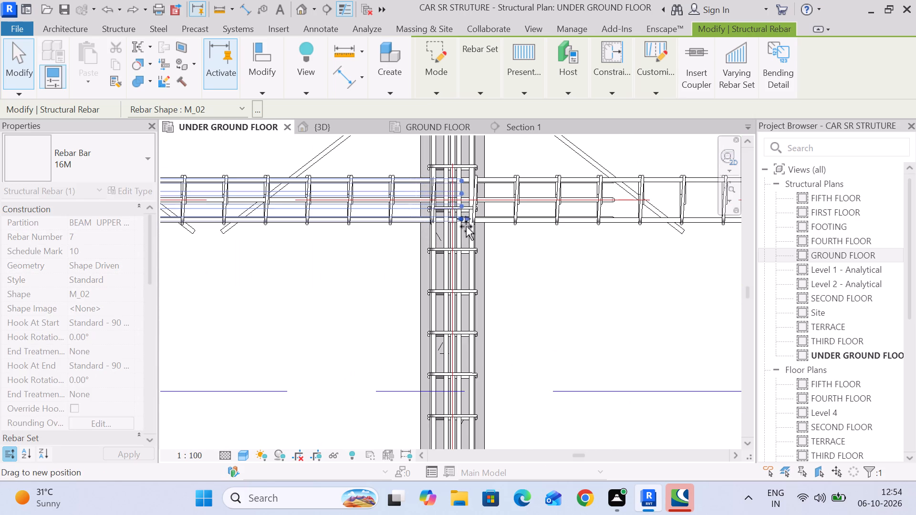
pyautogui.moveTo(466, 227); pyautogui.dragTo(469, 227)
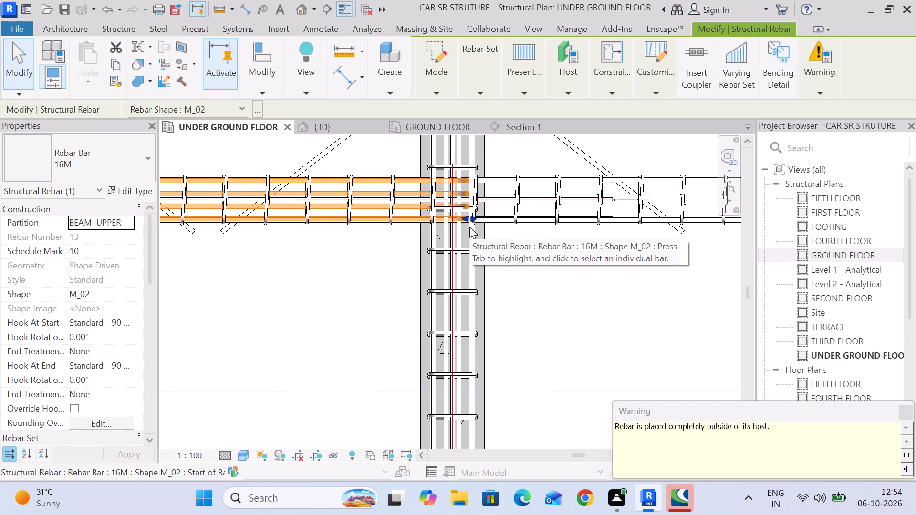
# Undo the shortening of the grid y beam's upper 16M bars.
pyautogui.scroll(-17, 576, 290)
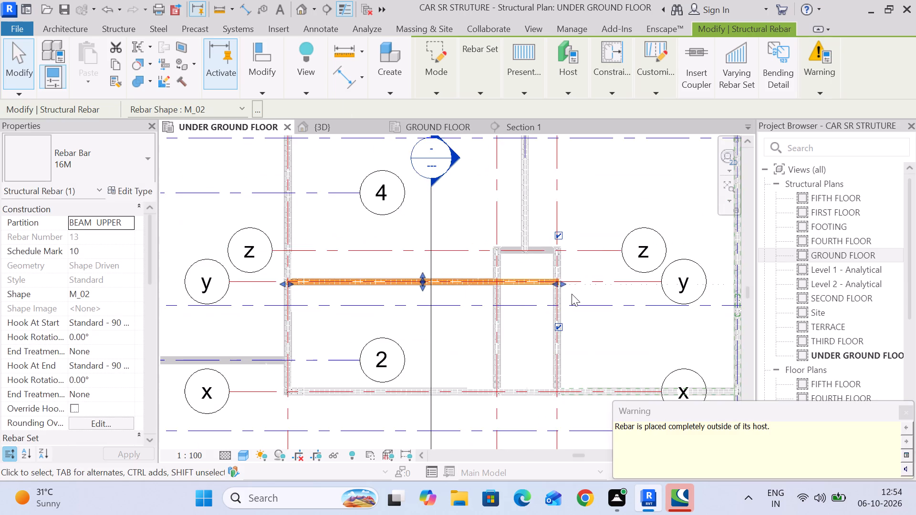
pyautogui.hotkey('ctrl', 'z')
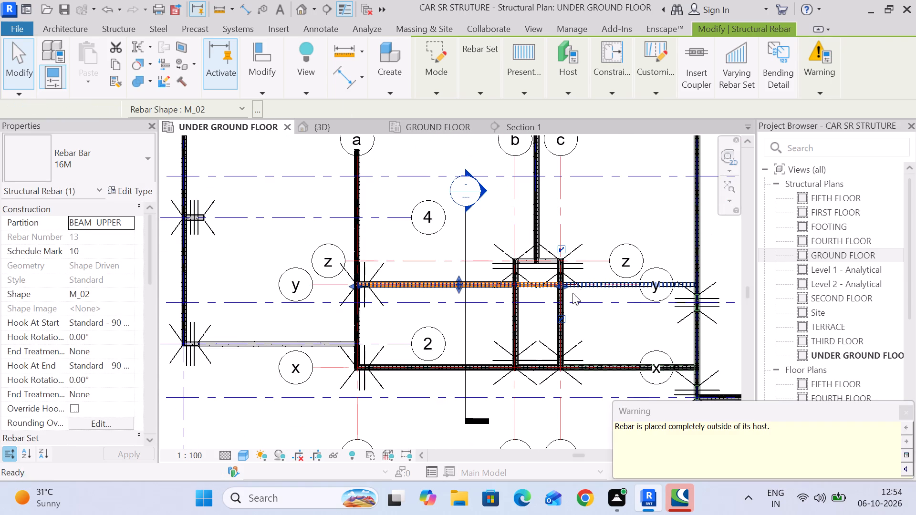
# Delete the copied reinforcement of the grid y beam on UNDER GROUND FLOOR, including its upper 16M bars, together with the grid y line.
pyautogui.scroll(-11, 577, 297)
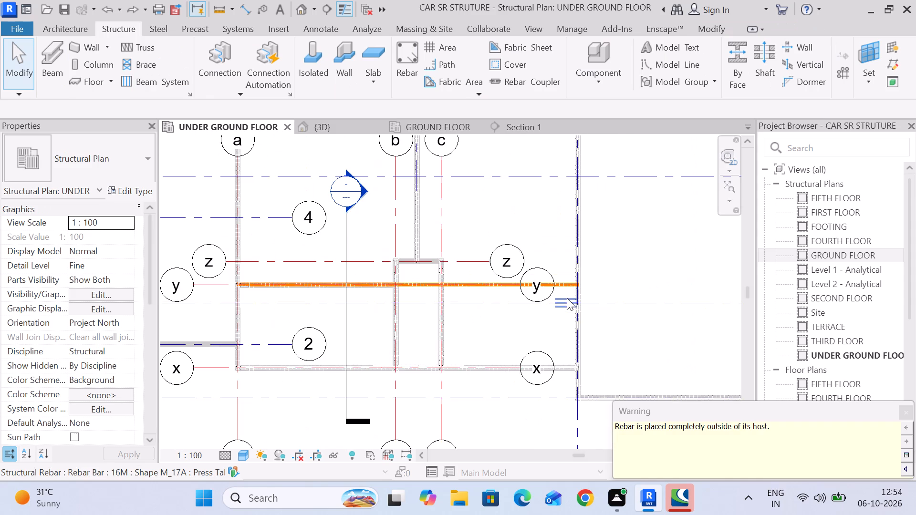
pyautogui.click(501, 331)
pyautogui.click(500, 285)
pyautogui.scroll(8, 500, 285)
pyautogui.click(529, 381)
pyautogui.moveTo(502, 312); pyautogui.dragTo(453, 272)
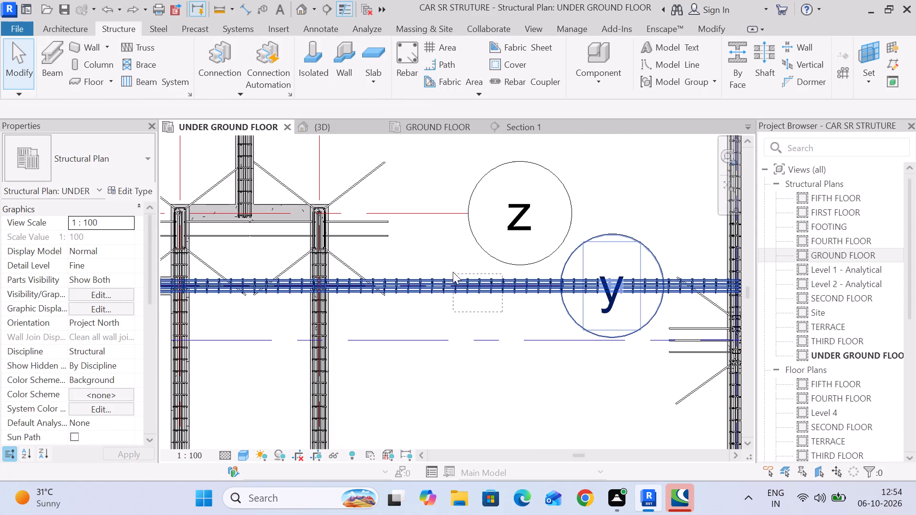
pyautogui.moveTo(453, 272); pyautogui.dragTo(449, 262)
pyautogui.scroll(-6, 452, 369)
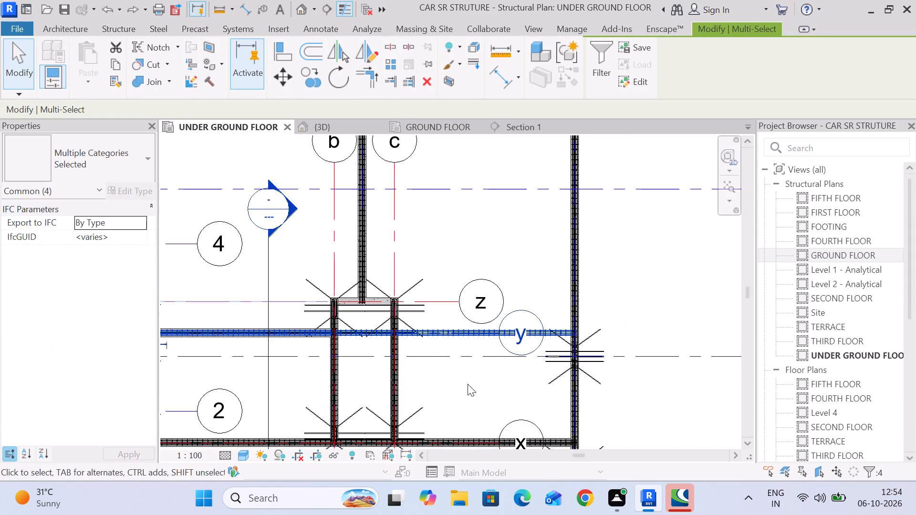
pyautogui.scroll(-3, 467, 381)
pyautogui.moveTo(467, 381); pyautogui.dragTo(508, 308, button='middle')
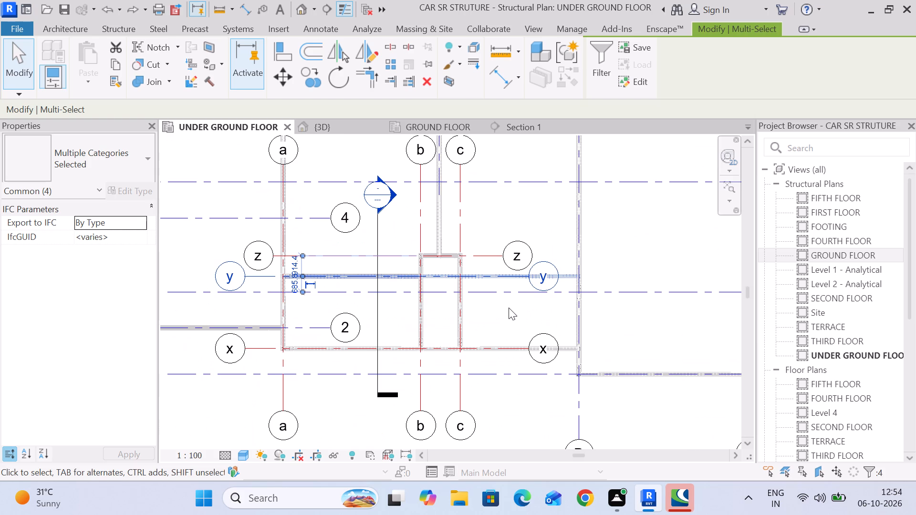
pyautogui.press('Delete')
pyautogui.scroll(9, 474, 257)
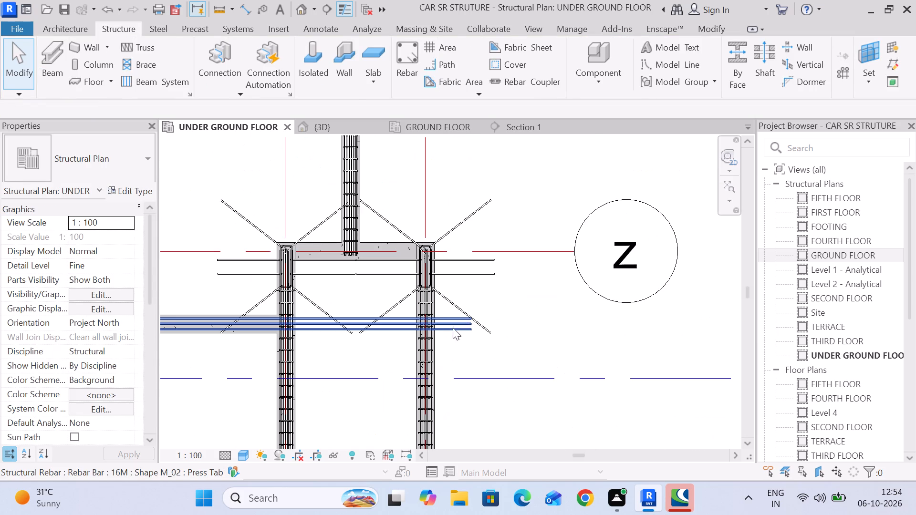
pyautogui.click(451, 329)
pyautogui.press('Delete')
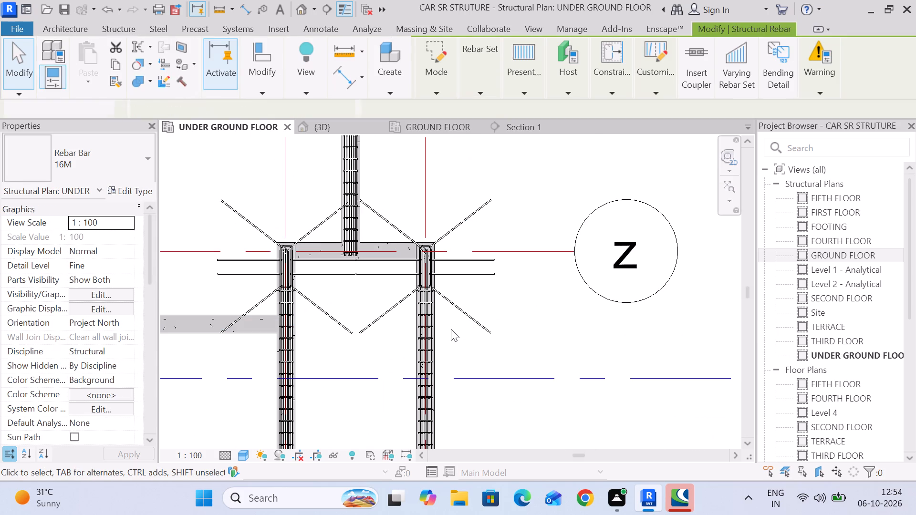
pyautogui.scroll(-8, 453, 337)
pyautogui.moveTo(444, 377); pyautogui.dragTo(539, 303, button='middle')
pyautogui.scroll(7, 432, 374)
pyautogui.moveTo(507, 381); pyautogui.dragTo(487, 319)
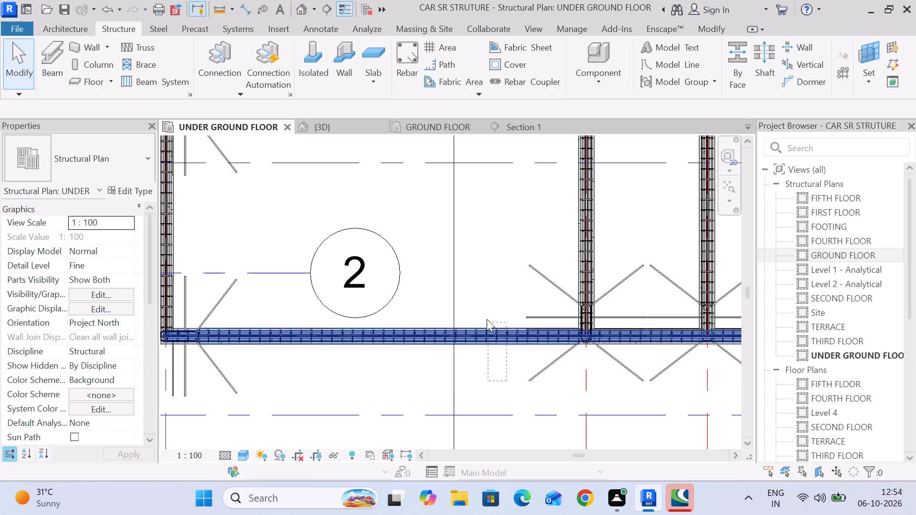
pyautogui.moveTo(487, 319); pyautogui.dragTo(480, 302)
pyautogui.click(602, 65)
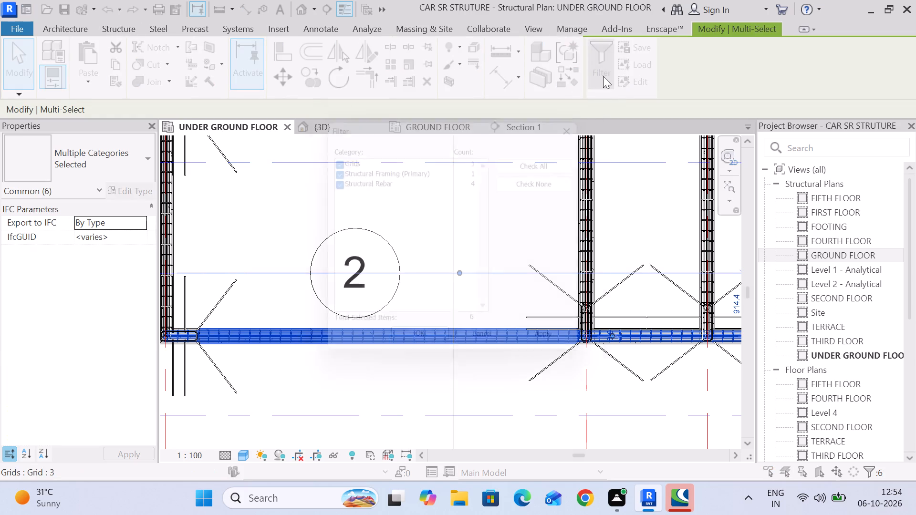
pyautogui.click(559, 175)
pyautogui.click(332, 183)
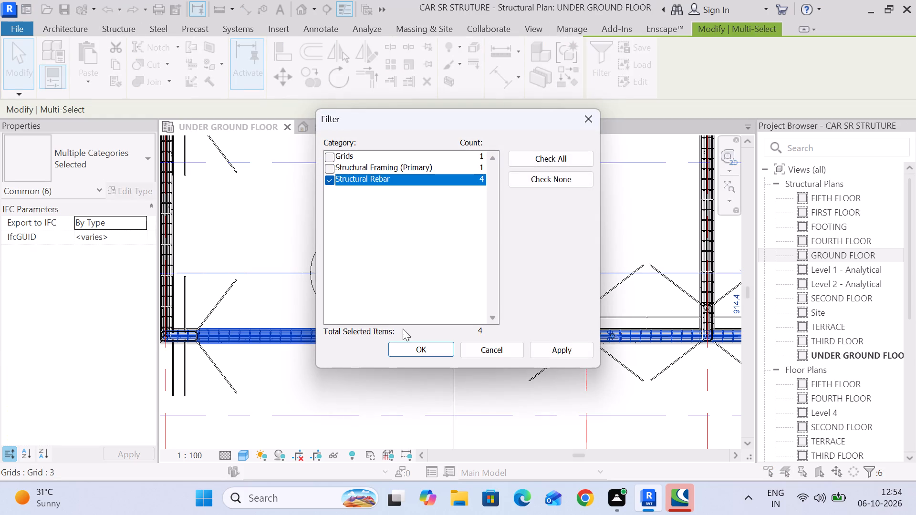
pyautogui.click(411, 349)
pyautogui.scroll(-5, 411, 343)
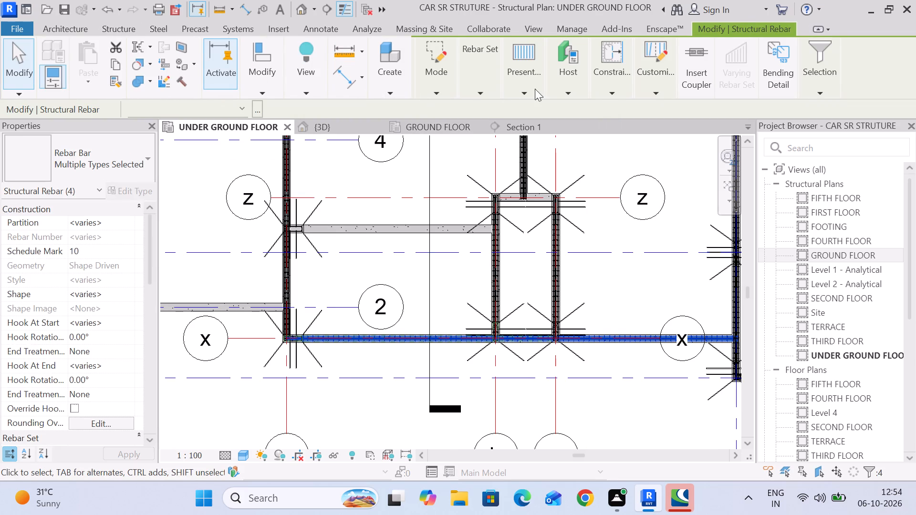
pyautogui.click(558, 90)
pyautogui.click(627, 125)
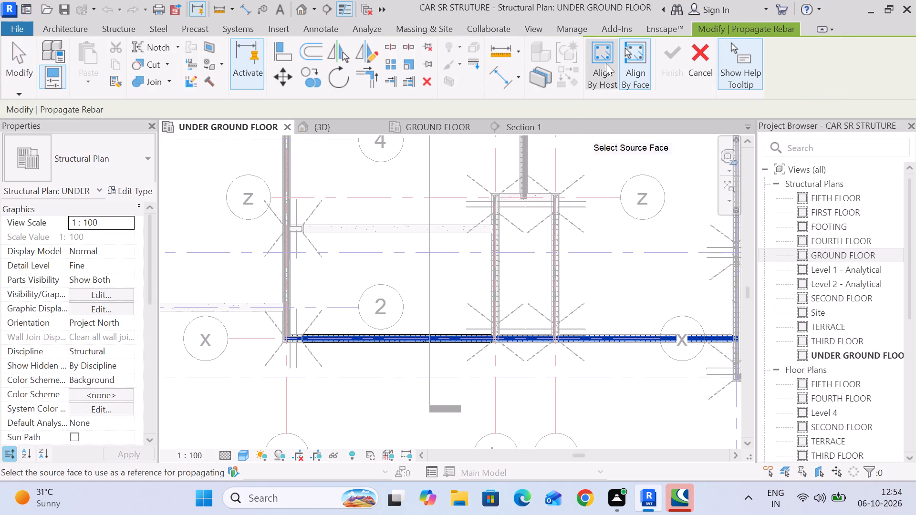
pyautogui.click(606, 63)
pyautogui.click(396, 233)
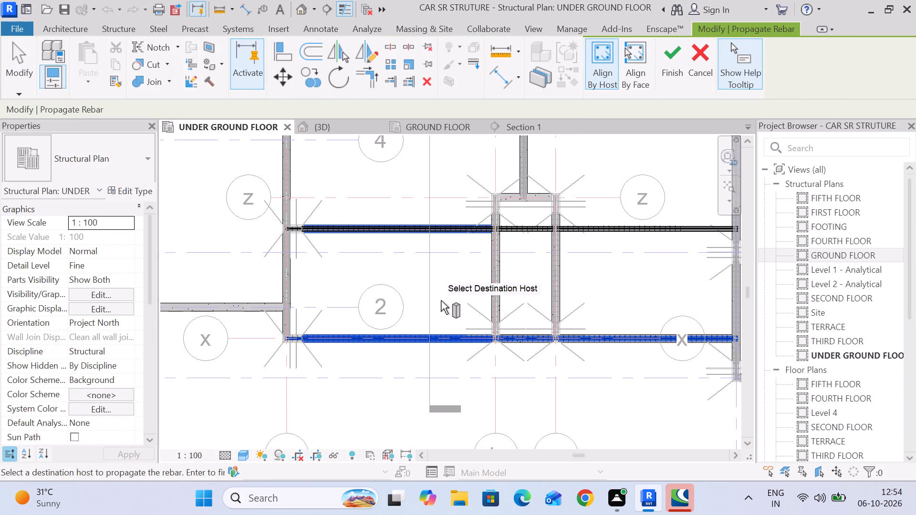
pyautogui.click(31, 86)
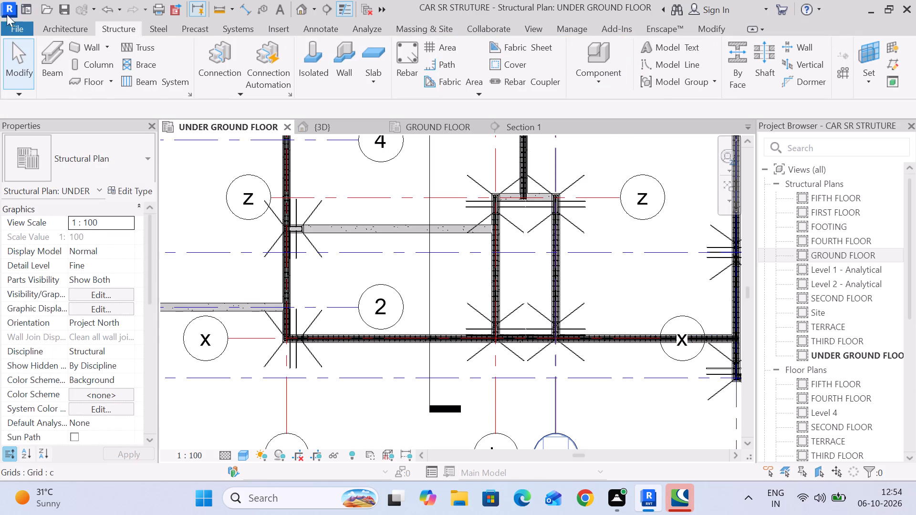
# Propagate only the grid x beam's structural rebar, aligned by host, to the parallel beam between grids a and b just below grid z.
pyautogui.scroll(-4, 406, 300)
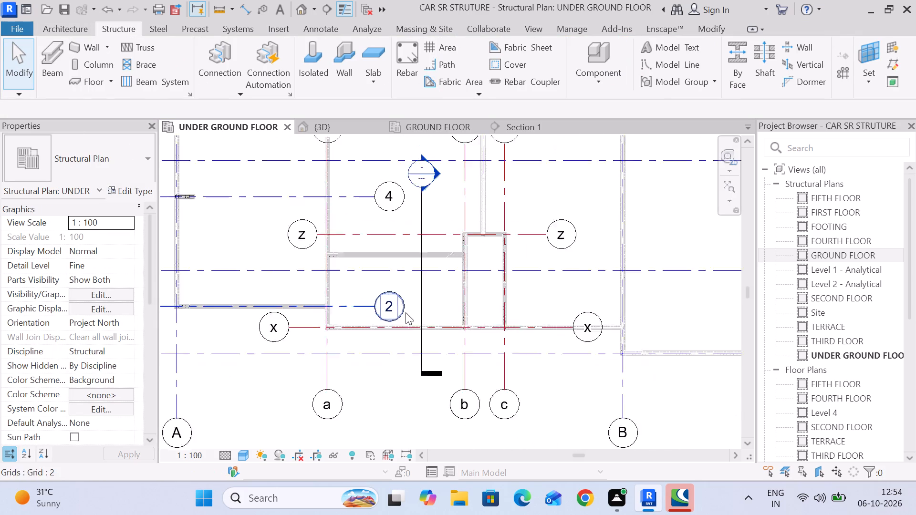
pyautogui.scroll(7, 421, 340)
pyautogui.click(445, 331)
pyautogui.moveTo(444, 331); pyautogui.dragTo(422, 271)
pyautogui.click(598, 55)
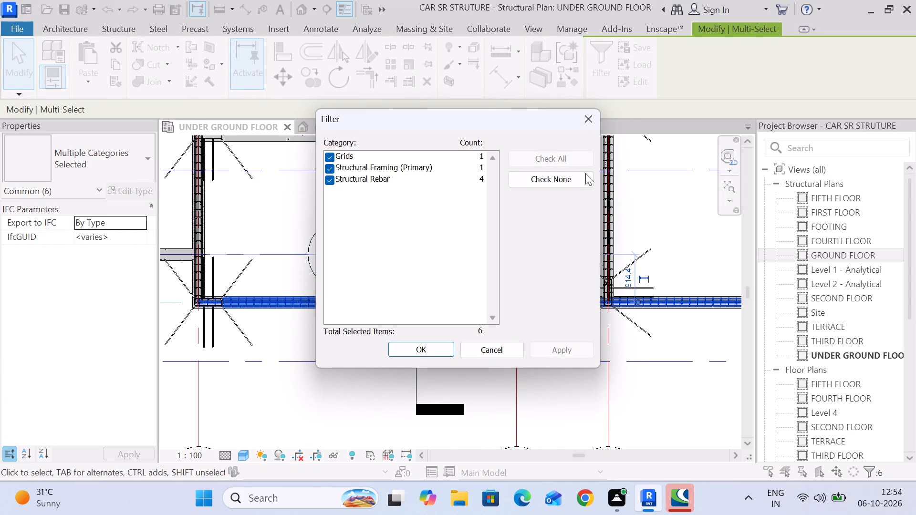
pyautogui.click(569, 171)
pyautogui.click(327, 184)
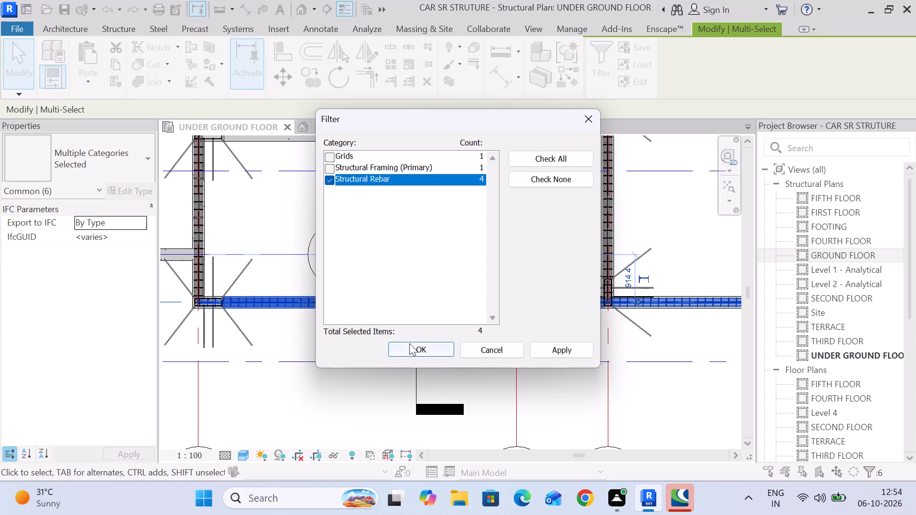
pyautogui.click(409, 343)
pyautogui.click(571, 93)
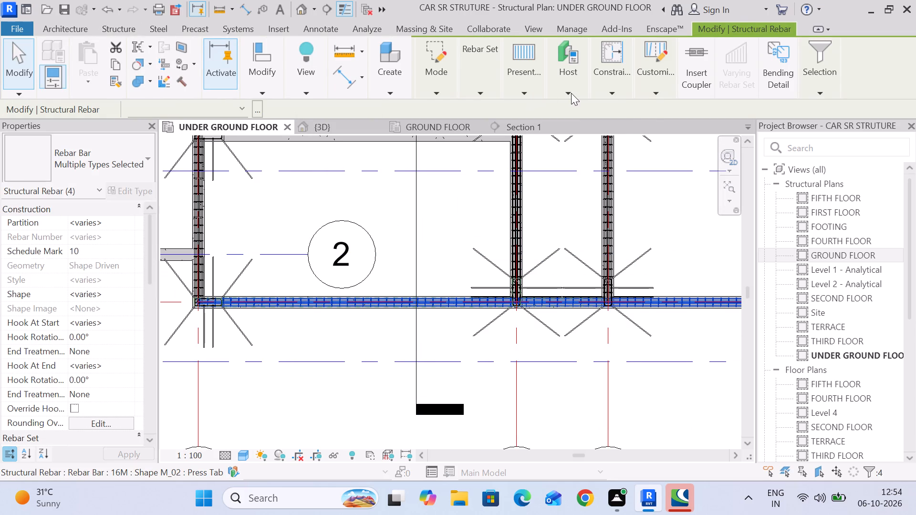
pyautogui.click(624, 120)
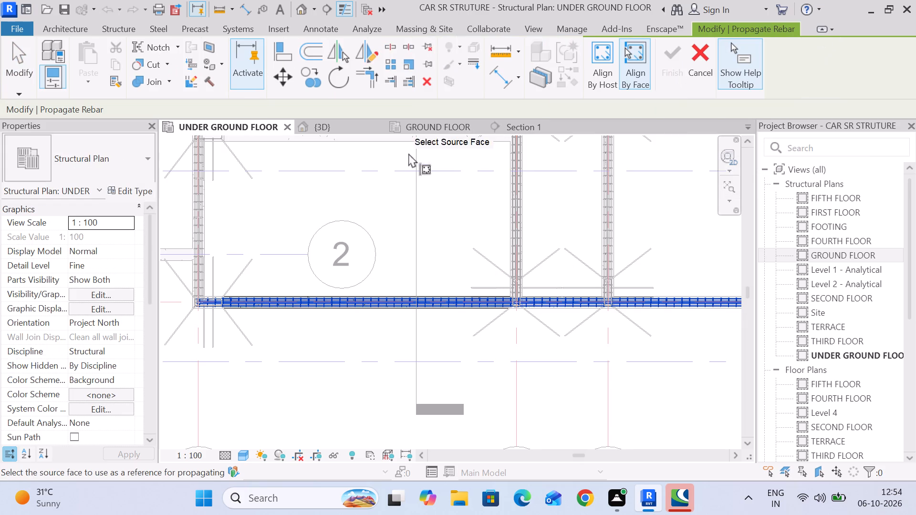
pyautogui.click(600, 75)
pyautogui.moveTo(406, 207); pyautogui.dragTo(420, 261, button='middle')
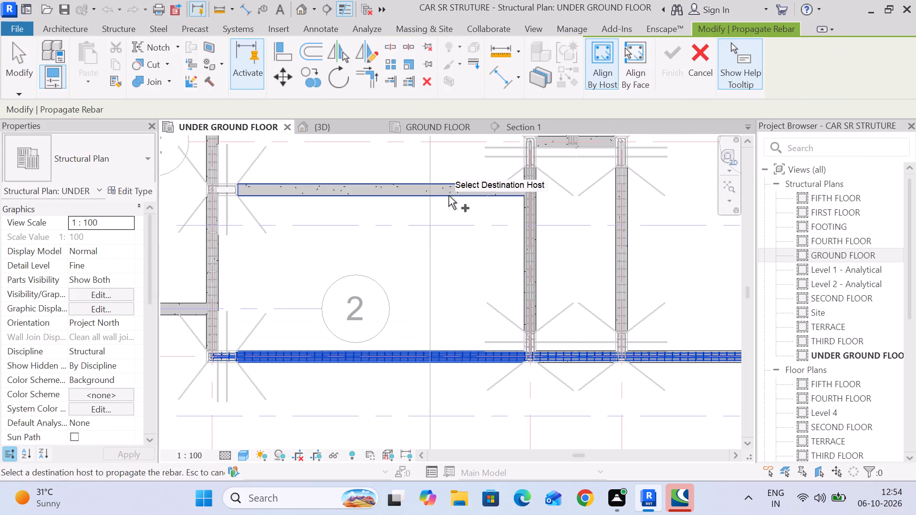
pyautogui.click(448, 196)
pyautogui.scroll(-4, 453, 221)
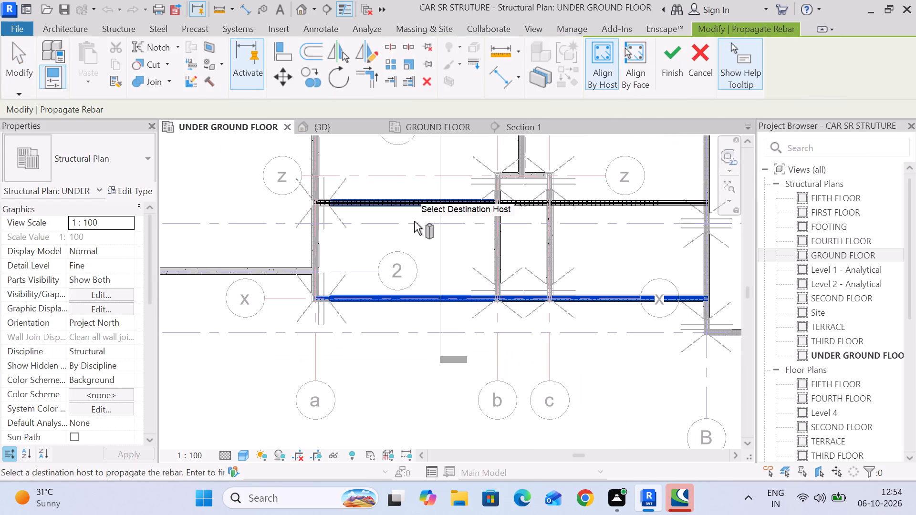
pyautogui.scroll(-3, 237, 246)
pyautogui.moveTo(235, 246); pyautogui.dragTo(346, 301, button='middle')
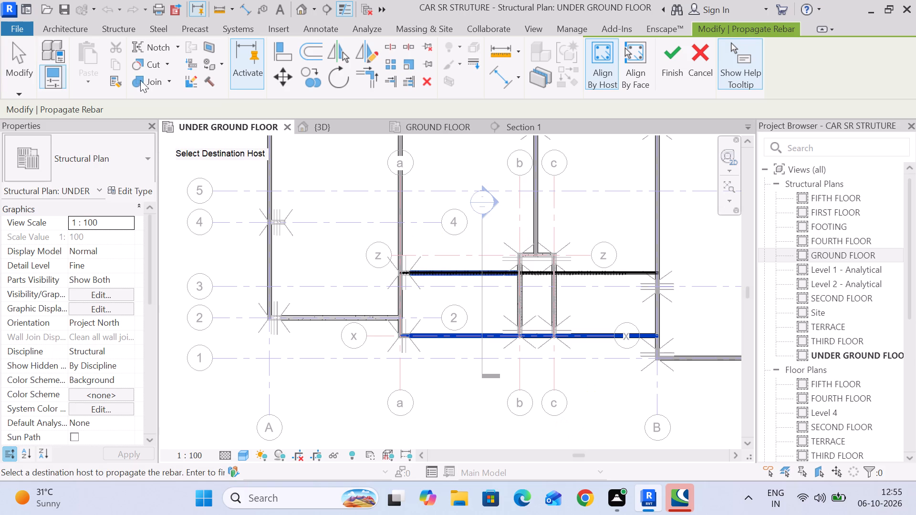
pyautogui.click(675, 52)
# Shorten the propagated beam's upper 16M bars, picked in Section 1, so they end within the grid b beam on UNDER GROUND FLOOR.
pyautogui.scroll(10, 507, 272)
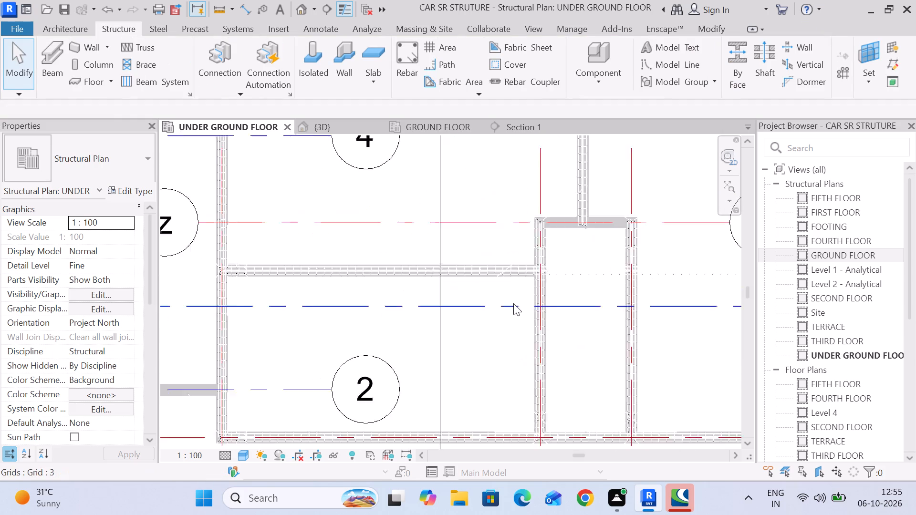
pyautogui.scroll(2, 513, 303)
pyautogui.moveTo(573, 351); pyautogui.dragTo(398, 284, button='middle')
pyautogui.moveTo(514, 208); pyautogui.dragTo(403, 306, button='middle')
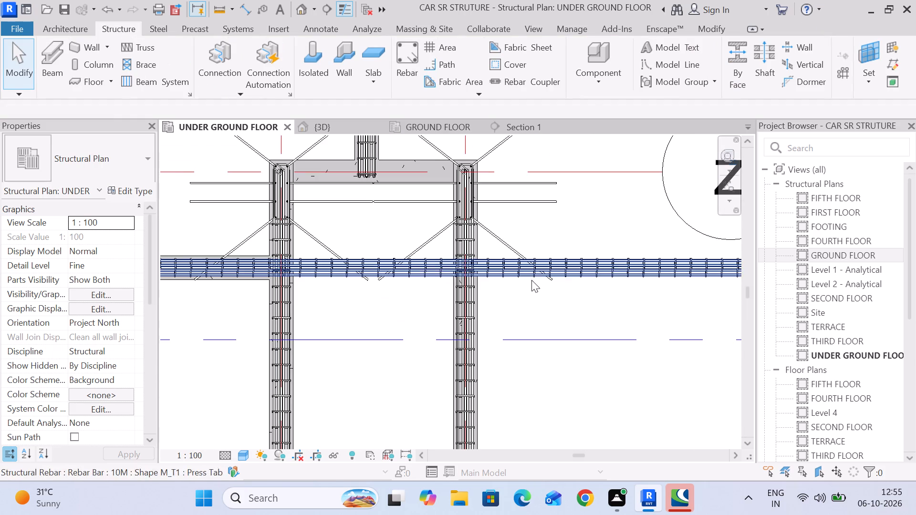
pyautogui.click(515, 129)
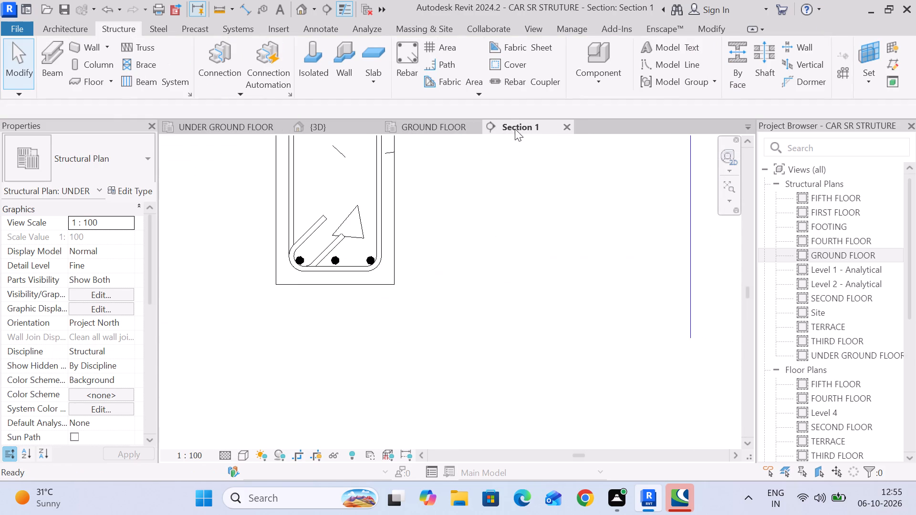
pyautogui.scroll(-14, 450, 287)
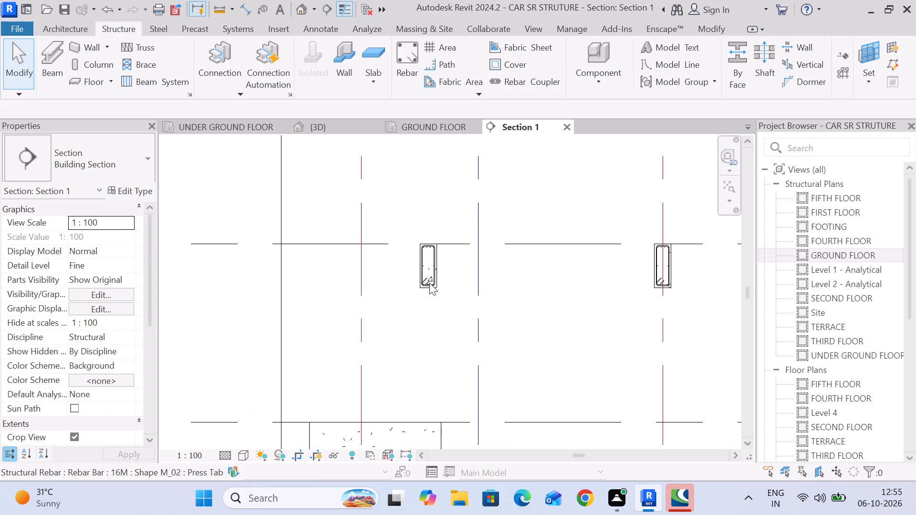
pyautogui.scroll(7, 429, 258)
pyautogui.scroll(4, 449, 299)
pyautogui.scroll(7, 416, 205)
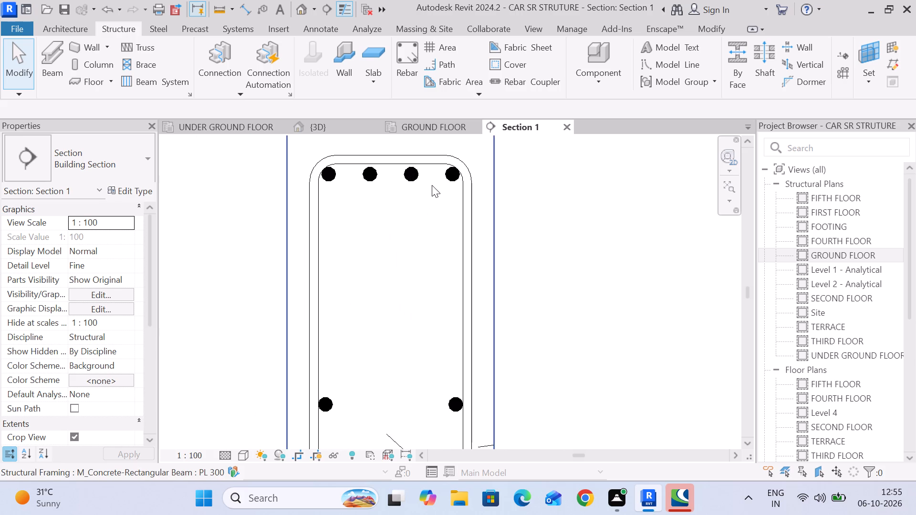
pyautogui.click(418, 175)
pyautogui.scroll(-6, 437, 197)
pyautogui.scroll(-5, 487, 285)
pyautogui.moveTo(489, 290); pyautogui.dragTo(473, 258, button='middle')
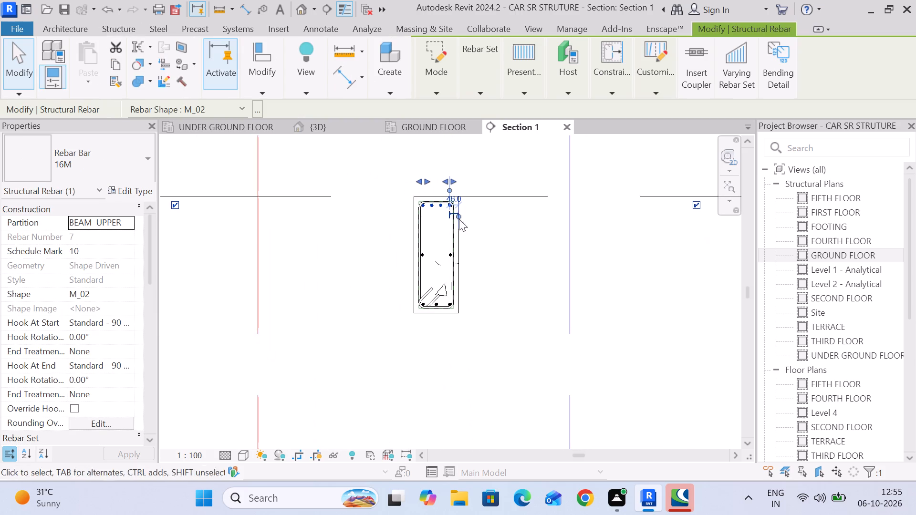
pyautogui.click(218, 124)
pyautogui.scroll(-5, 489, 303)
pyautogui.moveTo(492, 303); pyautogui.dragTo(247, 275, button='middle')
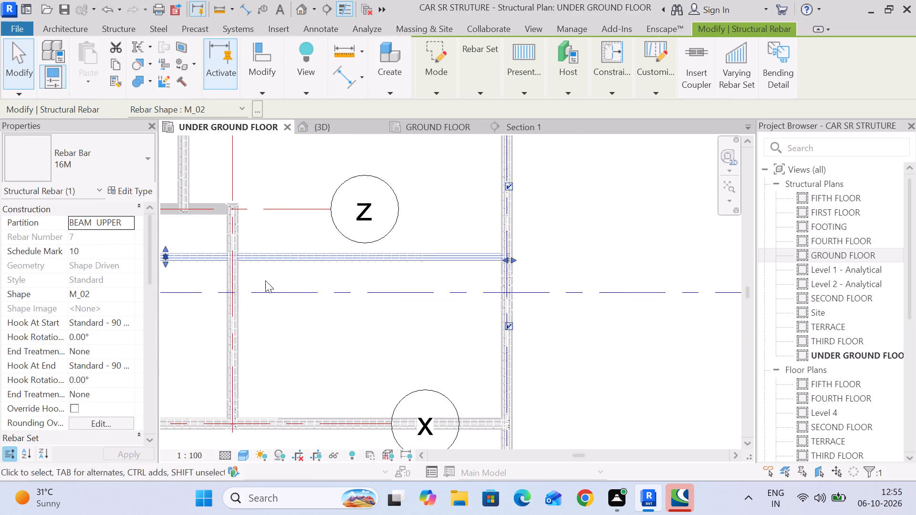
pyautogui.scroll(6, 501, 264)
pyautogui.moveTo(518, 256); pyautogui.dragTo(334, 254)
pyautogui.moveTo(297, 299); pyautogui.dragTo(500, 301, button='middle')
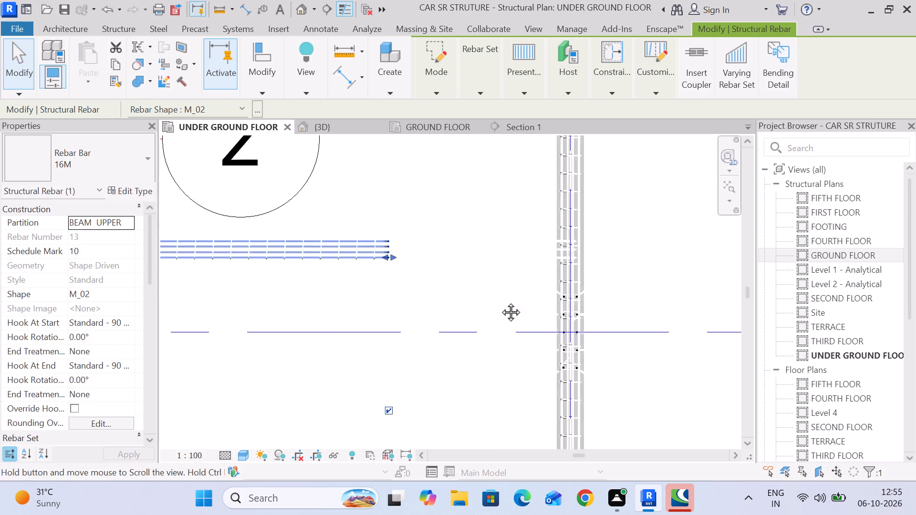
pyautogui.moveTo(500, 301); pyautogui.dragTo(632, 302, button='middle')
pyautogui.moveTo(667, 255); pyautogui.dragTo(354, 256)
pyautogui.moveTo(294, 272); pyautogui.dragTo(584, 287, button='middle')
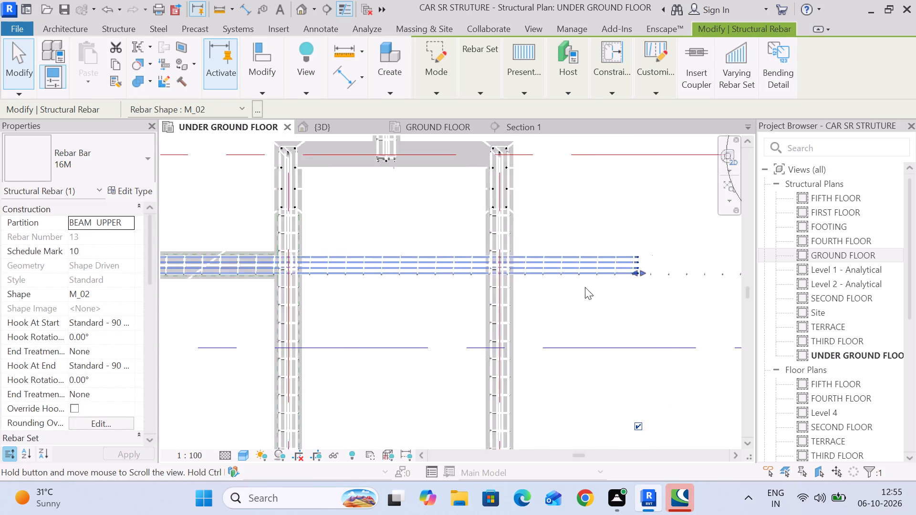
pyautogui.moveTo(644, 271); pyautogui.dragTo(339, 276)
pyautogui.scroll(1, 324, 306)
pyautogui.moveTo(324, 306); pyautogui.dragTo(437, 318, button='middle')
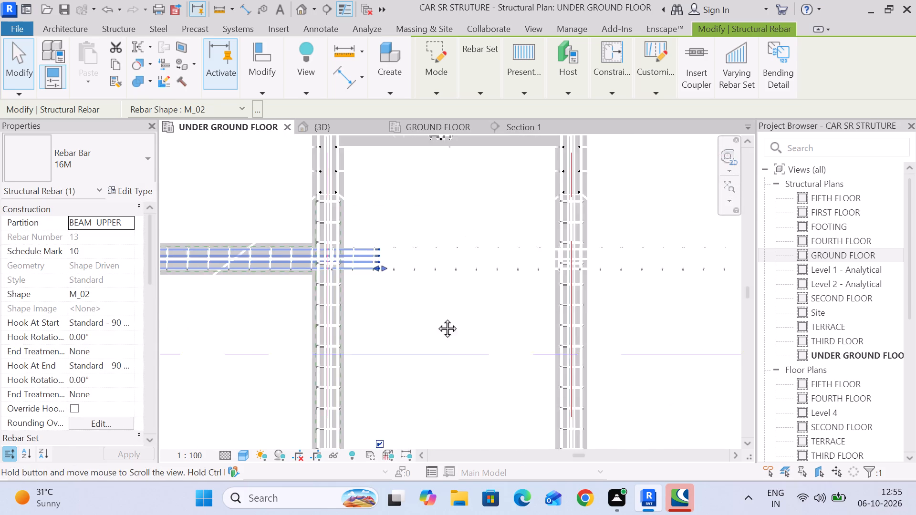
pyautogui.moveTo(437, 318); pyautogui.dragTo(521, 334, button='middle')
pyautogui.scroll(7, 533, 296)
pyautogui.moveTo(543, 299); pyautogui.dragTo(425, 303)
# Examine the shortened upper 16M bars along the beam and at their other end in the grid a beam.
pyautogui.scroll(-12, 449, 331)
pyautogui.moveTo(280, 361); pyautogui.dragTo(545, 301, button='middle')
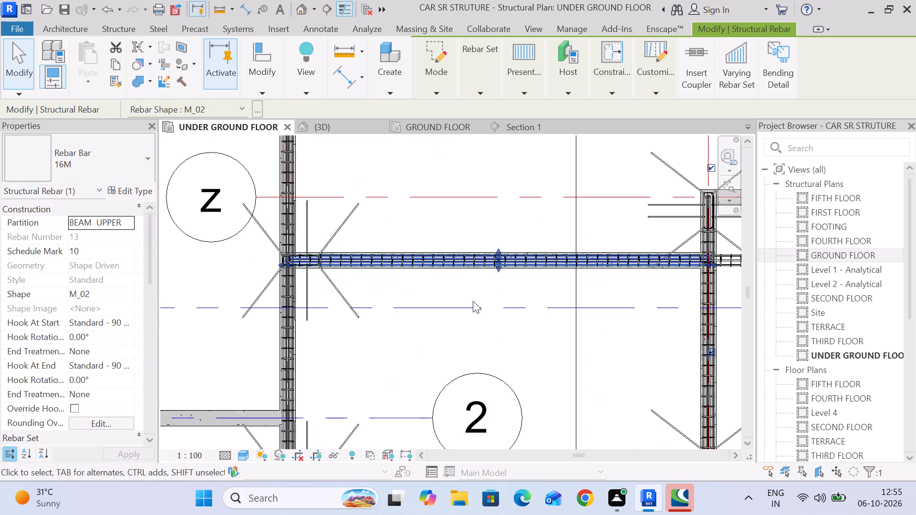
pyautogui.scroll(16, 288, 267)
pyautogui.scroll(-2, 297, 284)
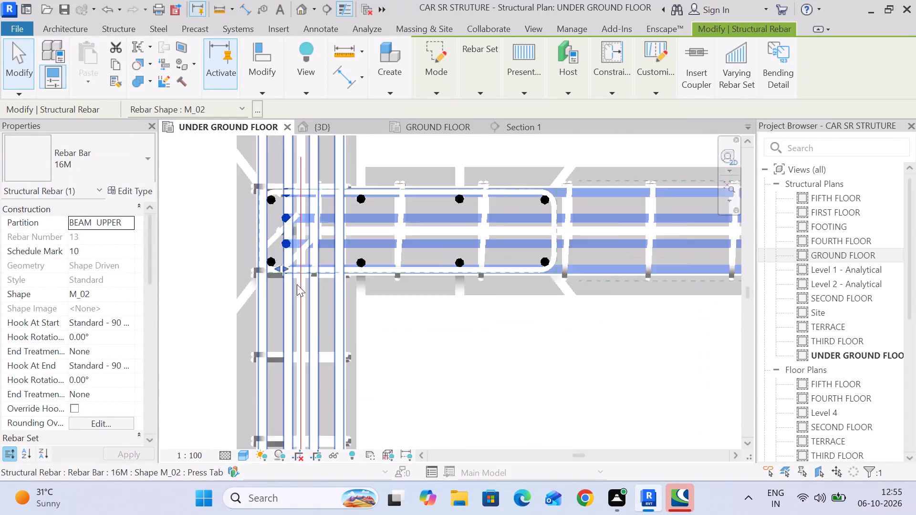
pyautogui.scroll(-20, 297, 284)
pyautogui.scroll(-1, 297, 284)
pyautogui.moveTo(486, 323); pyautogui.dragTo(451, 295, button='middle')
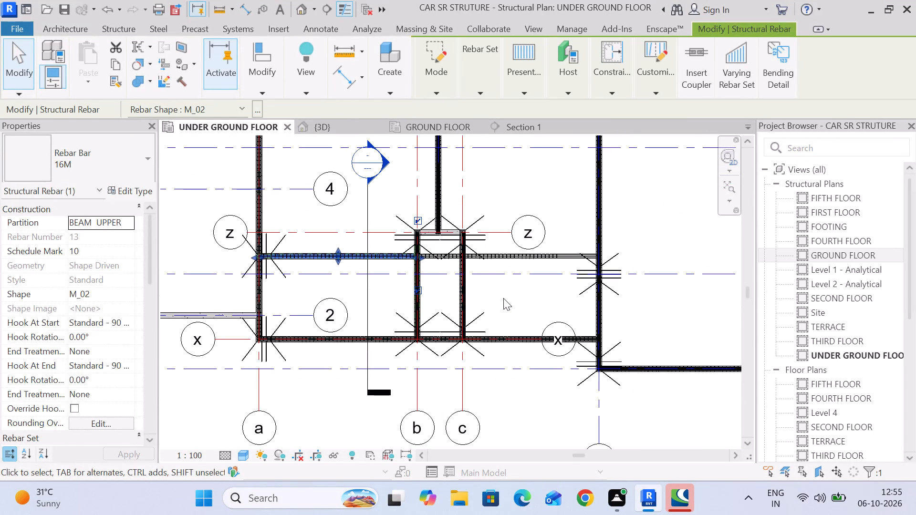
pyautogui.click(503, 298)
# Shorten the propagated beam's middle 16M bars, picked in Section 1, so they end within the grid b beam on UNDER GROUND FLOOR.
pyautogui.click(532, 127)
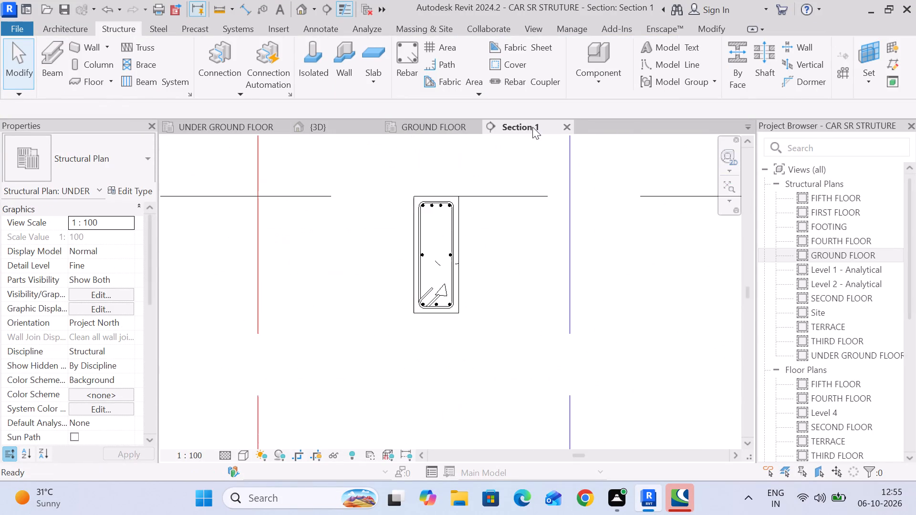
pyautogui.scroll(-7, 464, 288)
pyautogui.scroll(15, 464, 288)
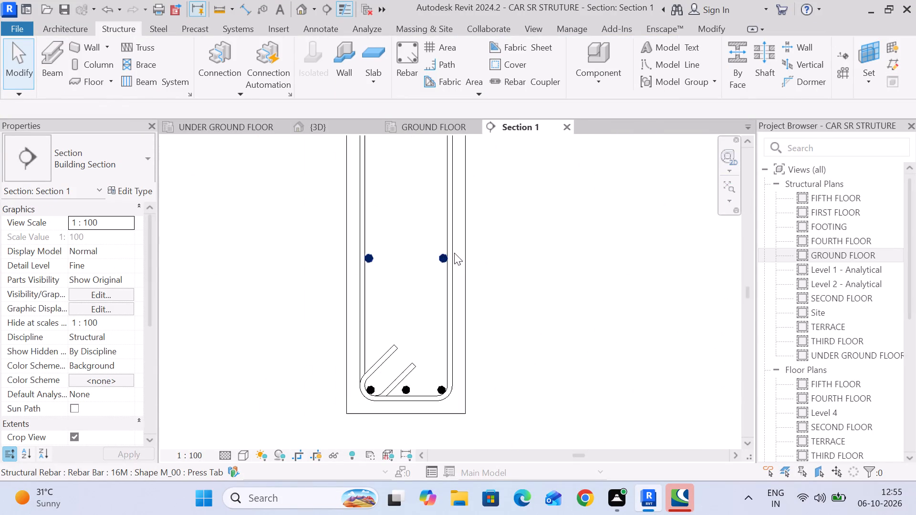
pyautogui.scroll(8, 437, 258)
pyautogui.click(437, 258)
pyautogui.scroll(-8, 439, 260)
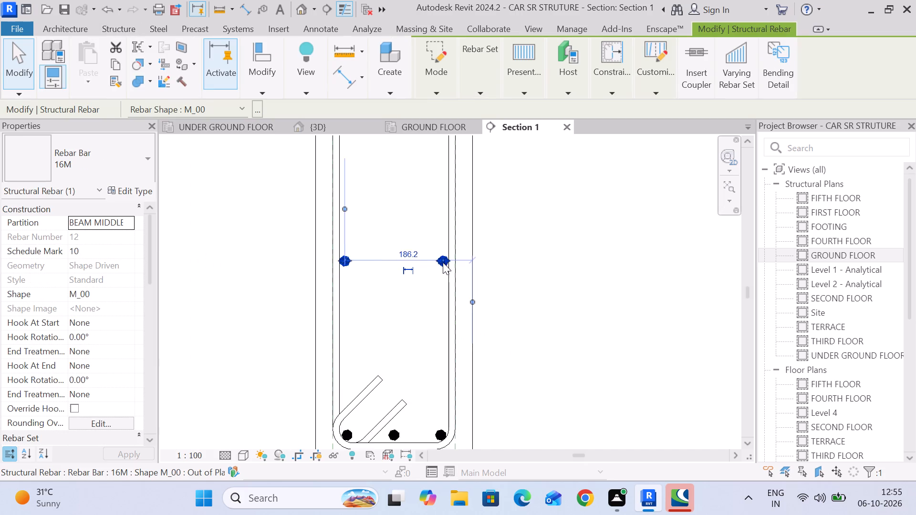
pyautogui.scroll(-12, 443, 262)
pyautogui.click(239, 123)
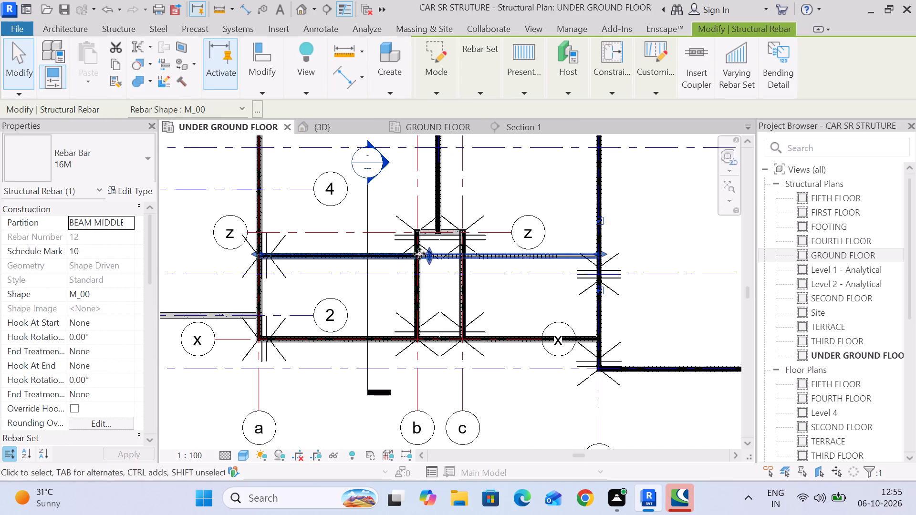
pyautogui.scroll(8, 601, 257)
pyautogui.moveTo(595, 248); pyautogui.dragTo(430, 255)
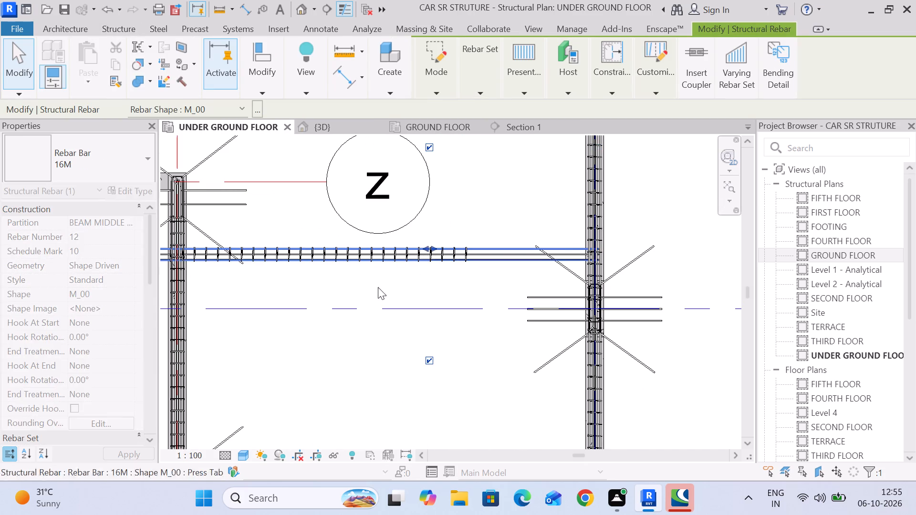
pyautogui.moveTo(351, 302); pyautogui.dragTo(606, 302, button='middle')
pyautogui.moveTo(686, 251); pyautogui.dragTo(458, 255)
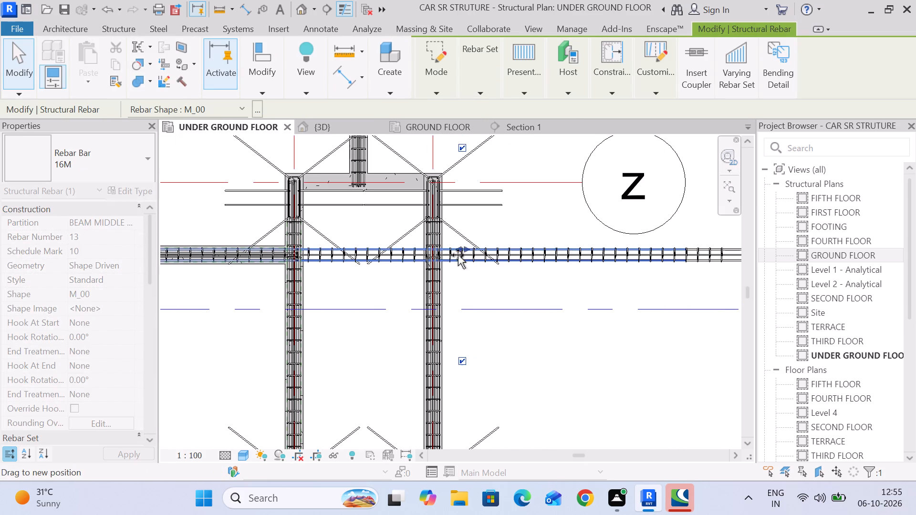
pyautogui.moveTo(458, 255); pyautogui.dragTo(326, 255)
pyautogui.scroll(12, 314, 270)
pyautogui.moveTo(314, 270); pyautogui.dragTo(563, 400, button='middle')
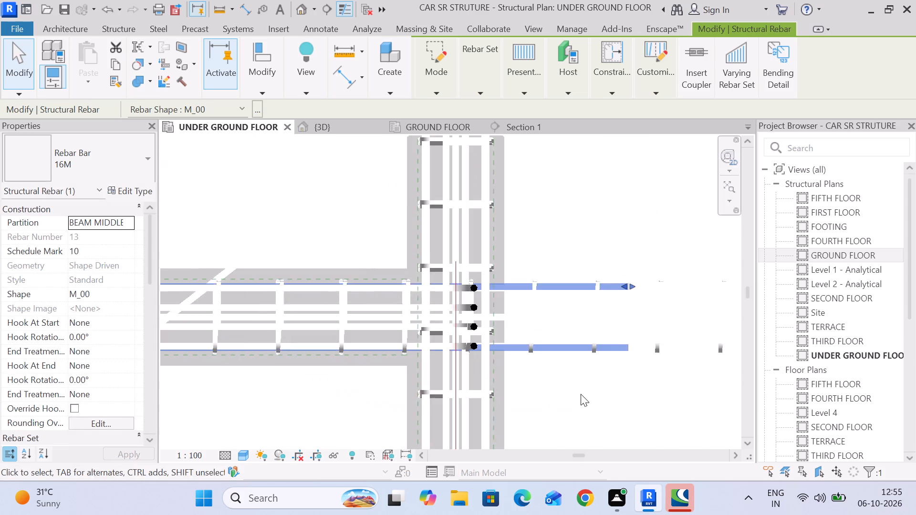
pyautogui.moveTo(627, 285); pyautogui.dragTo(474, 285)
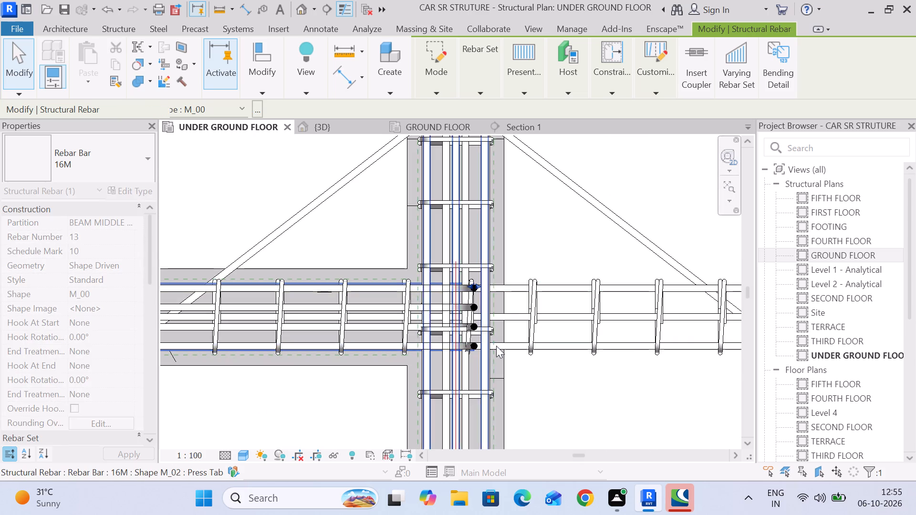
# Adjust the other end of the middle 16M bars within the grid a beam, in line with the upper bars' bends.
pyautogui.scroll(-14, 498, 347)
pyautogui.moveTo(311, 364); pyautogui.dragTo(577, 302, button='middle')
pyautogui.scroll(6, 375, 301)
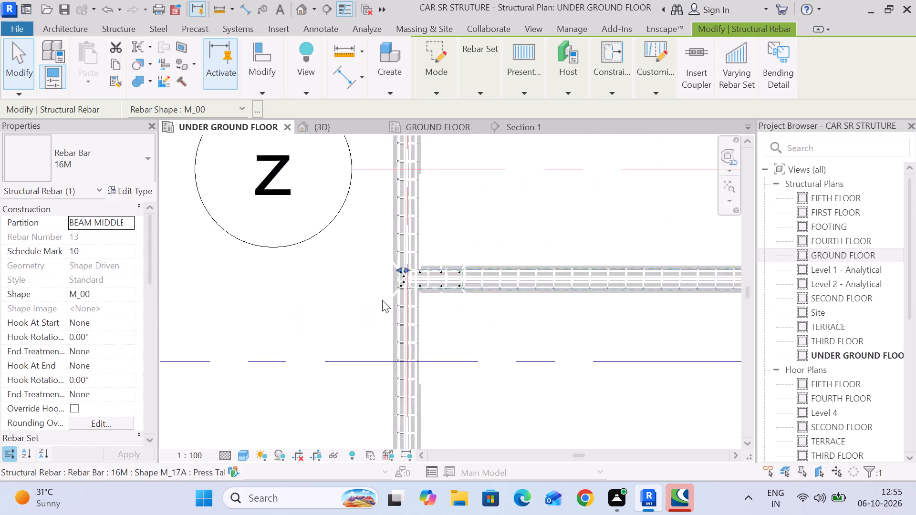
pyautogui.scroll(15, 382, 300)
pyautogui.moveTo(347, 219); pyautogui.dragTo(359, 219)
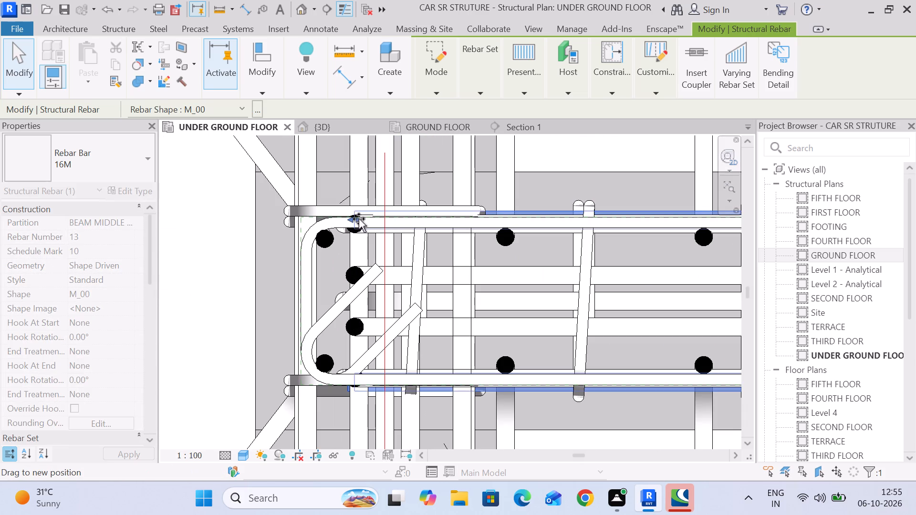
pyautogui.moveTo(359, 219); pyautogui.dragTo(353, 219)
pyautogui.scroll(-13, 368, 245)
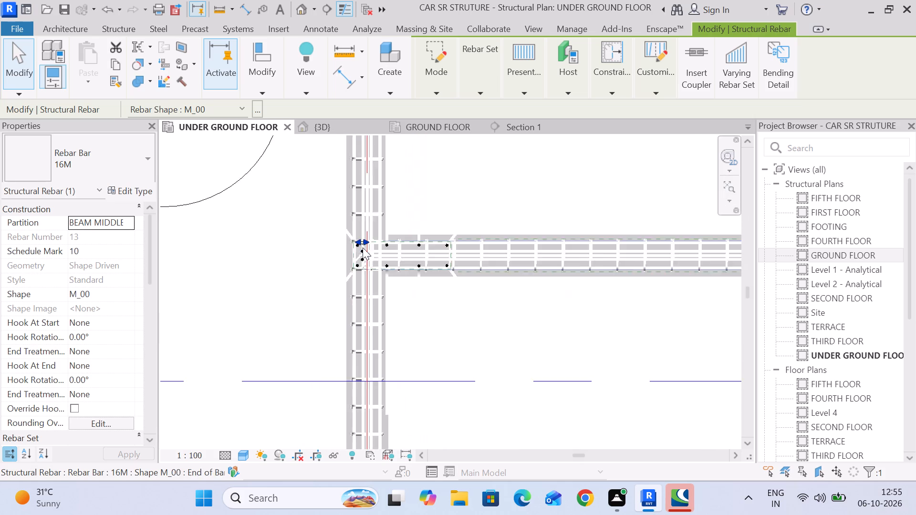
pyautogui.scroll(-10, 363, 247)
pyautogui.moveTo(550, 326); pyautogui.dragTo(432, 276, button='middle')
pyautogui.scroll(-7, 414, 269)
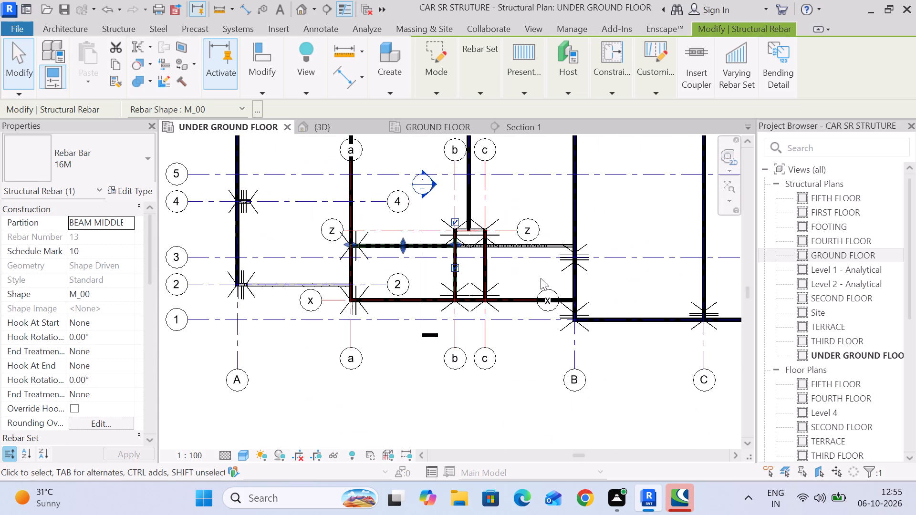
pyautogui.scroll(-3, 542, 278)
pyautogui.moveTo(542, 278); pyautogui.dragTo(513, 260, button='middle')
pyautogui.click(565, 266)
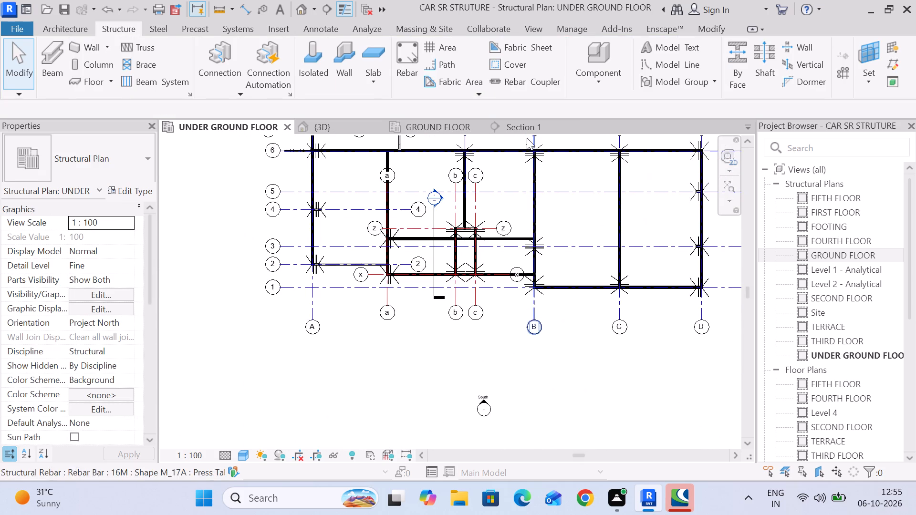
# Shorten the propagated beam's bottom 16M bars, picked in Section 1, so they end within the grid b beam on UNDER GROUND FLOOR.
pyautogui.click(521, 128)
pyautogui.scroll(19, 433, 270)
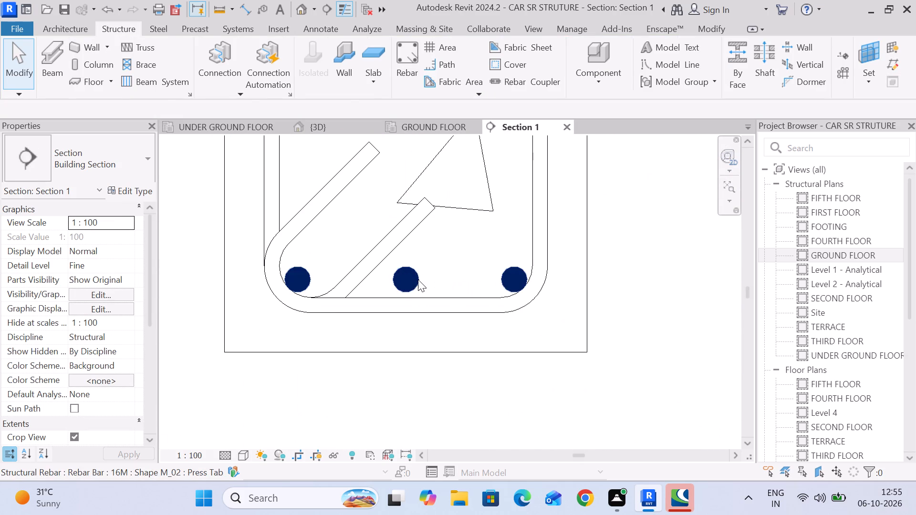
pyautogui.click(418, 279)
pyautogui.scroll(-19, 424, 279)
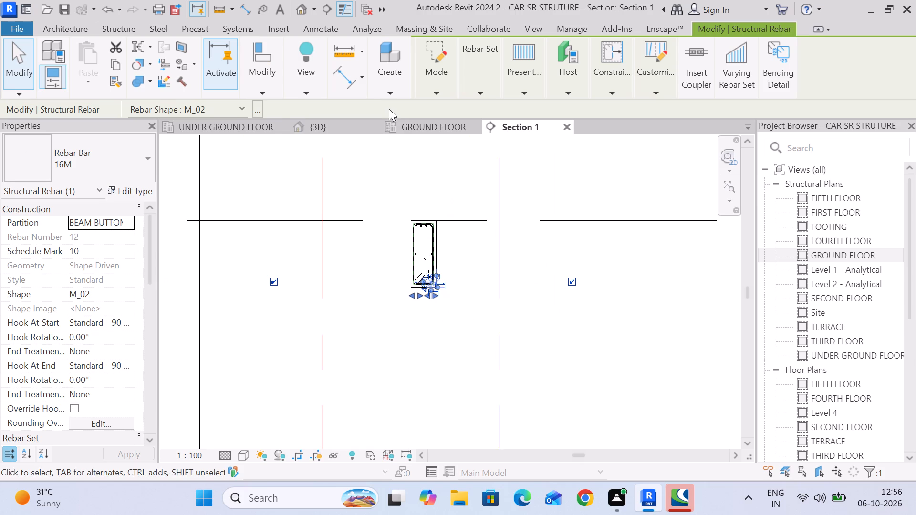
pyautogui.click(245, 128)
pyautogui.scroll(10, 529, 240)
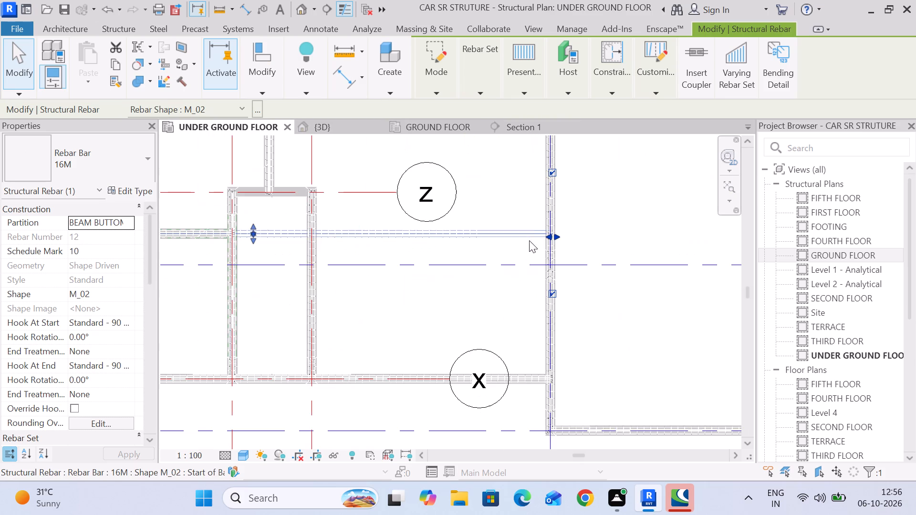
pyautogui.moveTo(546, 238); pyautogui.dragTo(435, 238)
pyautogui.moveTo(382, 252); pyautogui.dragTo(588, 295, button='middle')
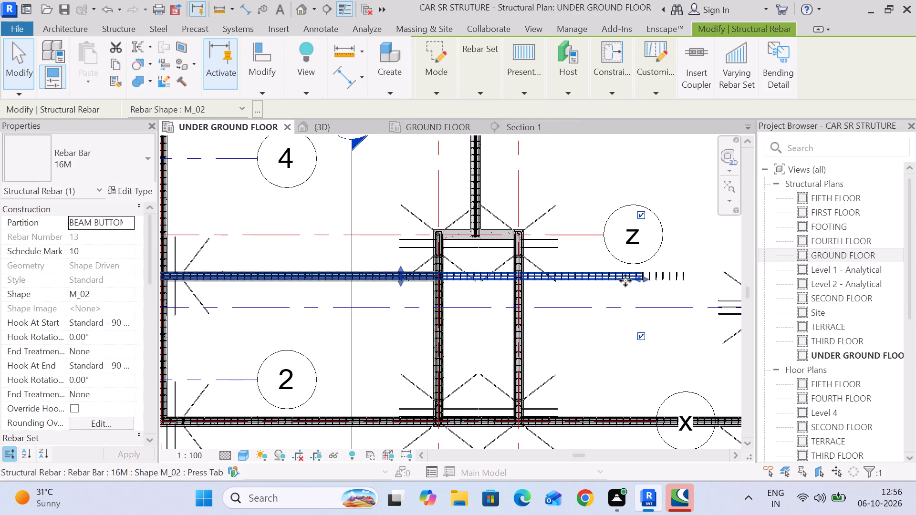
pyautogui.moveTo(638, 278); pyautogui.dragTo(458, 278)
pyautogui.scroll(15, 458, 278)
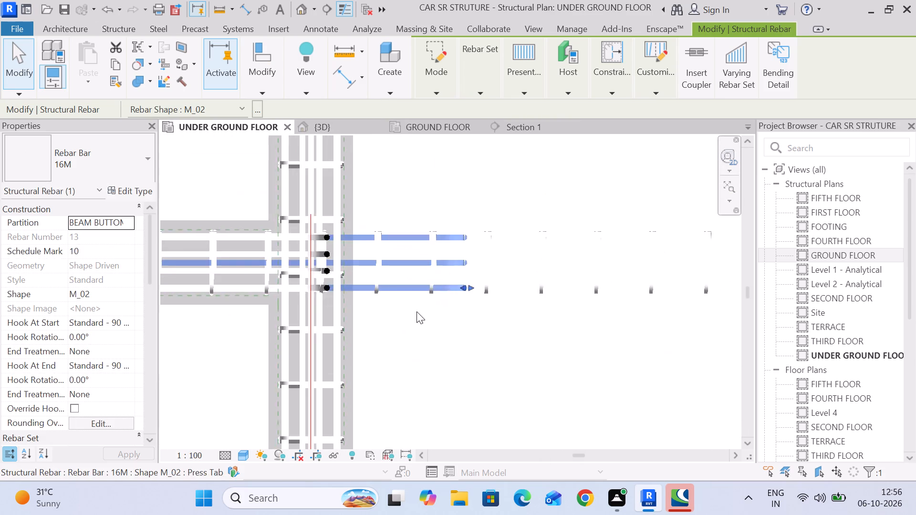
pyautogui.scroll(1, 419, 328)
pyautogui.moveTo(424, 329); pyautogui.dragTo(551, 336, button='middle')
pyautogui.moveTo(603, 288); pyautogui.dragTo(440, 281)
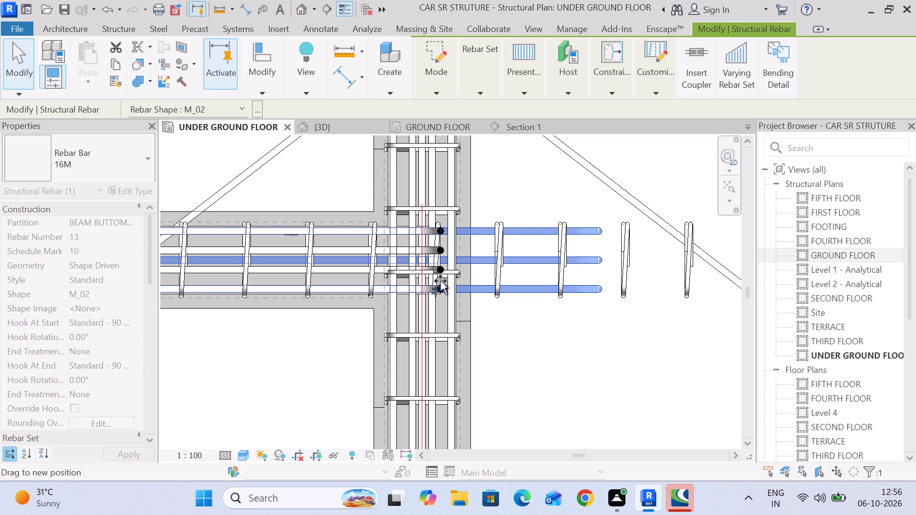
pyautogui.moveTo(440, 281); pyautogui.dragTo(441, 288)
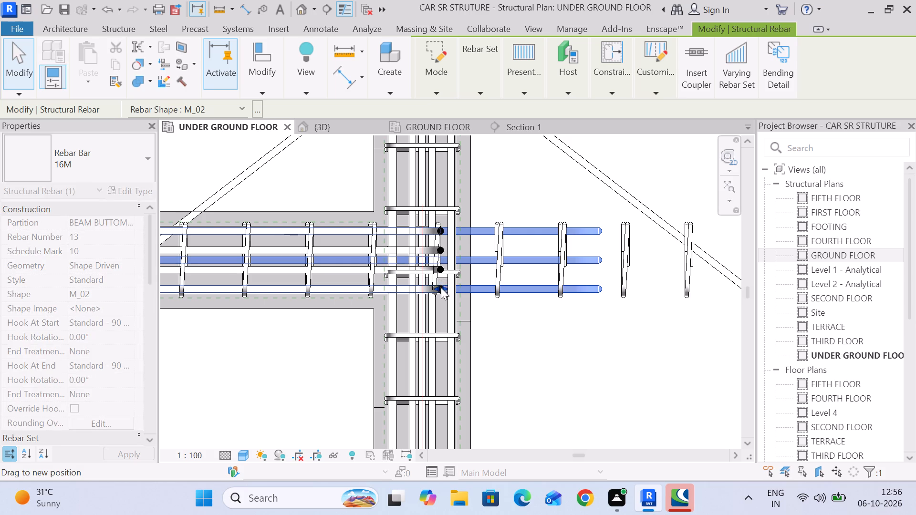
# Pull the other end of the bottom 16M bars inward within the grid a beam, in line with the upper bars' bends.
pyautogui.scroll(-18, 479, 322)
pyautogui.scroll(6, 307, 320)
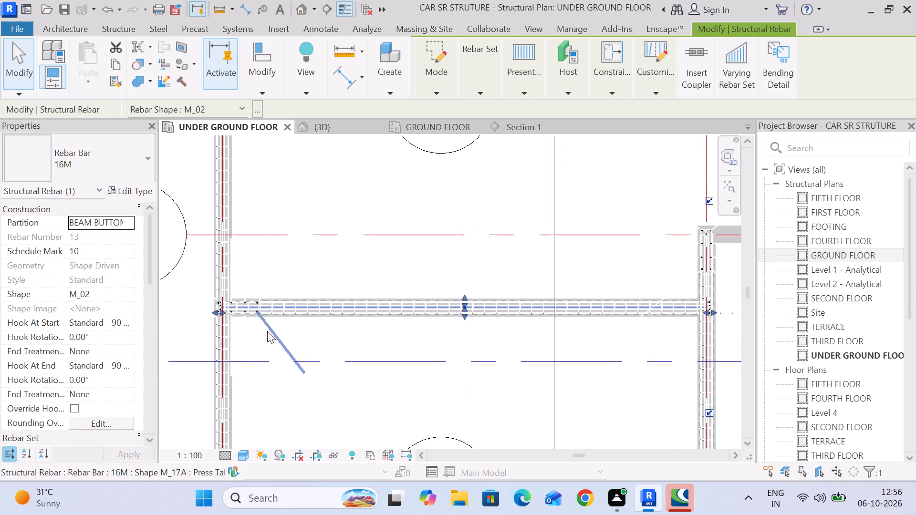
pyautogui.scroll(20, 267, 331)
pyautogui.moveTo(396, 340); pyautogui.dragTo(416, 340)
pyautogui.scroll(-4, 417, 342)
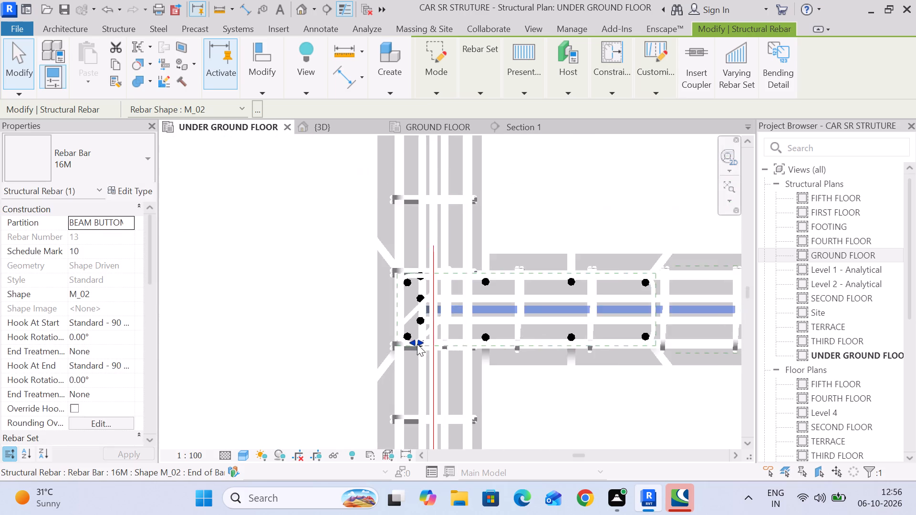
pyautogui.scroll(-17, 417, 344)
pyautogui.moveTo(524, 370); pyautogui.dragTo(311, 257, button='middle')
pyautogui.moveTo(574, 300); pyautogui.dragTo(429, 301, button='middle')
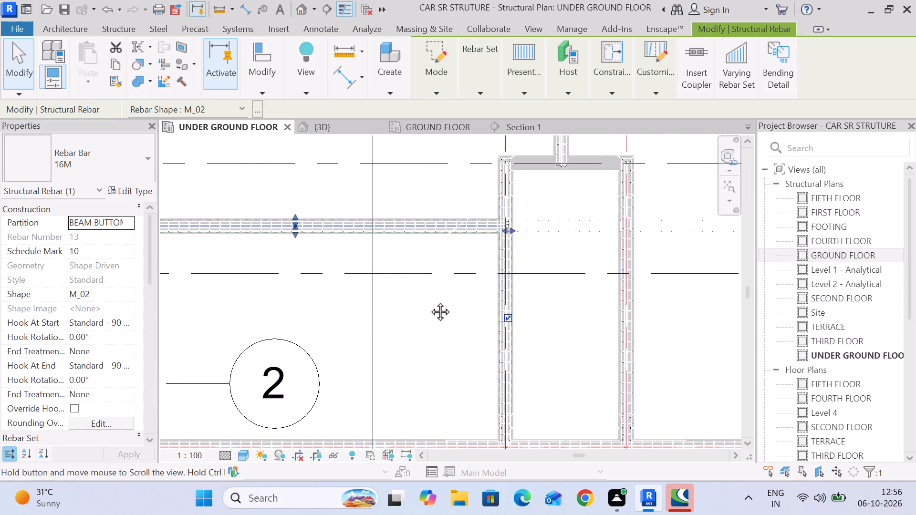
pyautogui.moveTo(429, 301); pyautogui.dragTo(428, 301, button='middle')
pyautogui.click(570, 331)
# Shorten the propagated beam's 10M stirrup set so its last stirrup sits at the near face of the grid b beam.
pyautogui.moveTo(660, 258); pyautogui.dragTo(552, 295, button='middle')
pyautogui.click(592, 253)
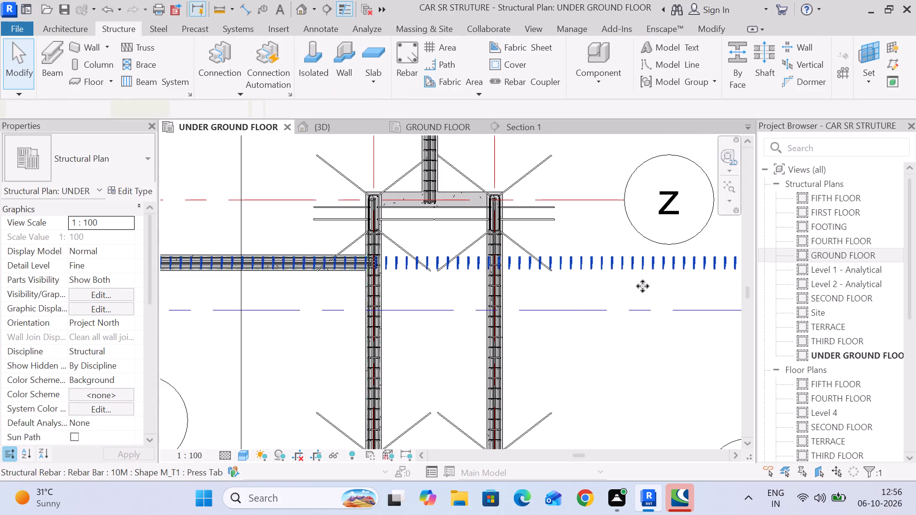
pyautogui.moveTo(643, 286); pyautogui.dragTo(461, 292, button='middle')
pyautogui.moveTo(565, 273); pyautogui.dragTo(413, 285)
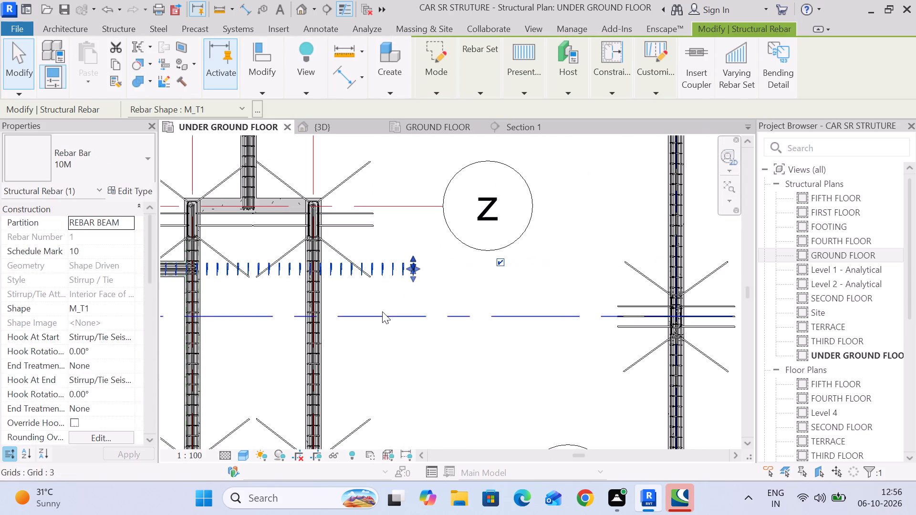
pyautogui.moveTo(382, 312); pyautogui.dragTo(665, 348, button='middle')
pyautogui.moveTo(690, 300); pyautogui.dragTo(499, 310)
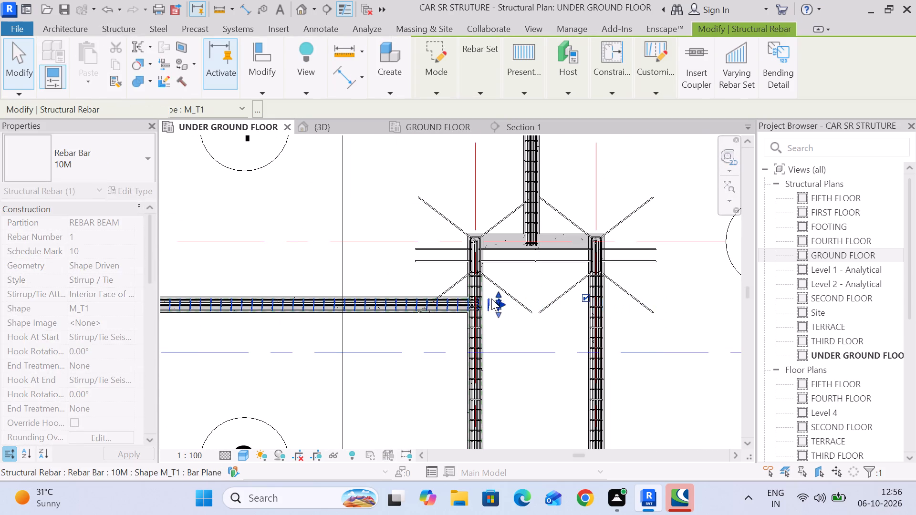
pyautogui.scroll(15, 491, 298)
pyautogui.scroll(1, 513, 364)
pyautogui.moveTo(516, 364); pyautogui.dragTo(574, 339, button='middle')
pyautogui.moveTo(651, 256); pyautogui.dragTo(534, 275)
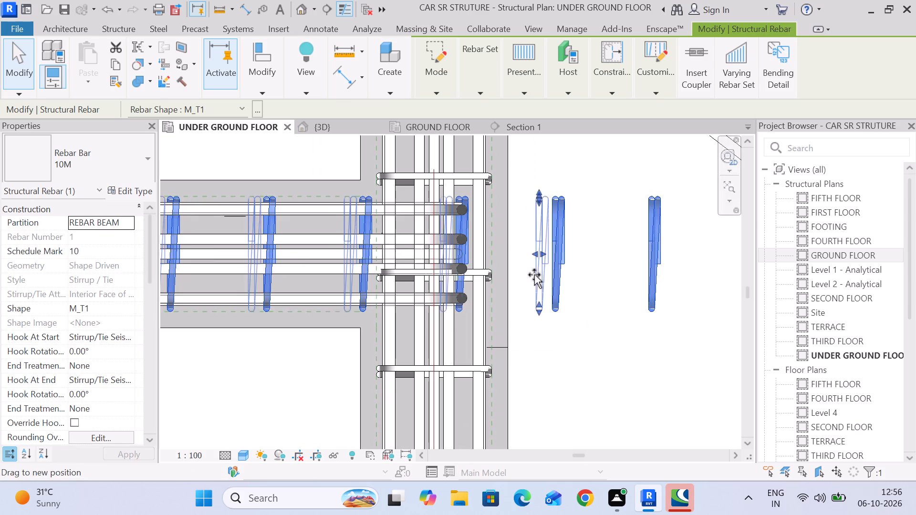
pyautogui.moveTo(534, 275); pyautogui.dragTo(359, 281)
# Move the start of the 10M stirrup set out of the grid a beam to just past its inner face.
pyautogui.scroll(-8, 390, 315)
pyautogui.moveTo(258, 363); pyautogui.dragTo(528, 288, button='middle')
pyautogui.scroll(-7, 495, 303)
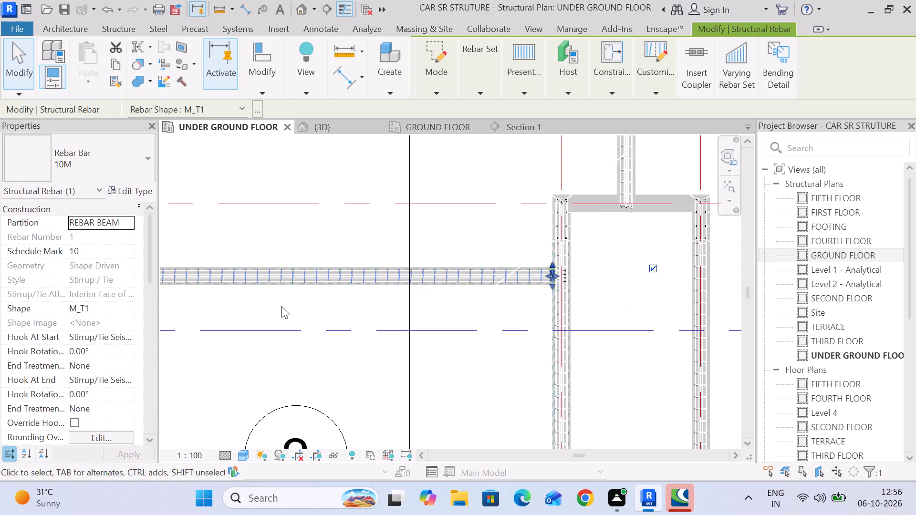
pyautogui.moveTo(281, 306); pyautogui.dragTo(624, 299, button='middle')
pyautogui.scroll(19, 366, 295)
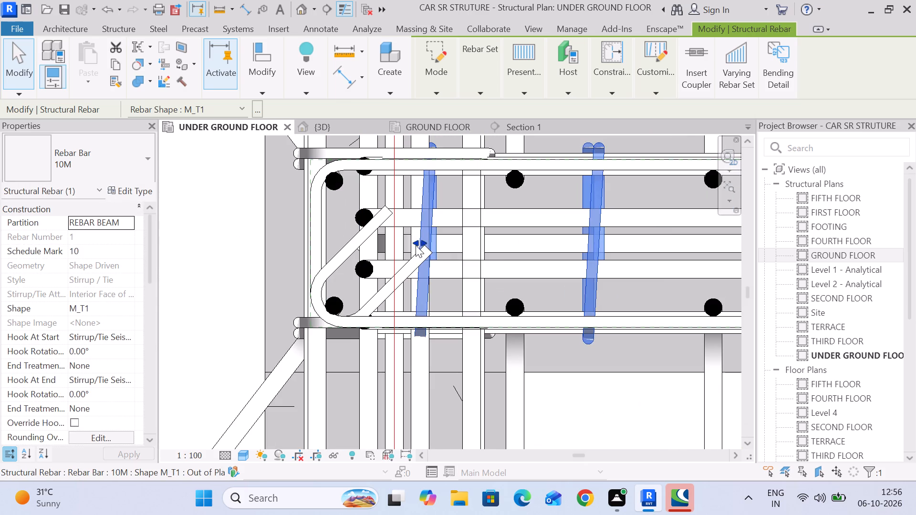
pyautogui.moveTo(416, 245); pyautogui.dragTo(545, 245)
pyautogui.scroll(-4, 568, 284)
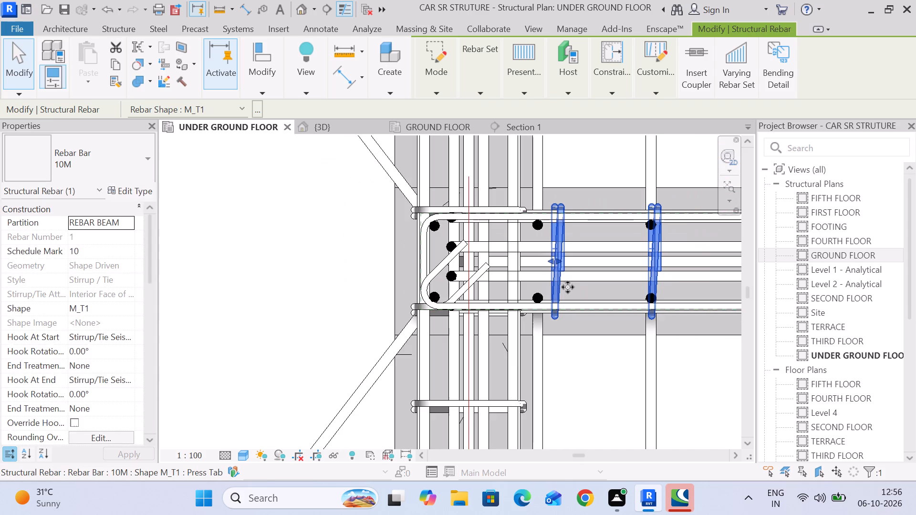
pyautogui.scroll(-3, 562, 273)
pyautogui.moveTo(562, 273); pyautogui.dragTo(305, 247, button='middle')
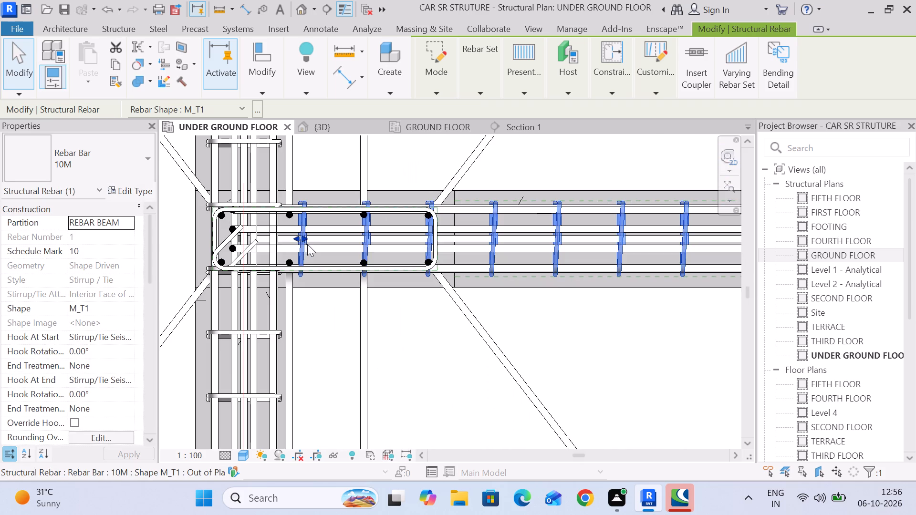
pyautogui.scroll(-13, 307, 244)
pyautogui.moveTo(463, 286); pyautogui.dragTo(315, 223, button='middle')
pyautogui.scroll(-5, 318, 268)
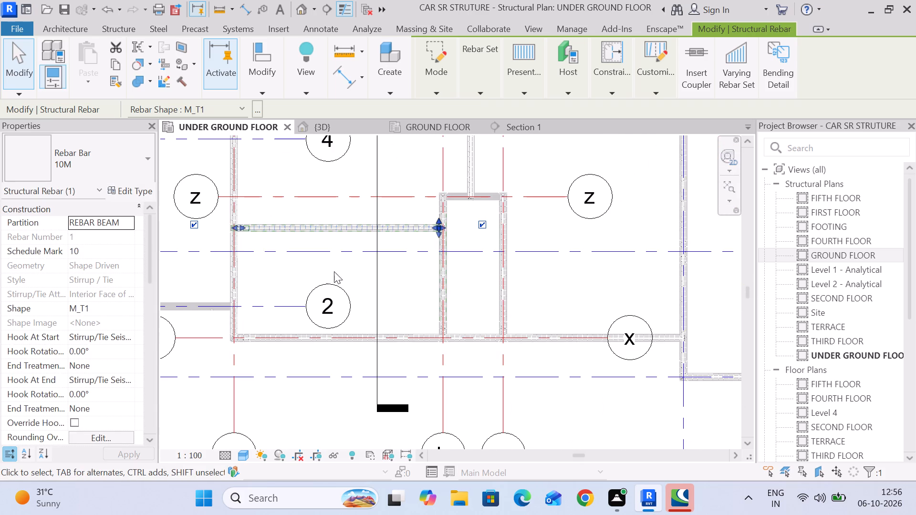
pyautogui.click(360, 272)
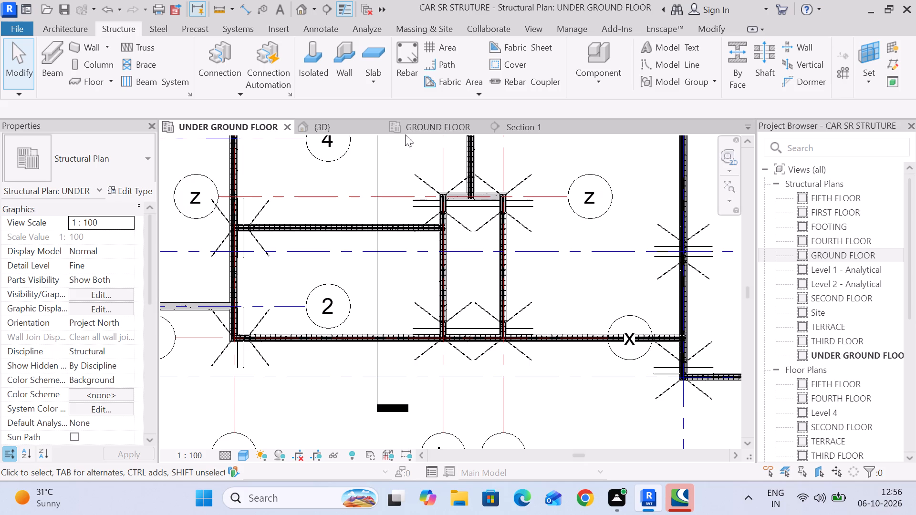
# Open the Section 1 view.
pyautogui.click(494, 124)
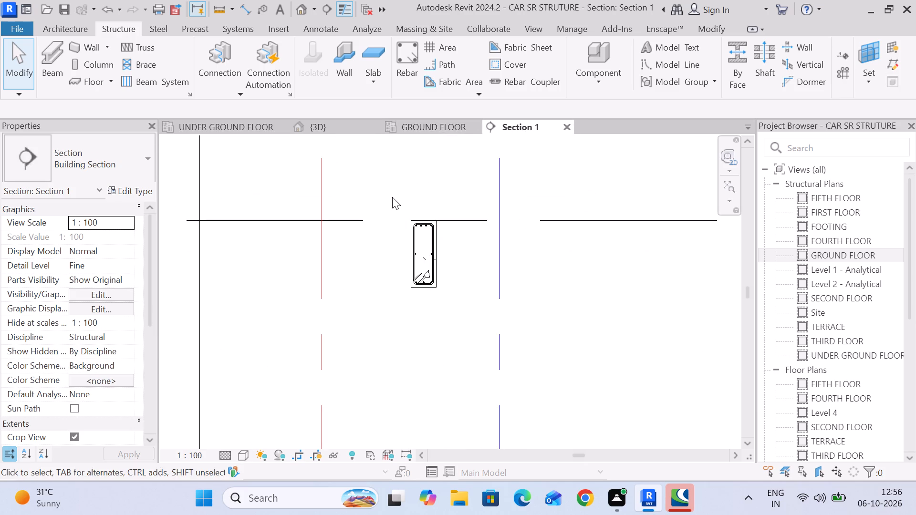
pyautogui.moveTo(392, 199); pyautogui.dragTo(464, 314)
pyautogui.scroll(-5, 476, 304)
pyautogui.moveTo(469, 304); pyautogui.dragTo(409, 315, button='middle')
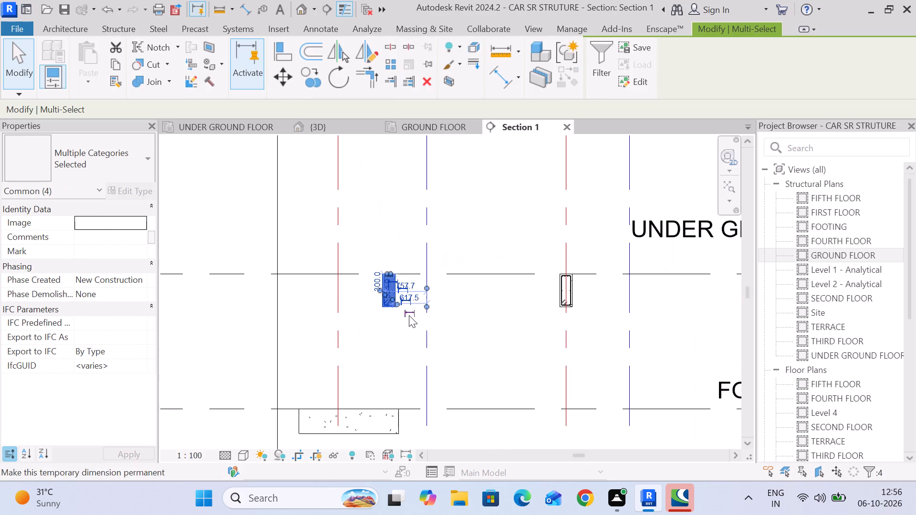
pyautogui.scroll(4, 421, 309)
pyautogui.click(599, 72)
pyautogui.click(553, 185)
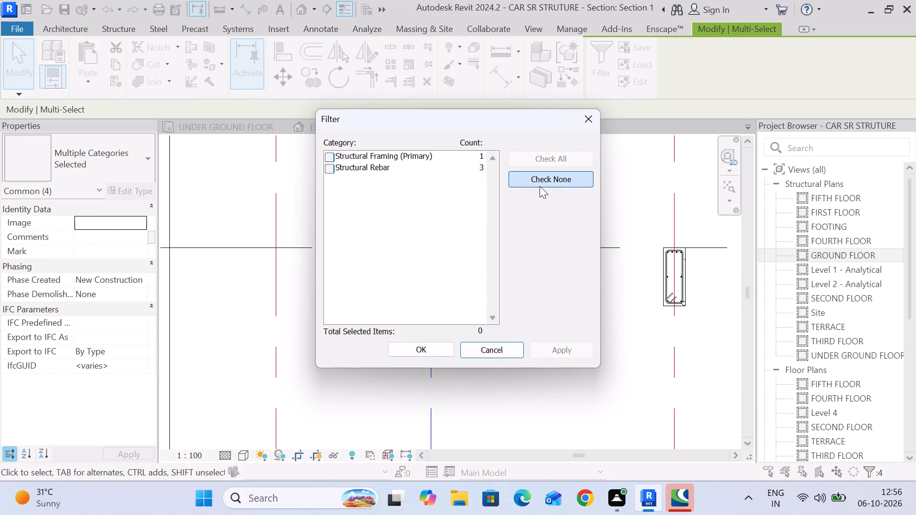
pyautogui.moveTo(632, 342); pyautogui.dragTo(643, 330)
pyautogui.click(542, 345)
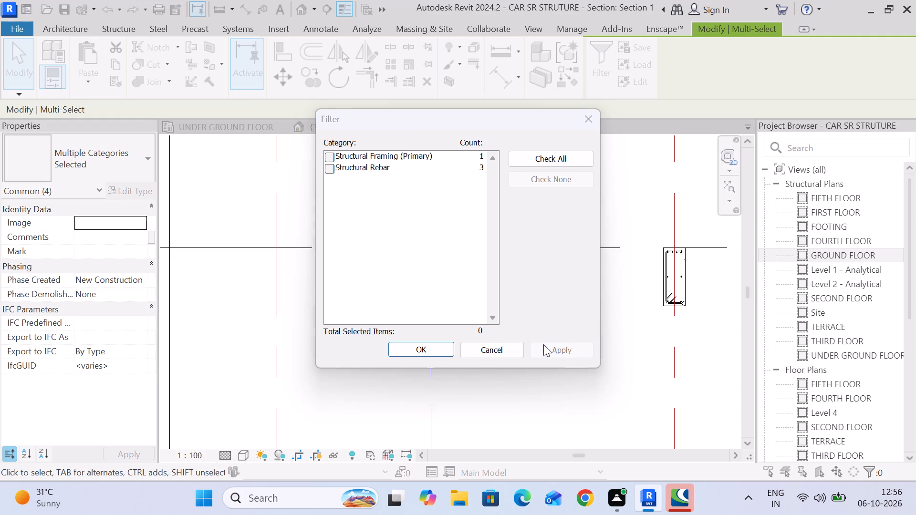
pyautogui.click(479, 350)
# Copy the 10M stirrups and all 16M bars, without the beam, from the UNDER GROUND FLOOR beam between grids z and 3 to the GROUND FLOOR beam above.
pyautogui.scroll(4, 375, 307)
pyautogui.moveTo(299, 156); pyautogui.dragTo(299, 162)
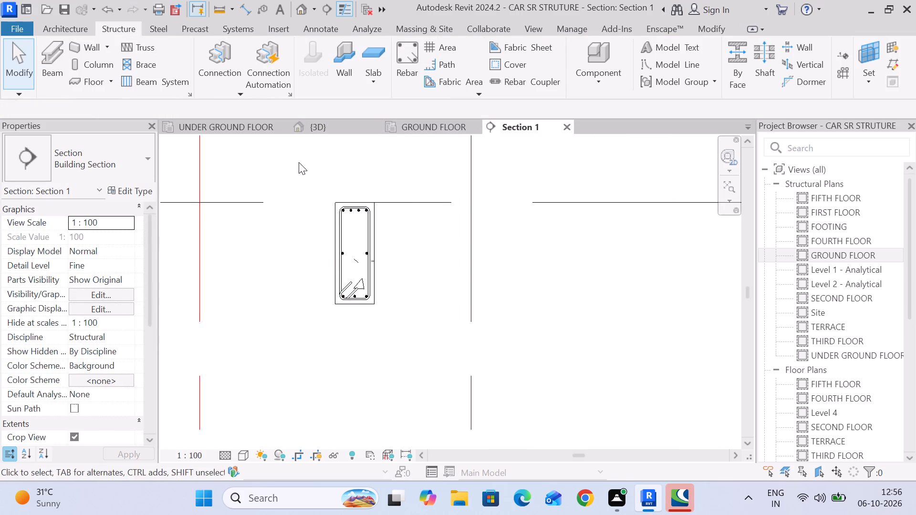
pyautogui.moveTo(299, 162); pyautogui.dragTo(413, 327)
pyautogui.click(596, 73)
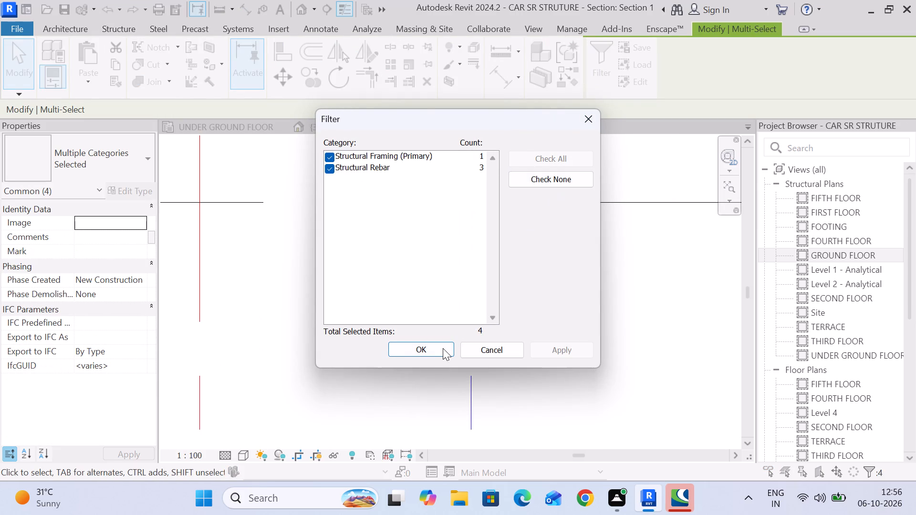
pyautogui.click(442, 348)
pyautogui.click(596, 66)
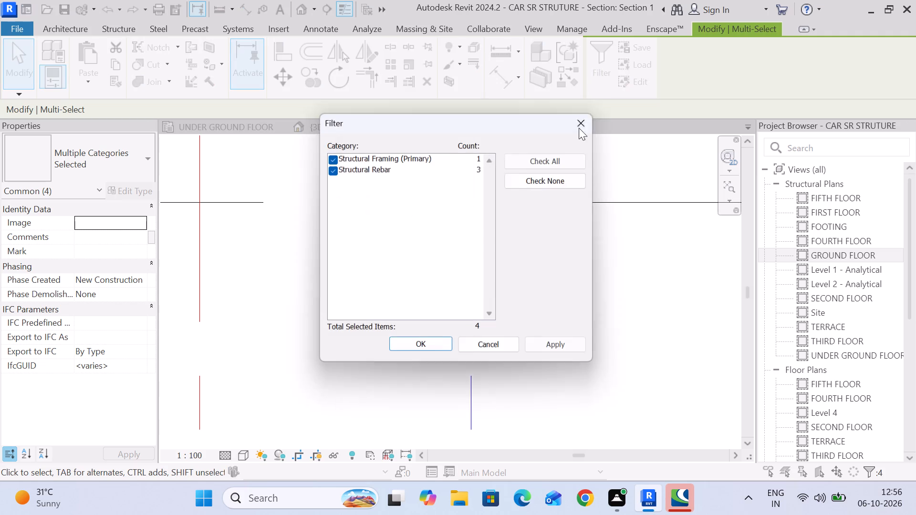
pyautogui.click(566, 184)
pyautogui.click(324, 169)
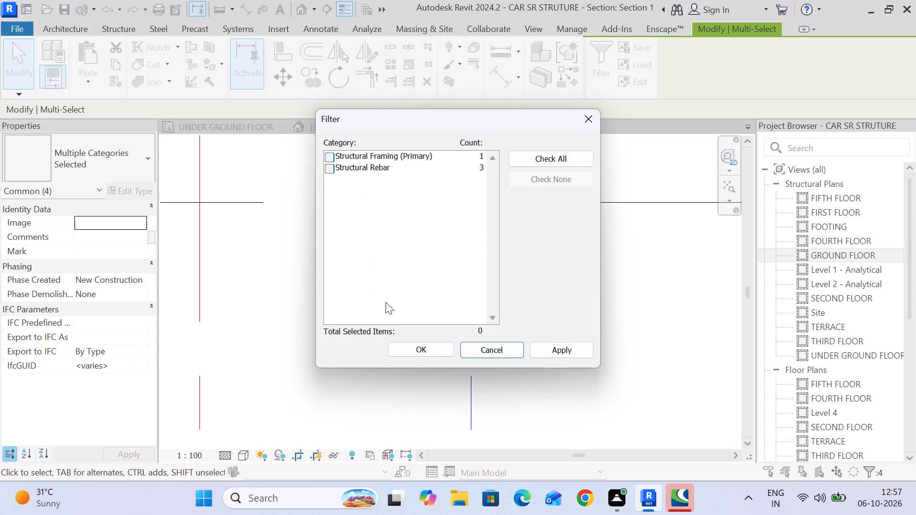
pyautogui.click(327, 169)
pyautogui.click(401, 356)
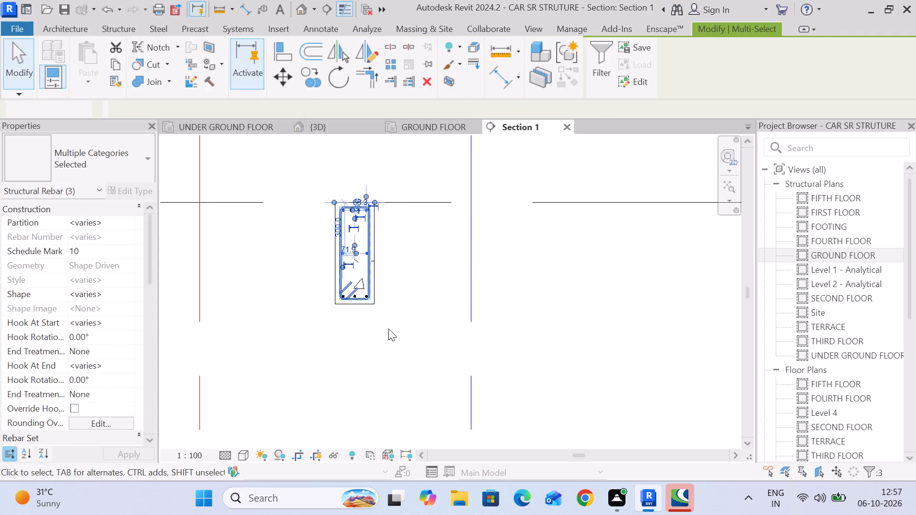
pyautogui.scroll(9, 360, 261)
pyautogui.scroll(6, 375, 399)
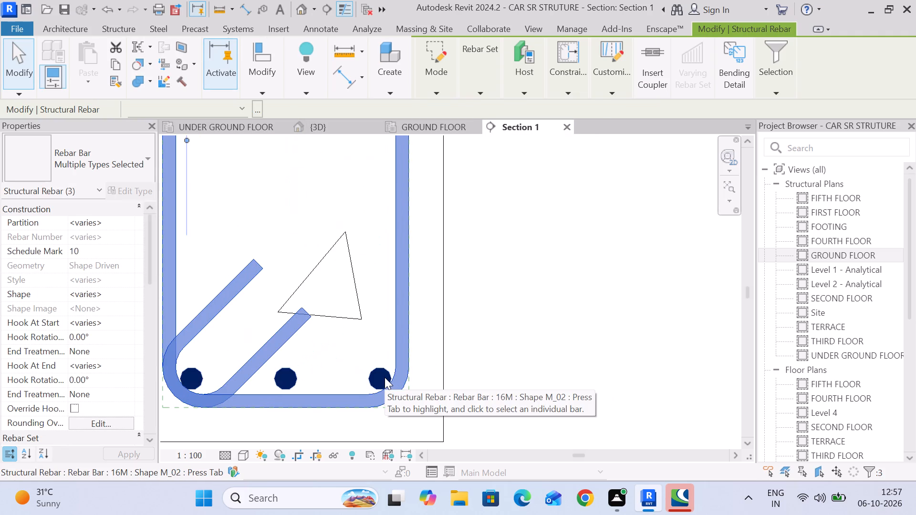
pyautogui.keyDown('ctrl'); pyautogui.click(382, 369); pyautogui.keyUp('ctrl')
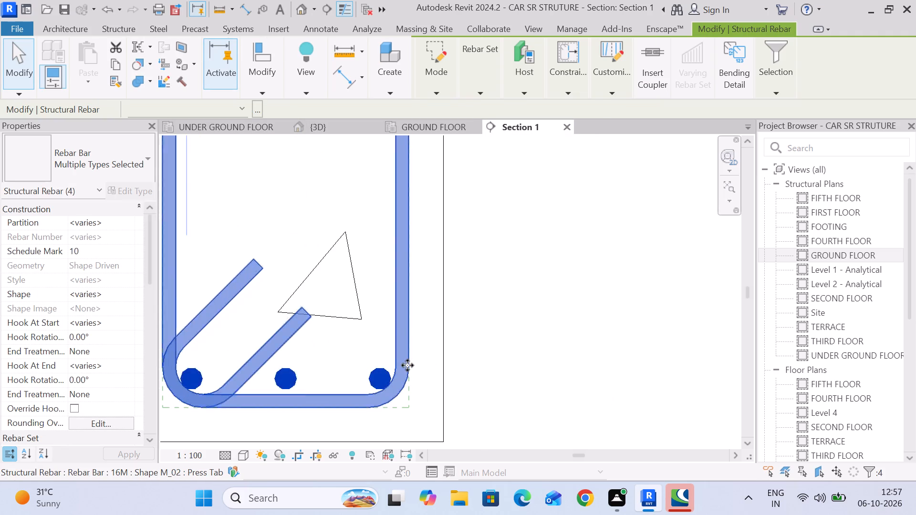
pyautogui.scroll(-8, 407, 365)
pyautogui.moveTo(469, 259); pyautogui.dragTo(476, 330, button='middle')
pyautogui.scroll(6, 421, 253)
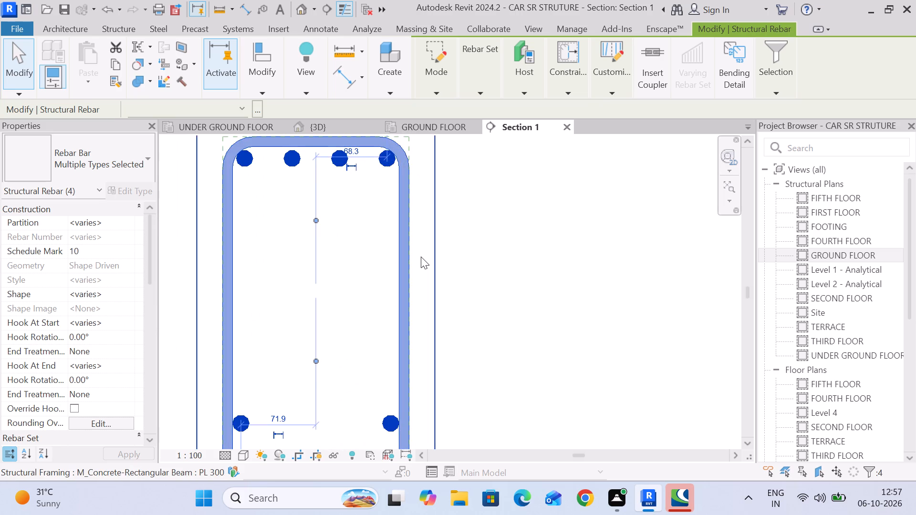
pyautogui.scroll(-7, 421, 257)
pyautogui.scroll(-4, 471, 382)
pyautogui.moveTo(468, 382); pyautogui.dragTo(451, 283, button='middle')
pyautogui.scroll(-2, 457, 196)
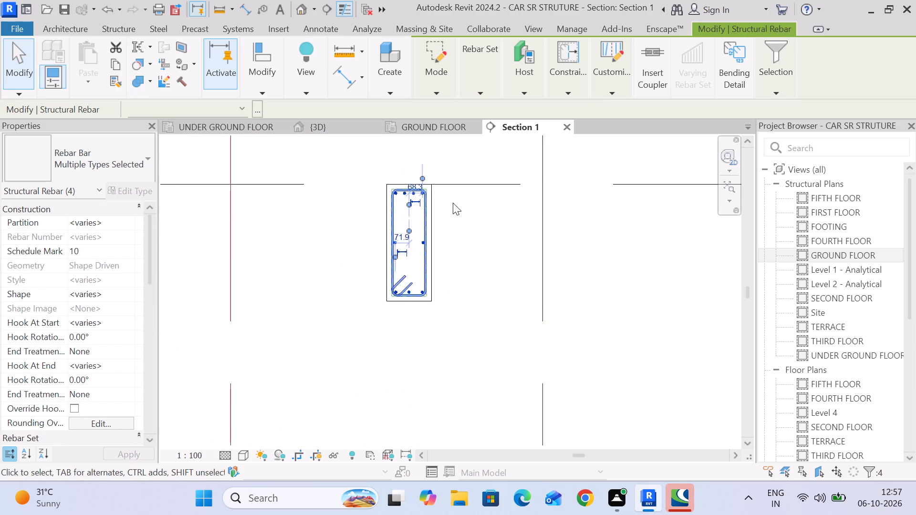
pyautogui.scroll(-3, 453, 203)
pyautogui.scroll(-4, 468, 262)
pyautogui.moveTo(468, 262); pyautogui.dragTo(437, 327, button='middle')
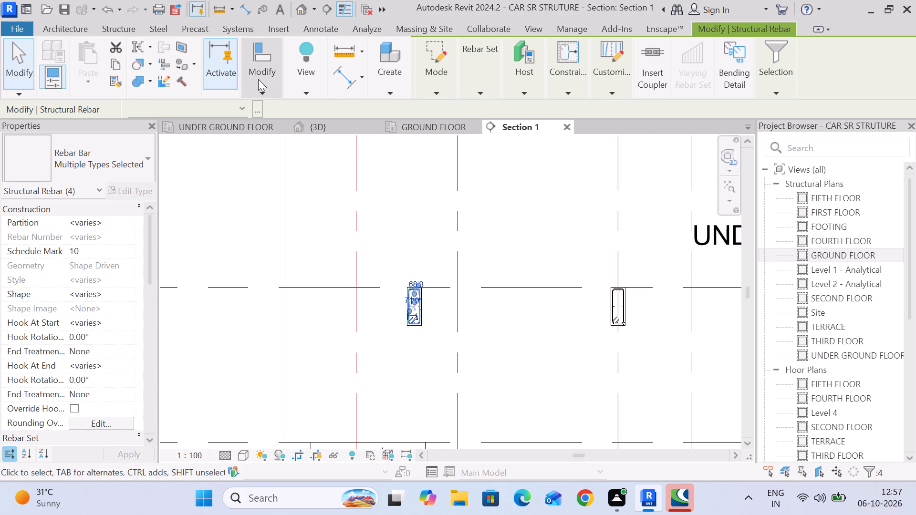
pyautogui.moveTo(237, 89); pyautogui.dragTo(242, 89)
pyautogui.click(256, 93)
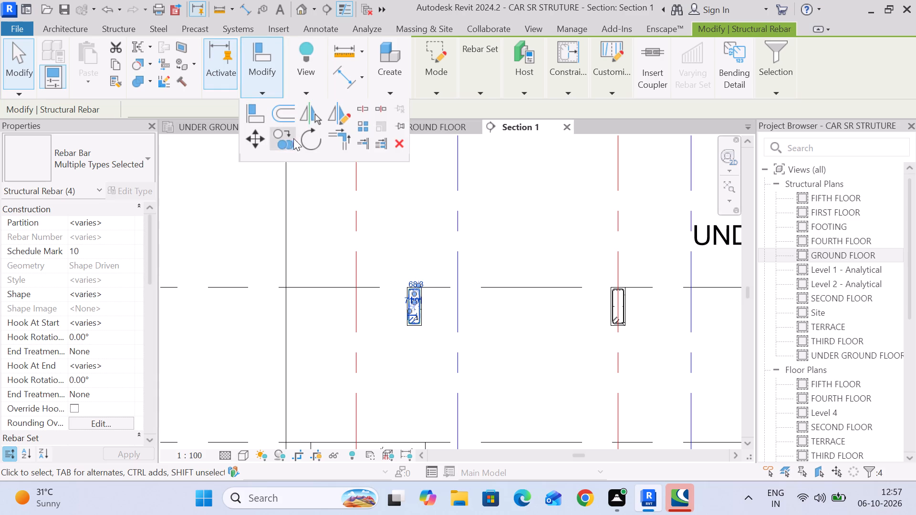
pyautogui.click(289, 138)
pyautogui.scroll(6, 396, 349)
pyautogui.scroll(6, 449, 305)
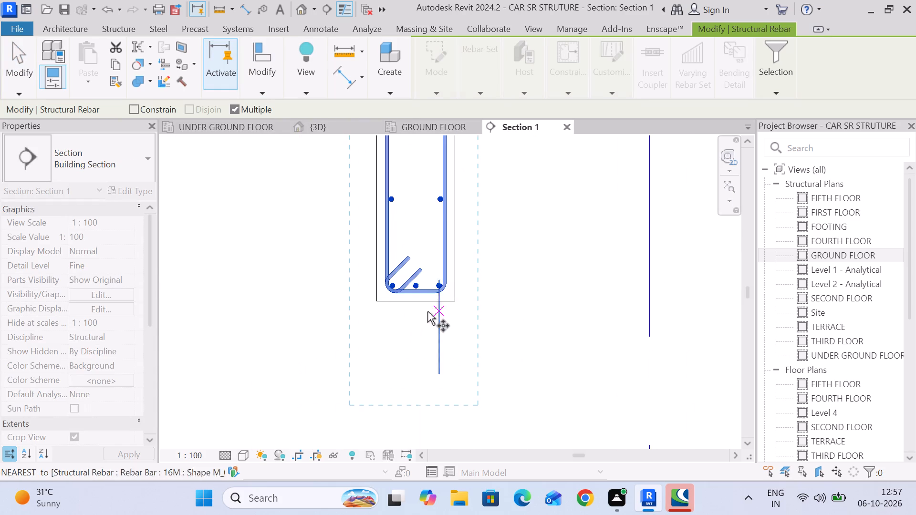
pyautogui.click(416, 300)
pyautogui.scroll(-11, 425, 235)
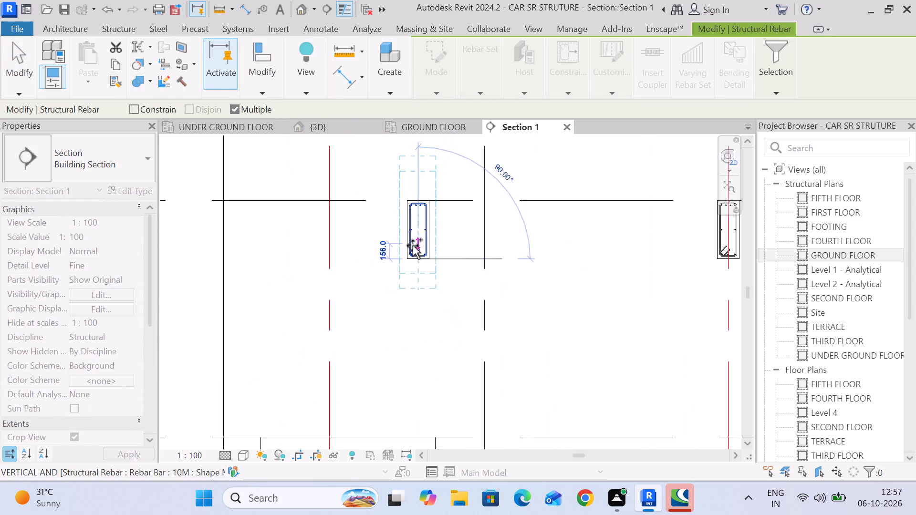
pyautogui.scroll(-10, 413, 246)
pyautogui.moveTo(415, 193); pyautogui.dragTo(396, 332, button='middle')
pyautogui.scroll(15, 396, 332)
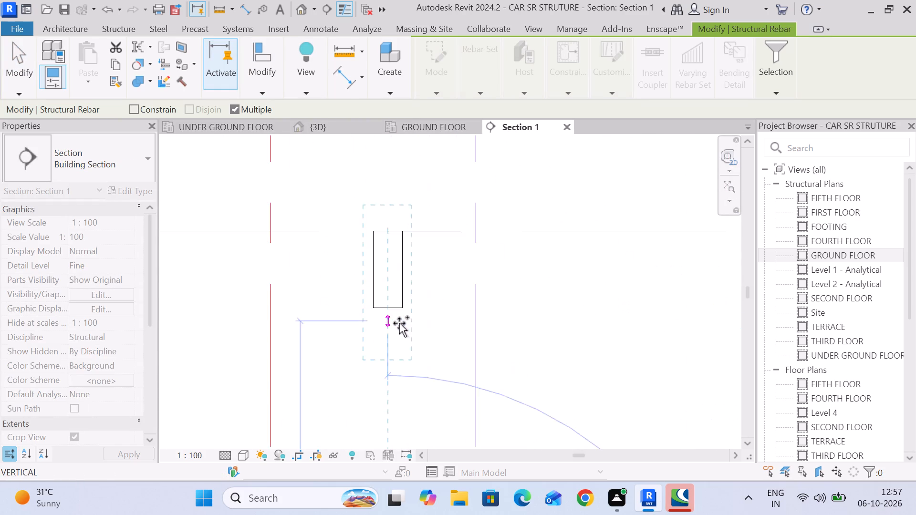
pyautogui.scroll(5, 399, 323)
pyautogui.click(374, 288)
# Place another copy of the bars and stirrups in the FIRST FLOOR beam between grids z and 3, matching its bottom midpoint.
pyautogui.scroll(-8, 387, 275)
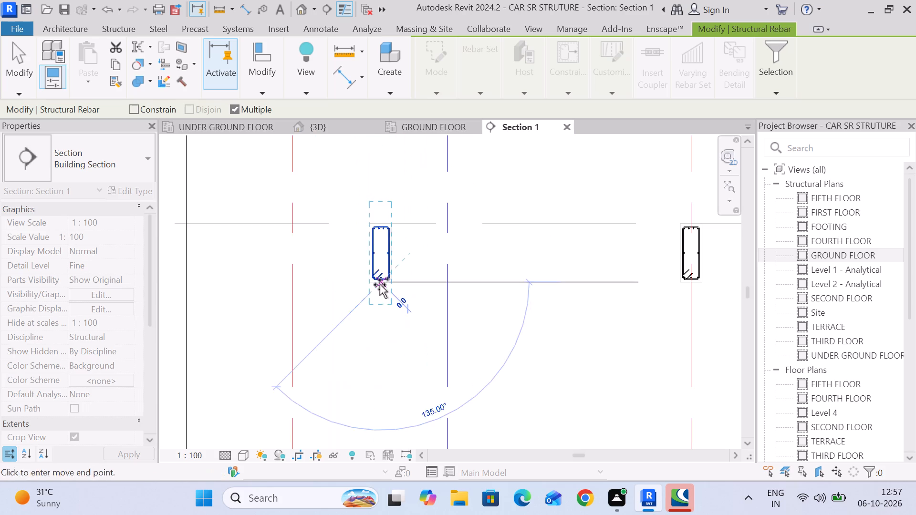
pyautogui.moveTo(391, 209); pyautogui.dragTo(387, 420, button='middle')
pyautogui.moveTo(360, 234); pyautogui.dragTo(366, 359, button='middle')
pyautogui.scroll(4, 385, 349)
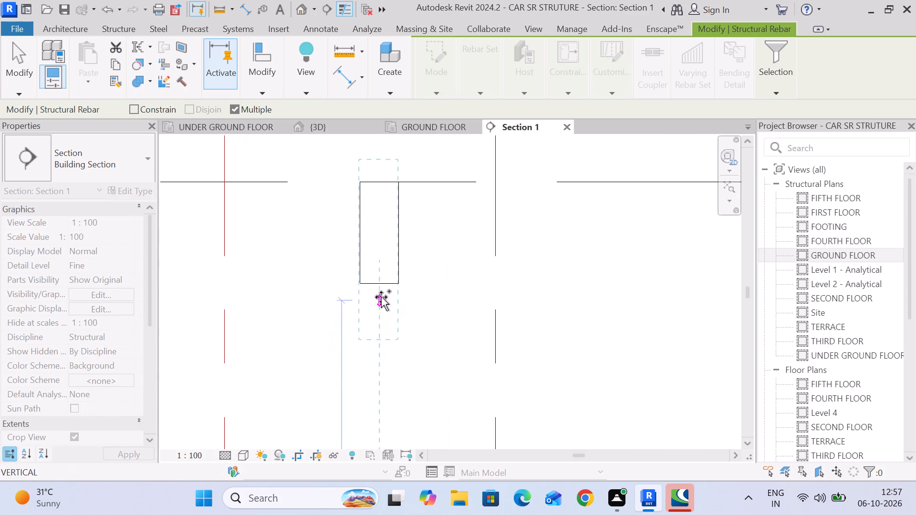
pyautogui.click(379, 282)
# Place another copy of the rebar in the SECOND FLOOR beam between grids z and 3, matching its bottom midpoint.
pyautogui.scroll(-7, 397, 283)
pyautogui.moveTo(391, 201); pyautogui.dragTo(413, 403, button='middle')
pyautogui.scroll(5, 406, 284)
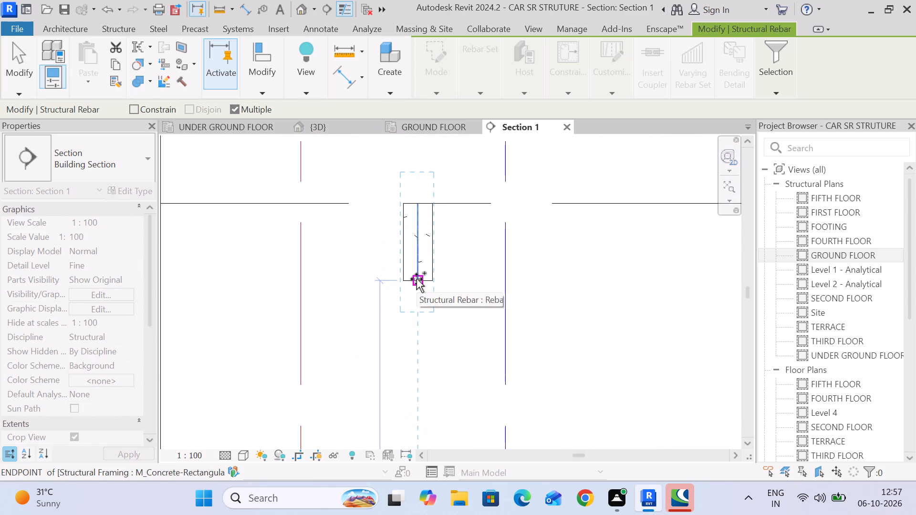
pyautogui.scroll(7, 416, 279)
pyautogui.click(419, 281)
# Place another copy of the rebar in the THIRD FLOOR beam between grids z and 3, matching its bottom midpoint.
pyautogui.scroll(-2, 420, 280)
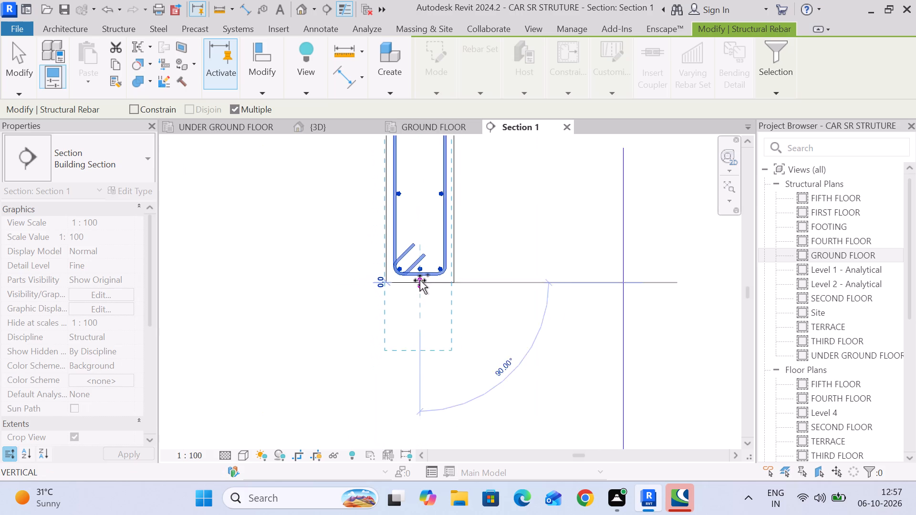
pyautogui.scroll(-18, 420, 280)
pyautogui.moveTo(421, 238); pyautogui.dragTo(406, 352, button='middle')
pyautogui.scroll(11, 406, 352)
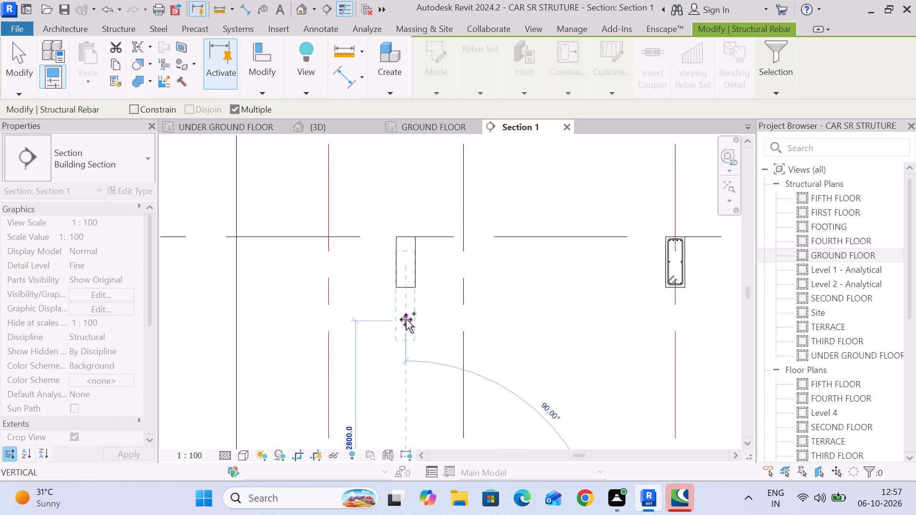
pyautogui.scroll(1, 406, 319)
pyautogui.click(406, 277)
# Place the last copy of the rebar in the FOURTH FLOOR beam between grids z and 3, and end the multiple copy.
pyautogui.scroll(-5, 413, 280)
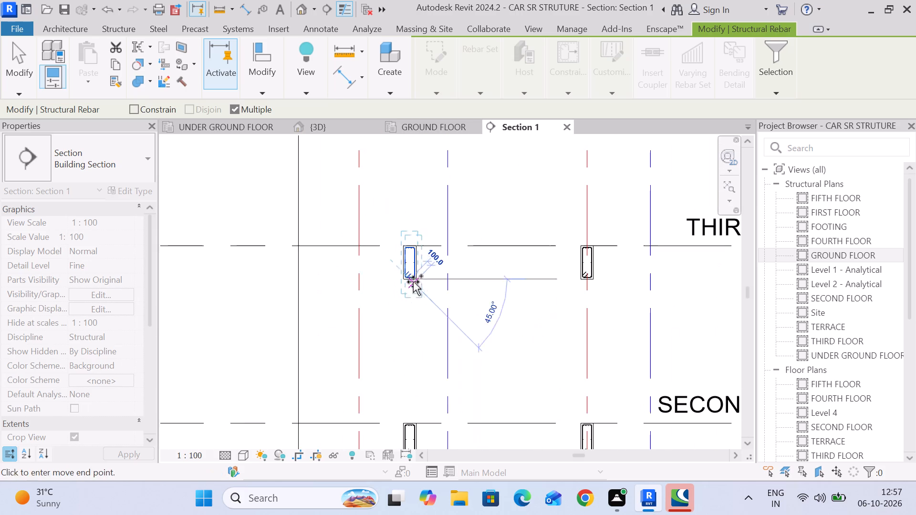
pyautogui.scroll(-5, 417, 248)
pyautogui.moveTo(415, 220); pyautogui.dragTo(420, 376, button='middle')
pyautogui.scroll(4, 420, 374)
pyautogui.scroll(4, 412, 315)
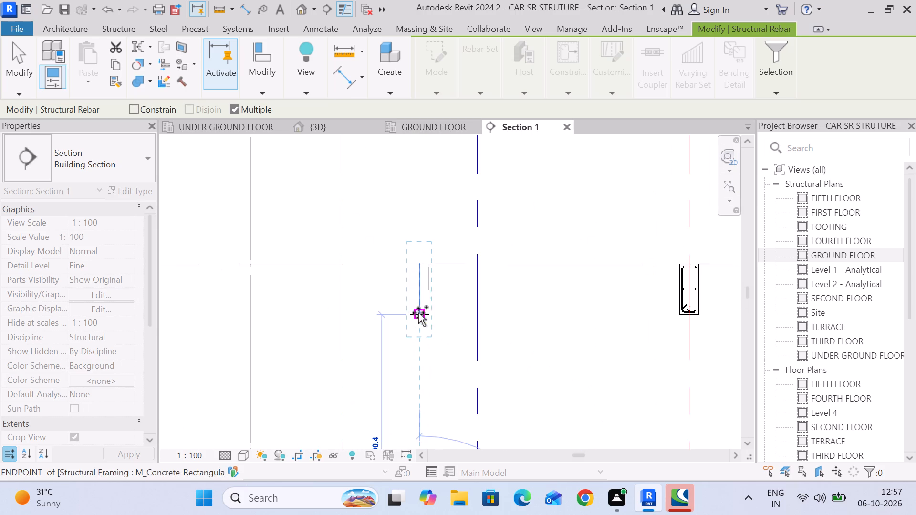
pyautogui.click(421, 312)
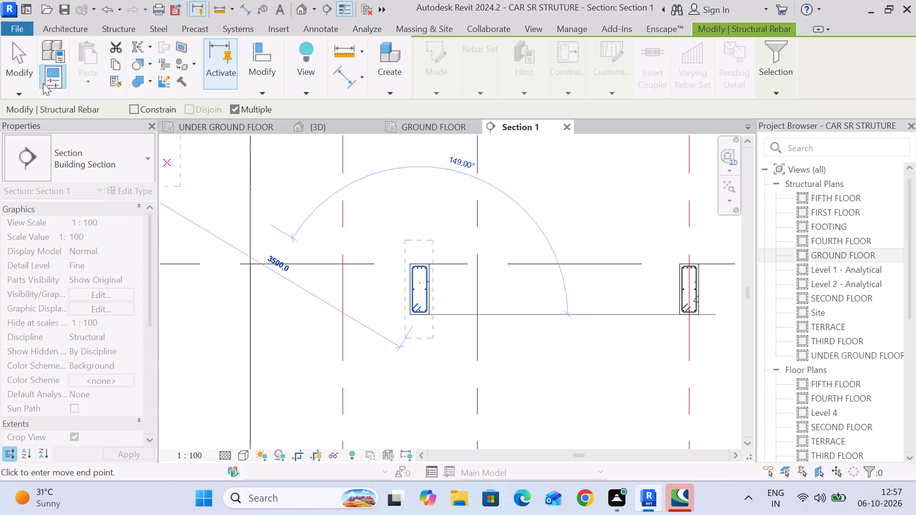
pyautogui.click(30, 69)
# Examine the copied beam reinforcement across the floors and the footing at grid z in Section 1.
pyautogui.scroll(-12, 352, 229)
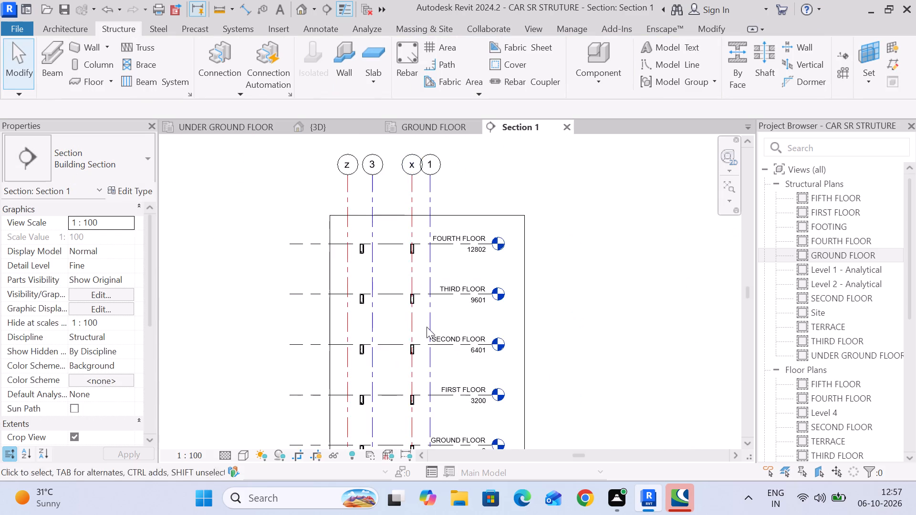
pyautogui.moveTo(427, 327); pyautogui.dragTo(390, 196, button='middle')
pyautogui.scroll(18, 339, 371)
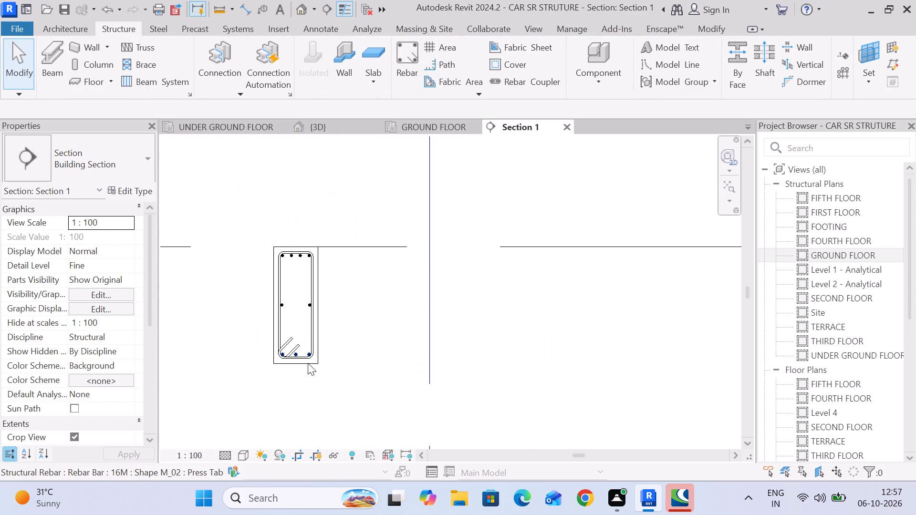
pyautogui.scroll(6, 314, 361)
pyautogui.scroll(-7, 314, 361)
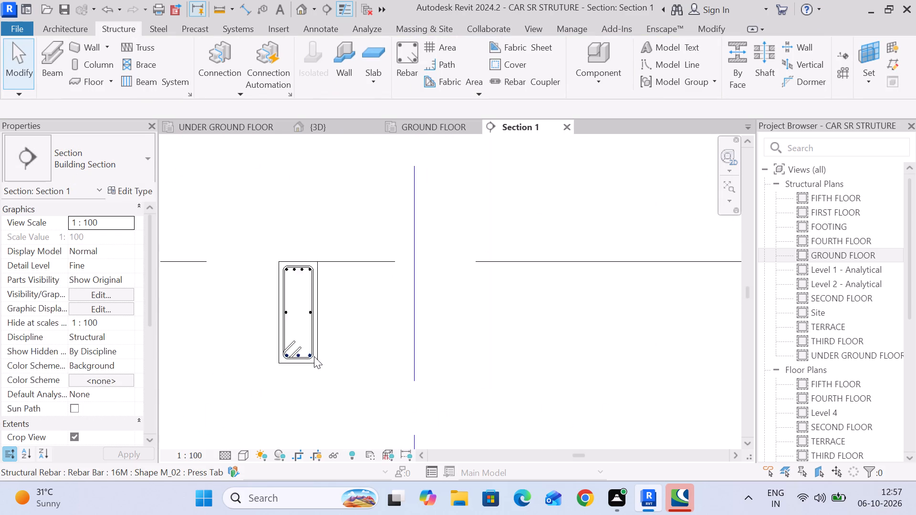
pyautogui.scroll(-14, 314, 356)
pyautogui.moveTo(314, 355); pyautogui.dragTo(331, 306, button='middle')
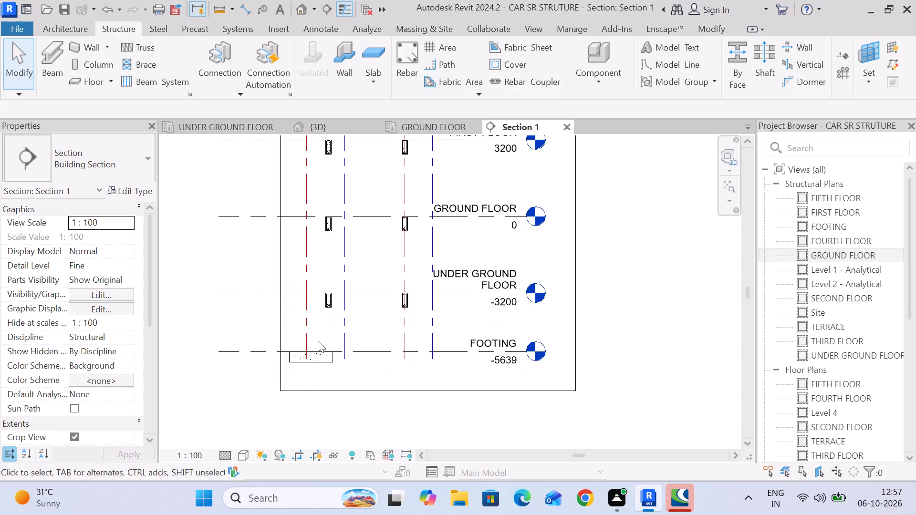
pyautogui.scroll(7, 311, 354)
pyautogui.scroll(5, 351, 365)
pyautogui.moveTo(364, 362); pyautogui.dragTo(463, 339, button='middle')
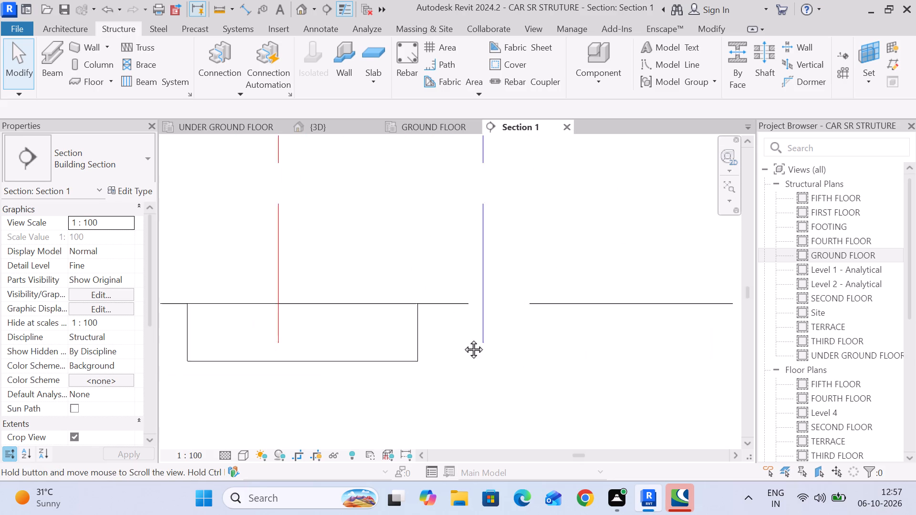
pyautogui.moveTo(463, 339); pyautogui.dragTo(477, 333, button='middle')
pyautogui.click(422, 343)
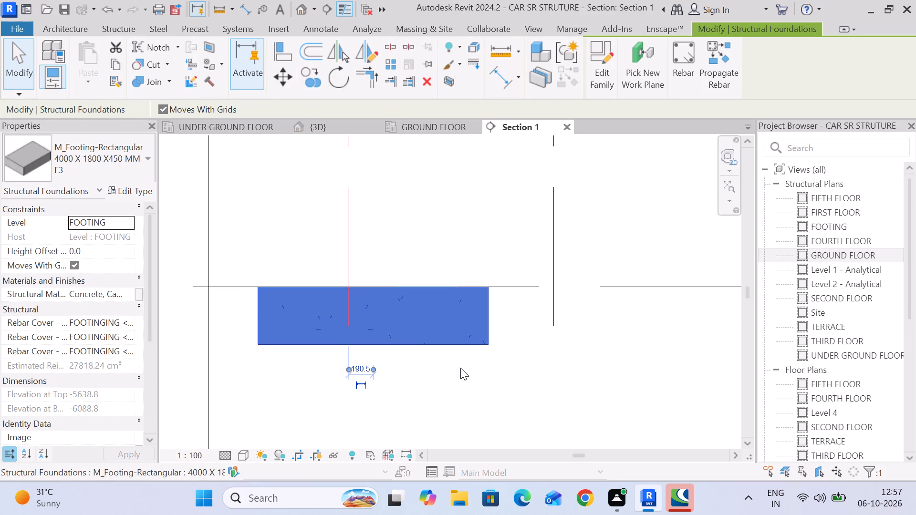
pyautogui.click(460, 368)
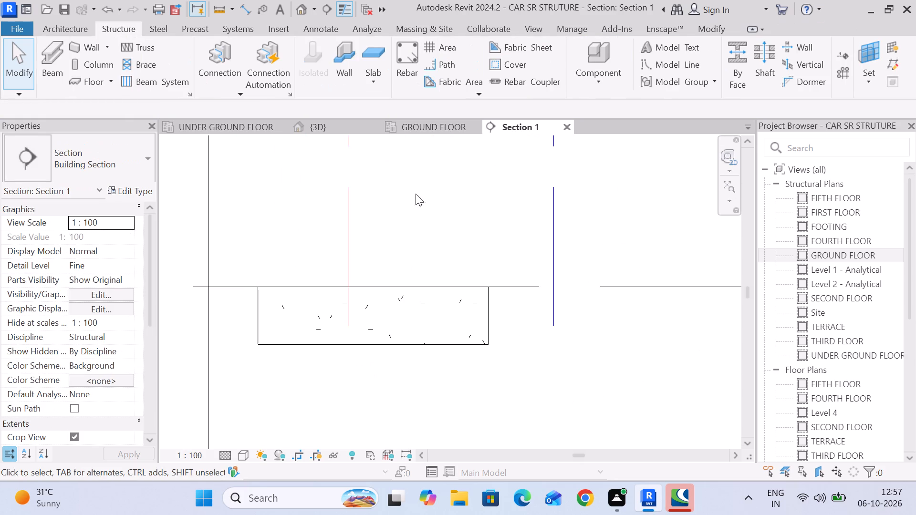
# Examine the beam, column and footing reinforcement across the floors in the 3D view, including from the front.
pyautogui.click(326, 125)
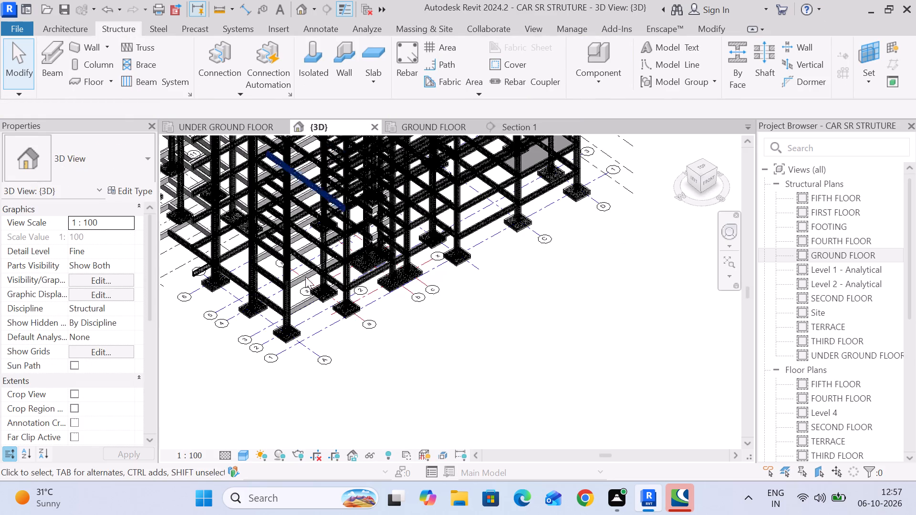
pyautogui.scroll(3, 323, 297)
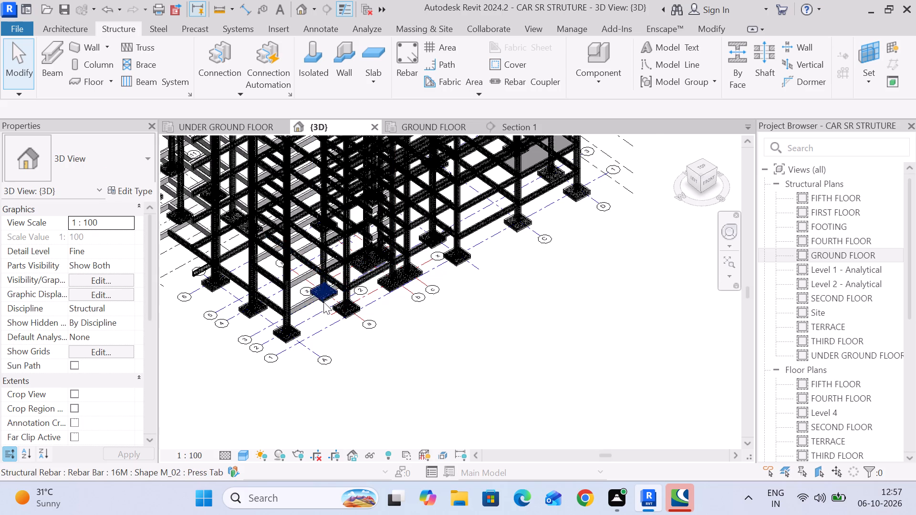
pyautogui.scroll(6, 323, 302)
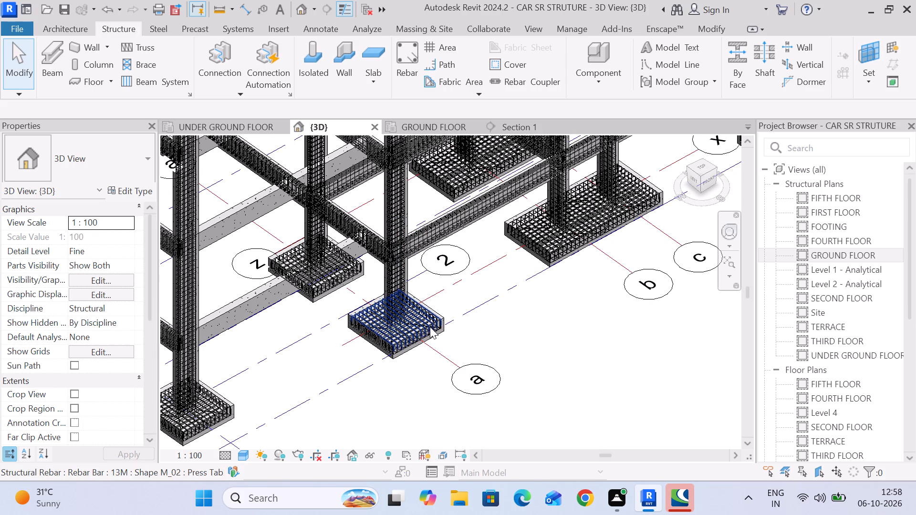
pyautogui.moveTo(463, 294); pyautogui.dragTo(482, 404, button='middle')
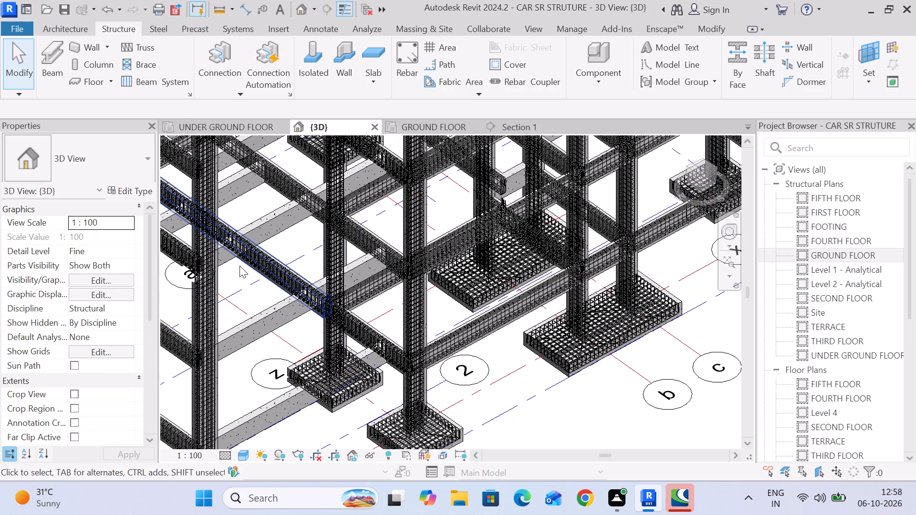
pyautogui.scroll(-3, 224, 258)
pyautogui.moveTo(224, 259); pyautogui.dragTo(318, 373, button='middle')
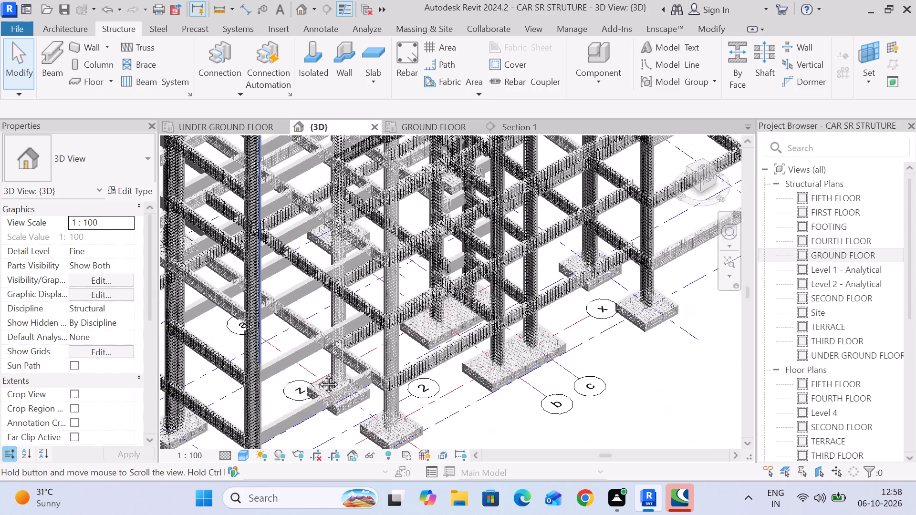
pyautogui.moveTo(318, 373); pyautogui.dragTo(329, 385, button='middle')
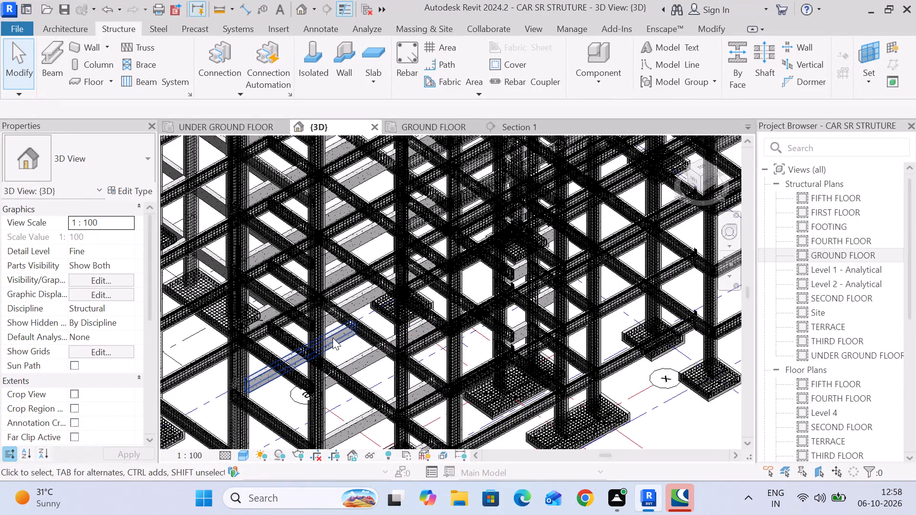
pyautogui.scroll(-5, 356, 383)
pyautogui.scroll(4, 431, 371)
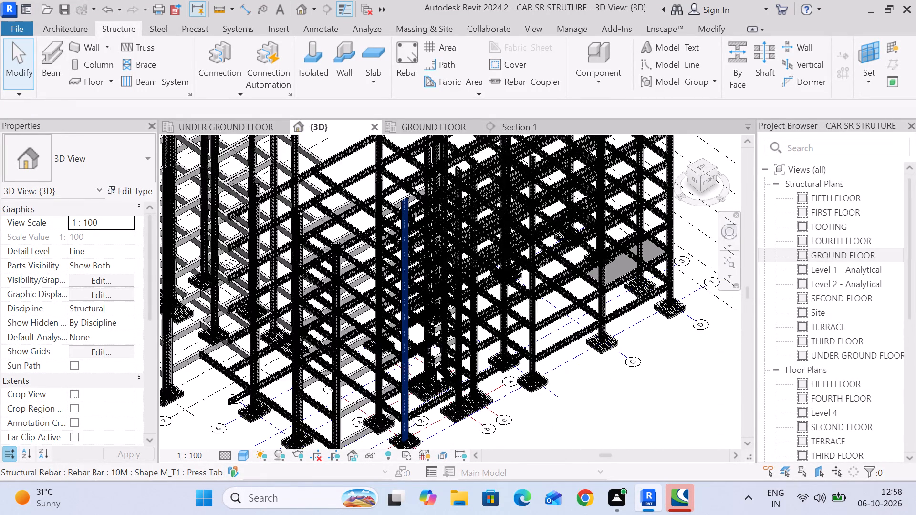
pyautogui.scroll(5, 446, 413)
pyautogui.moveTo(445, 409); pyautogui.dragTo(439, 364, button='middle')
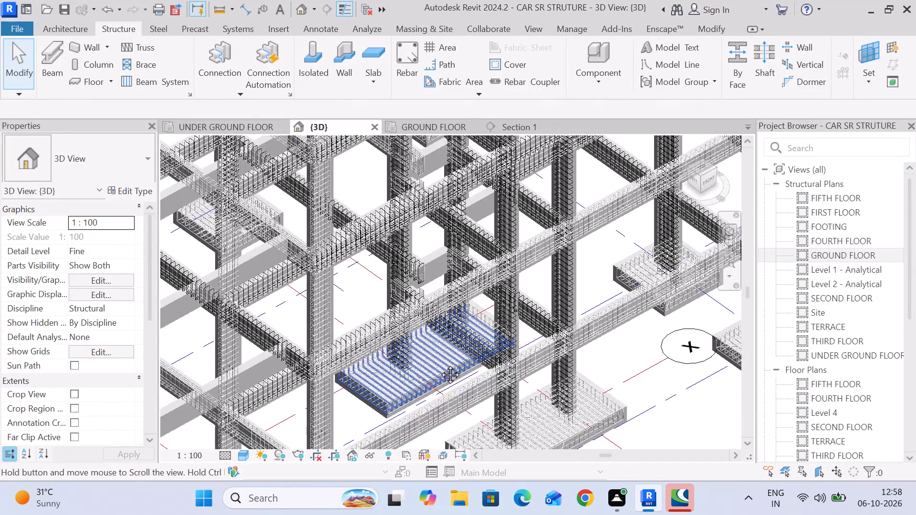
pyautogui.moveTo(439, 364); pyautogui.dragTo(437, 304, button='middle')
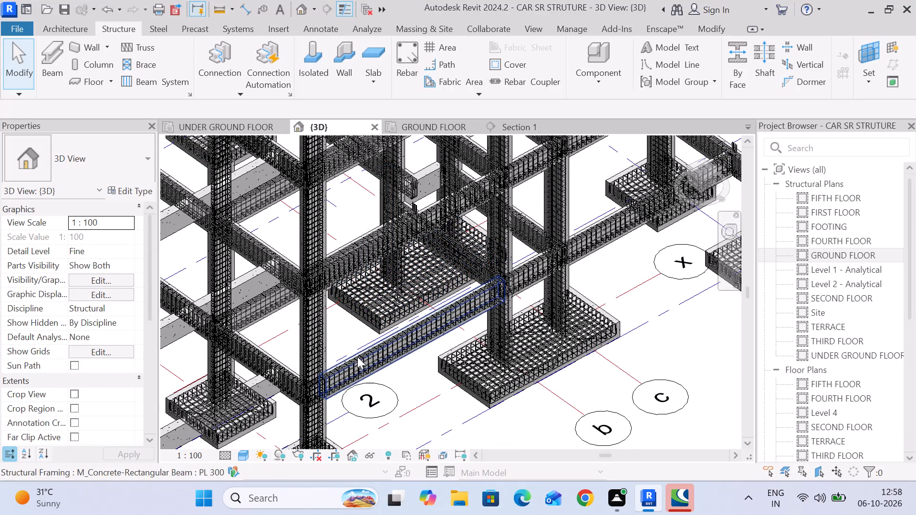
pyautogui.scroll(-5, 365, 339)
pyautogui.moveTo(368, 256); pyautogui.dragTo(399, 385, button='middle')
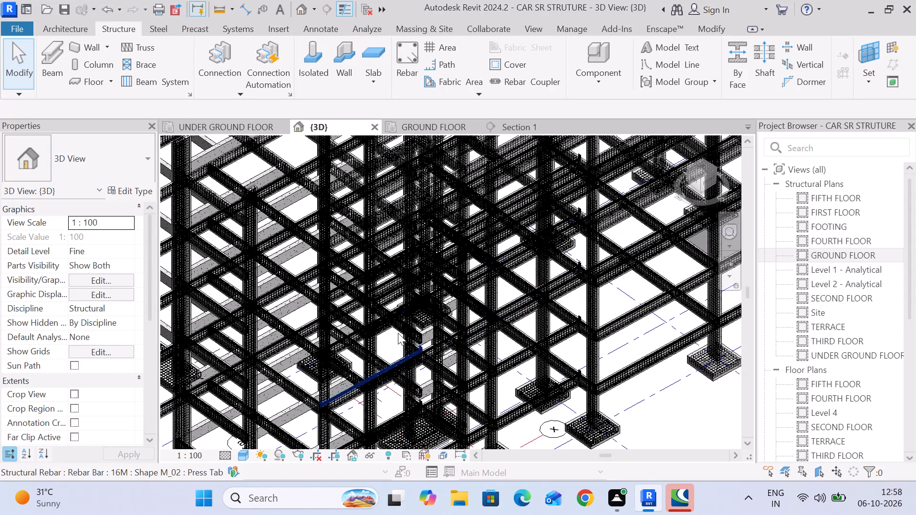
pyautogui.scroll(-4, 401, 294)
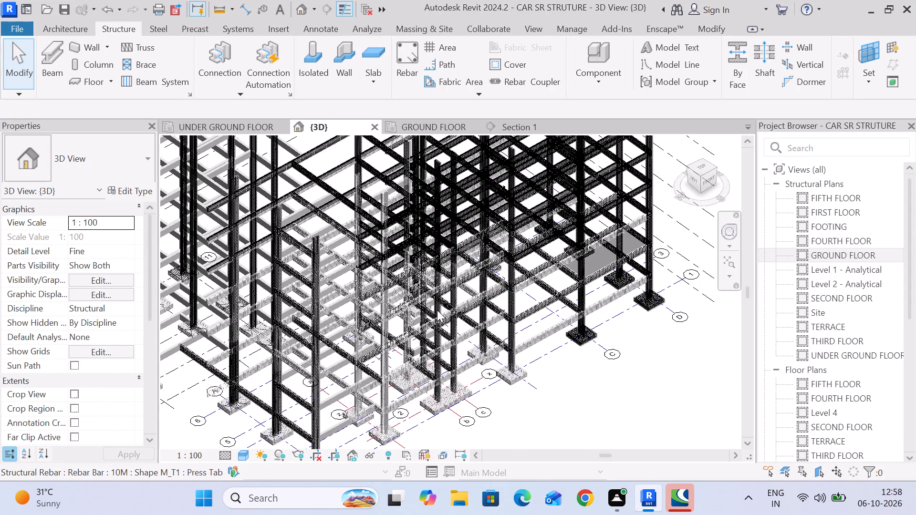
pyautogui.moveTo(439, 310); pyautogui.dragTo(401, 285, button='middle')
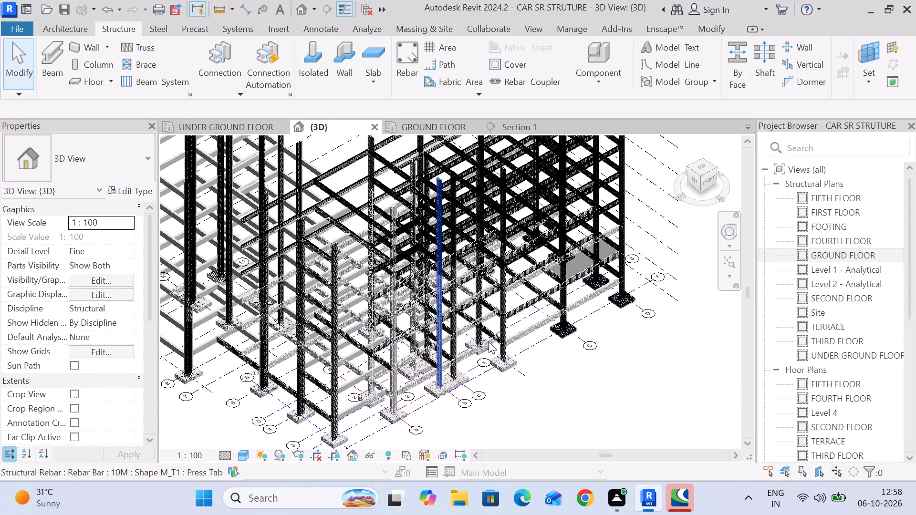
pyautogui.moveTo(561, 385); pyautogui.dragTo(527, 367, button='middle')
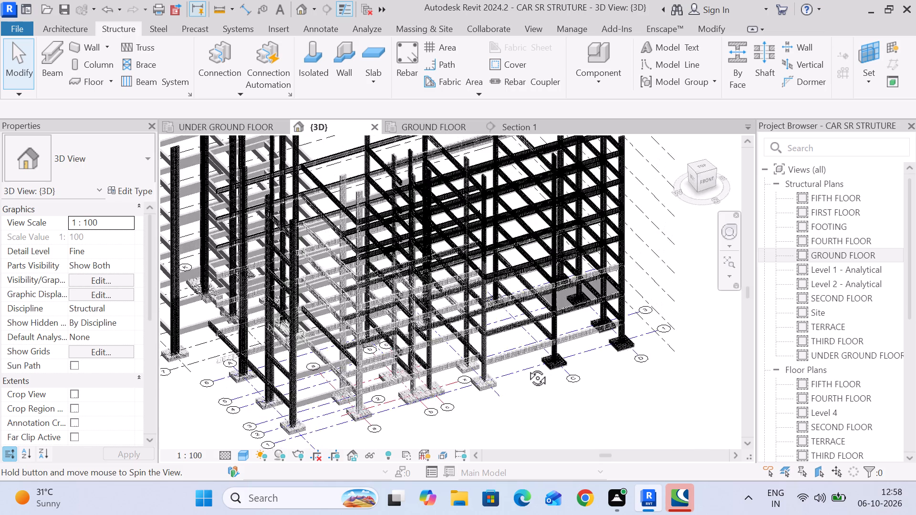
pyautogui.moveTo(527, 367); pyautogui.dragTo(496, 362, button='middle')
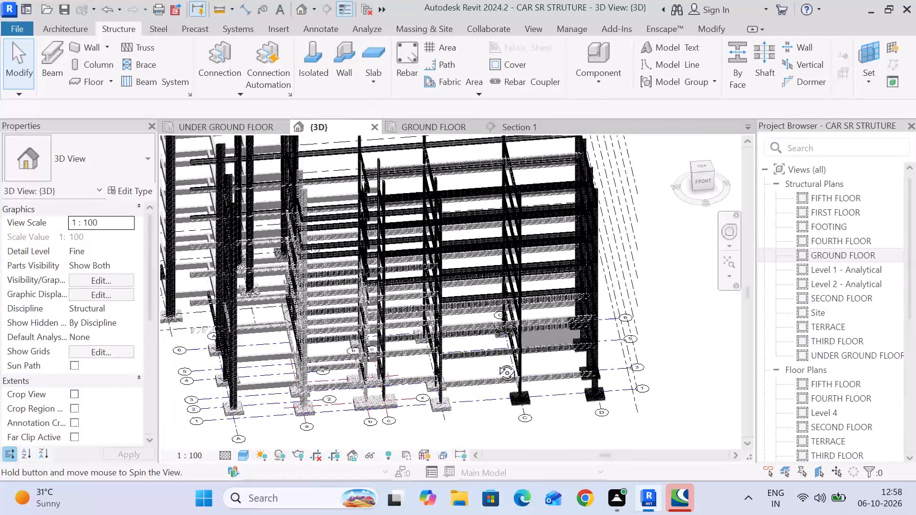
pyautogui.moveTo(496, 362); pyautogui.dragTo(496, 361, button='middle')
pyautogui.scroll(7, 330, 227)
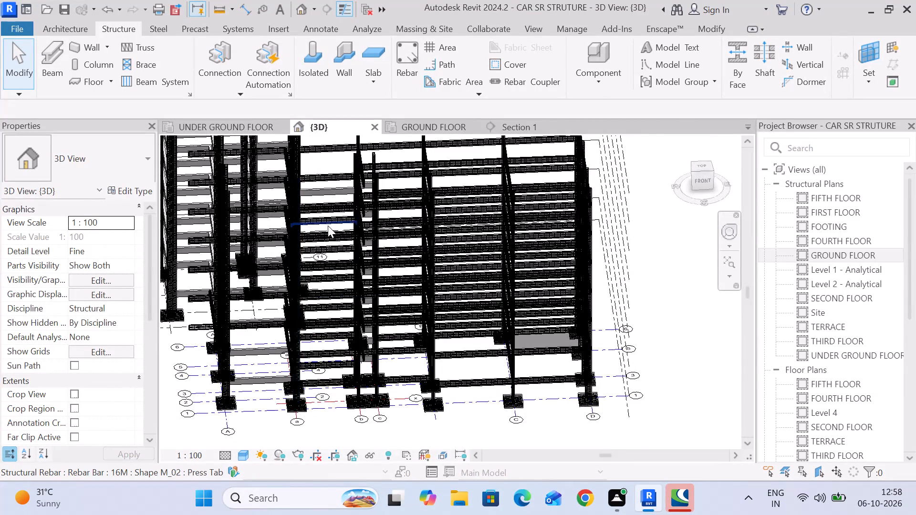
pyautogui.moveTo(364, 299); pyautogui.dragTo(367, 309, button='middle')
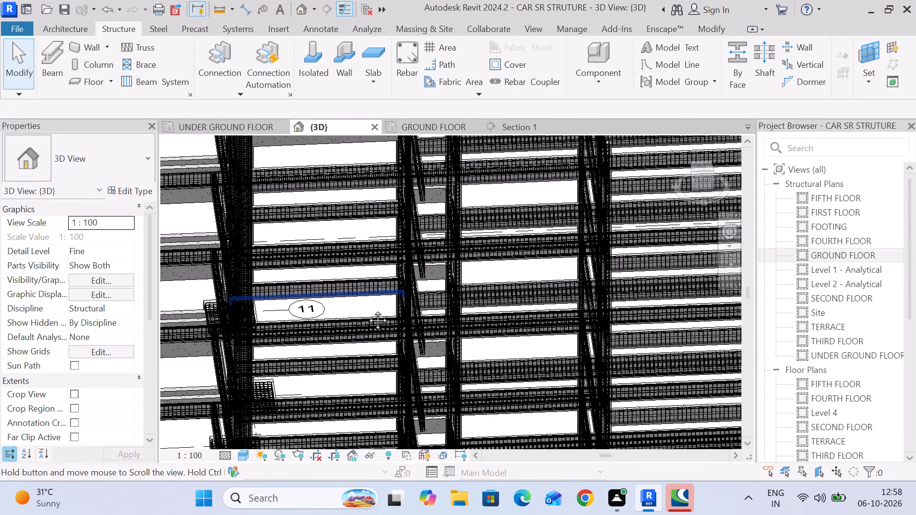
pyautogui.moveTo(367, 309); pyautogui.dragTo(376, 363, button='middle')
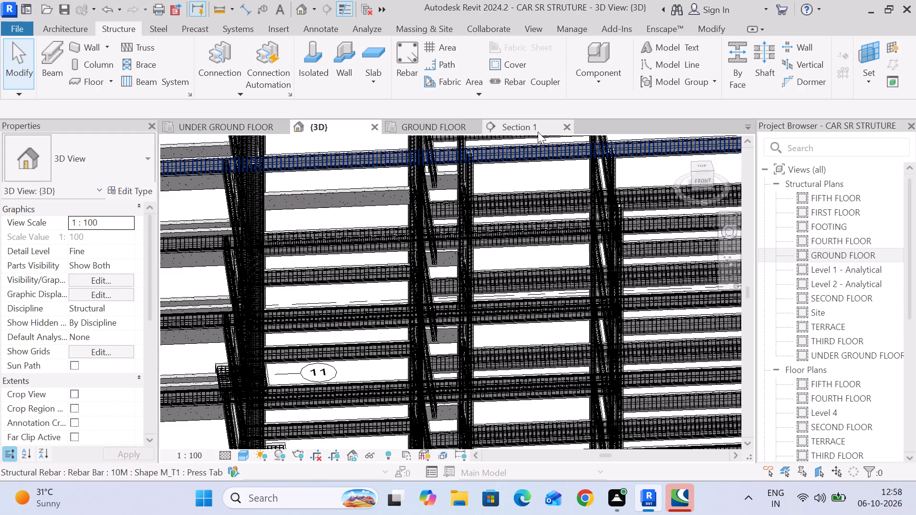
# Check the beam reinforcement in Section 1 from the upper floors down to the footing level.
pyautogui.click(538, 132)
pyautogui.scroll(-16, 434, 309)
pyautogui.moveTo(434, 209); pyautogui.dragTo(434, 247, button='middle')
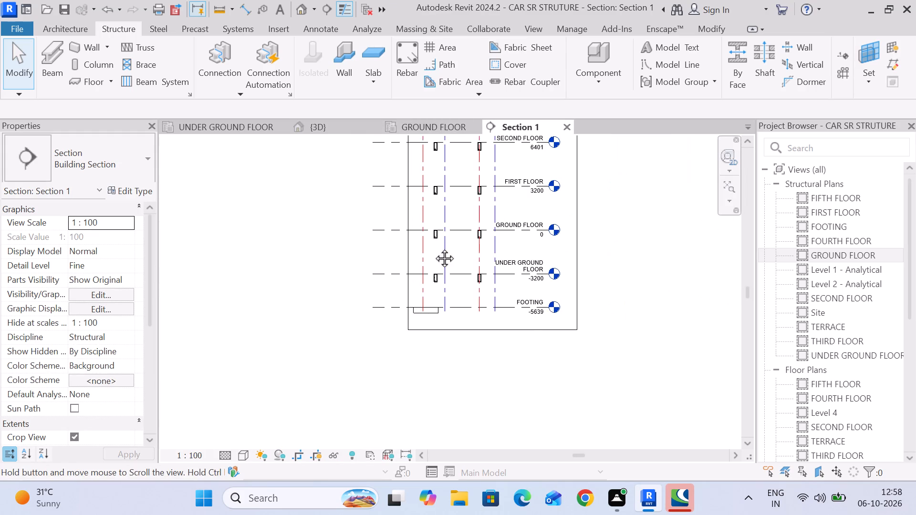
pyautogui.moveTo(434, 247); pyautogui.dragTo(434, 316, button='middle')
pyautogui.moveTo(441, 243); pyautogui.dragTo(437, 312, button='middle')
pyautogui.scroll(7, 434, 270)
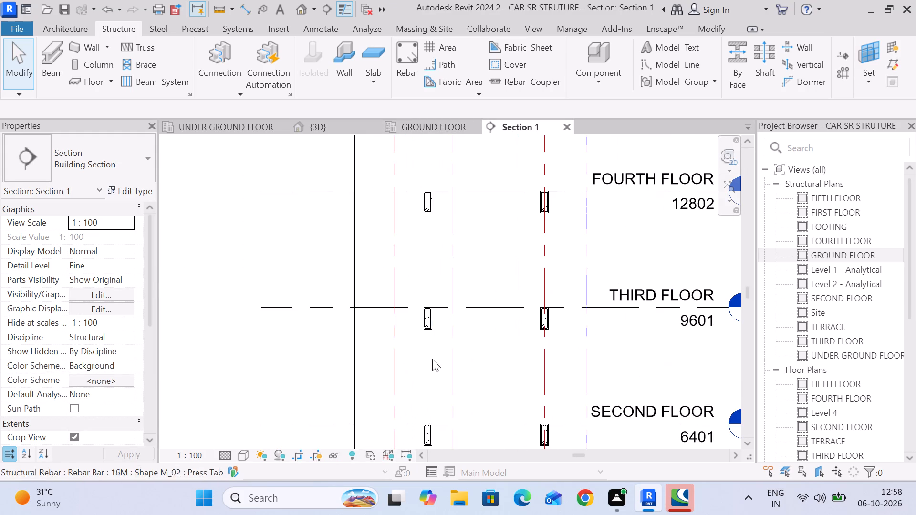
pyautogui.moveTo(432, 360); pyautogui.dragTo(425, 193, button='middle')
pyautogui.scroll(5, 424, 351)
pyautogui.moveTo(439, 380); pyautogui.dragTo(438, 150, button='middle')
pyautogui.scroll(1, 441, 175)
pyautogui.scroll(-2, 457, 285)
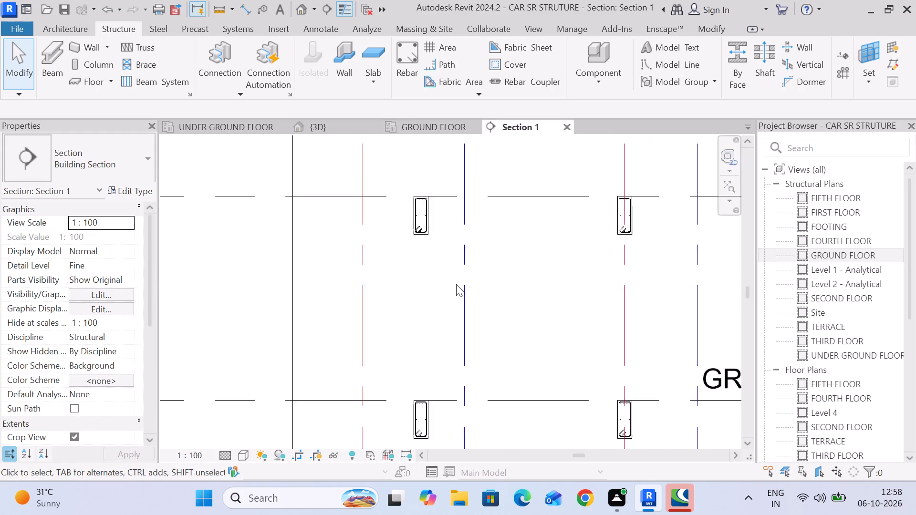
pyautogui.scroll(-5, 456, 284)
pyautogui.moveTo(456, 282); pyautogui.dragTo(400, 146, button='middle')
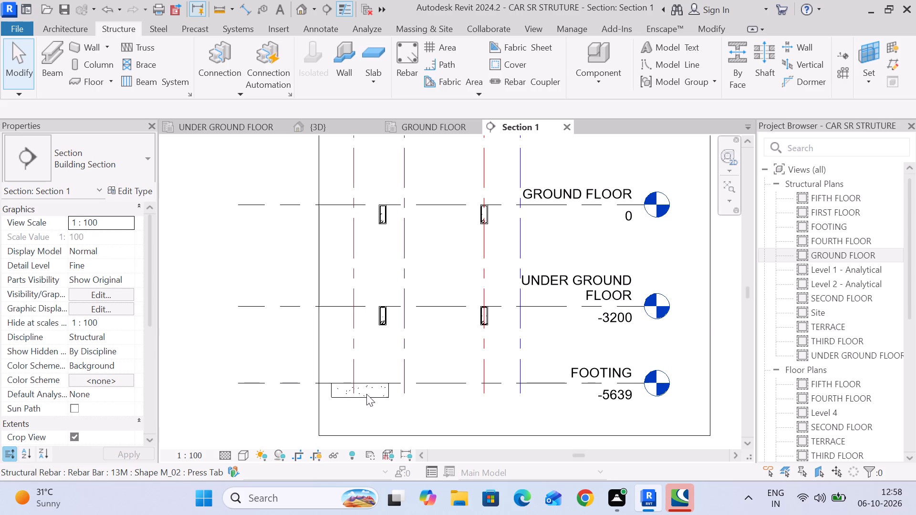
pyautogui.scroll(-4, 359, 395)
pyautogui.moveTo(374, 405); pyautogui.dragTo(318, 330, button='middle')
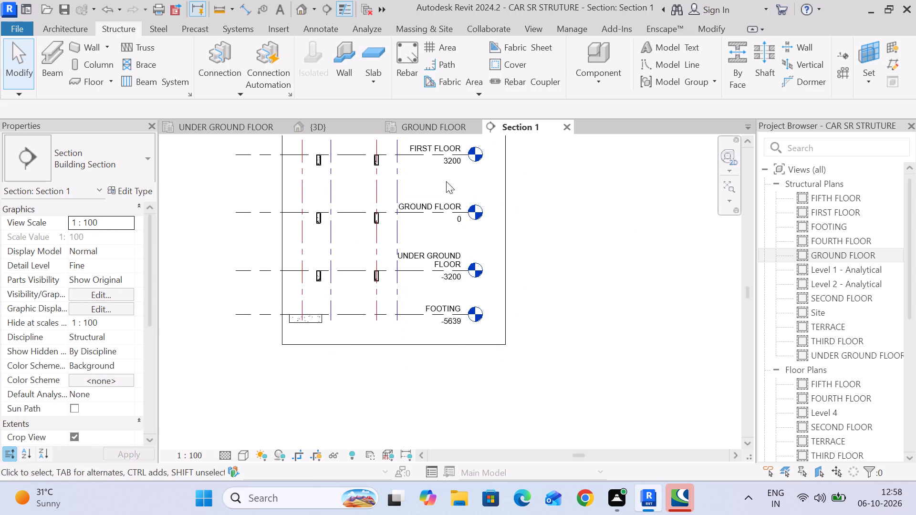
# Return to the UNDER GROUND FLOOR structural plan at the lettered-grid beams and save the project.
pyautogui.click(236, 124)
pyautogui.scroll(-2, 316, 268)
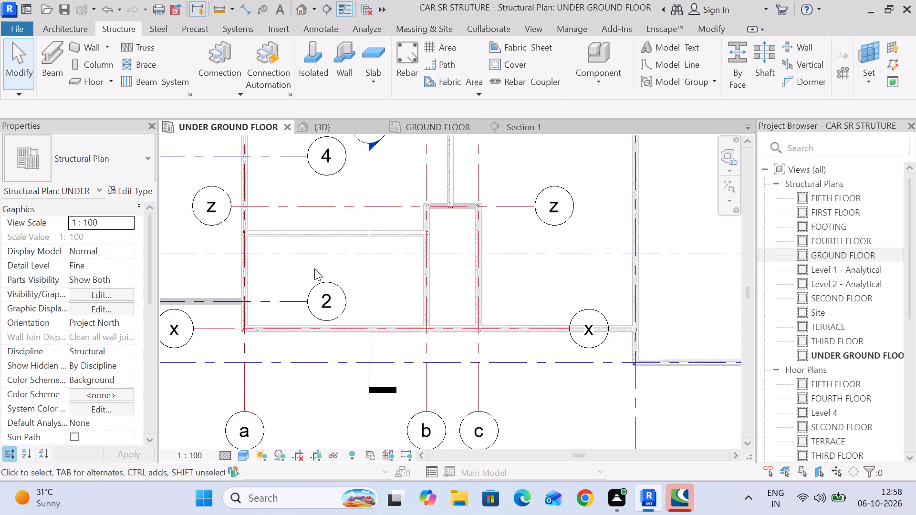
pyautogui.scroll(-3, 314, 268)
pyautogui.moveTo(293, 280); pyautogui.dragTo(356, 282, button='middle')
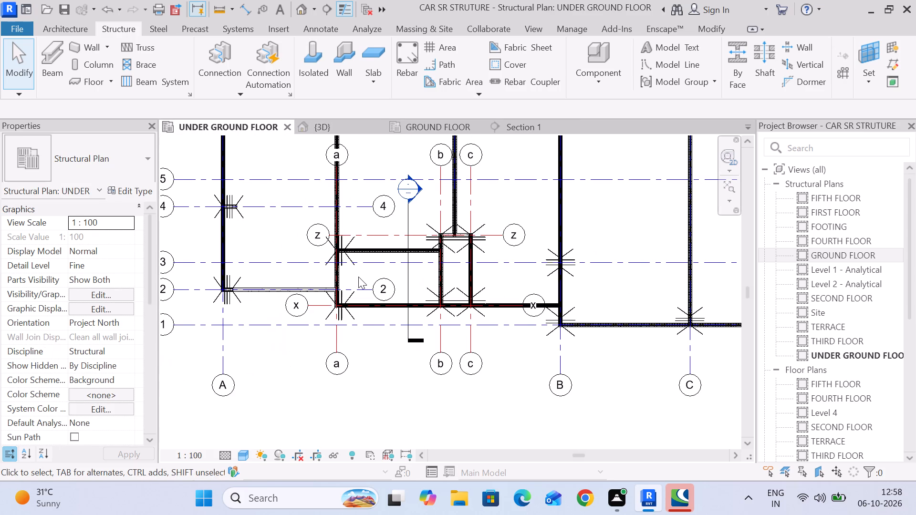
pyautogui.hotkey('ctrl', 's')
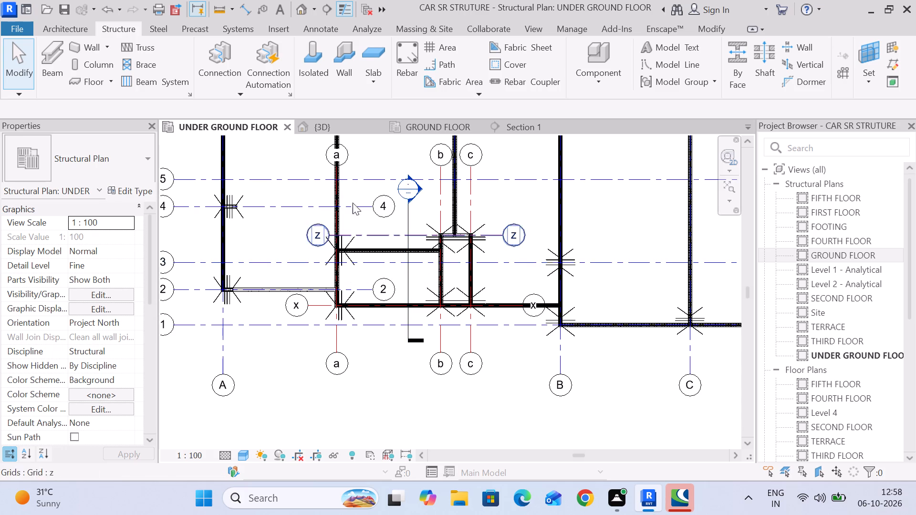
# On the GROUND FLOOR plan, filter the beam between grids z and 3 to Structural Rebar only and show it unobscured in that plan.
pyautogui.click(446, 124)
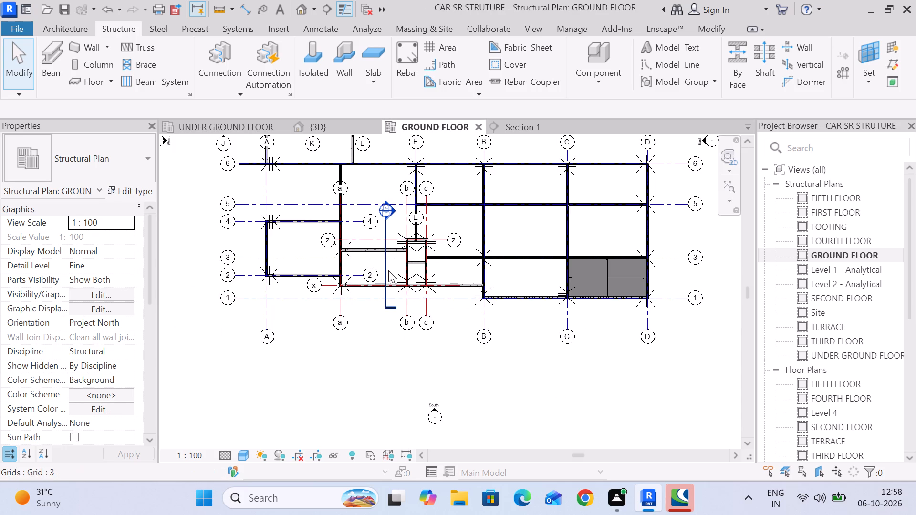
pyautogui.scroll(16, 388, 252)
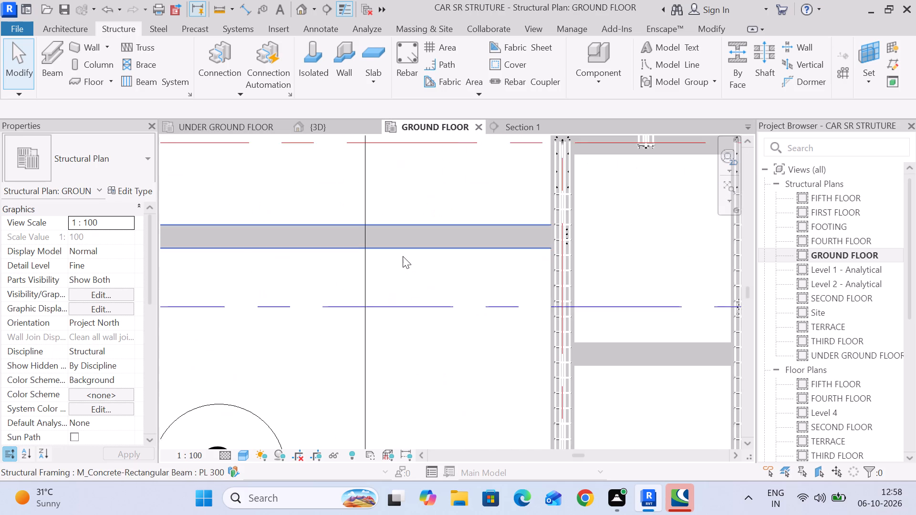
pyautogui.scroll(-4, 408, 257)
pyautogui.moveTo(321, 271); pyautogui.dragTo(283, 216)
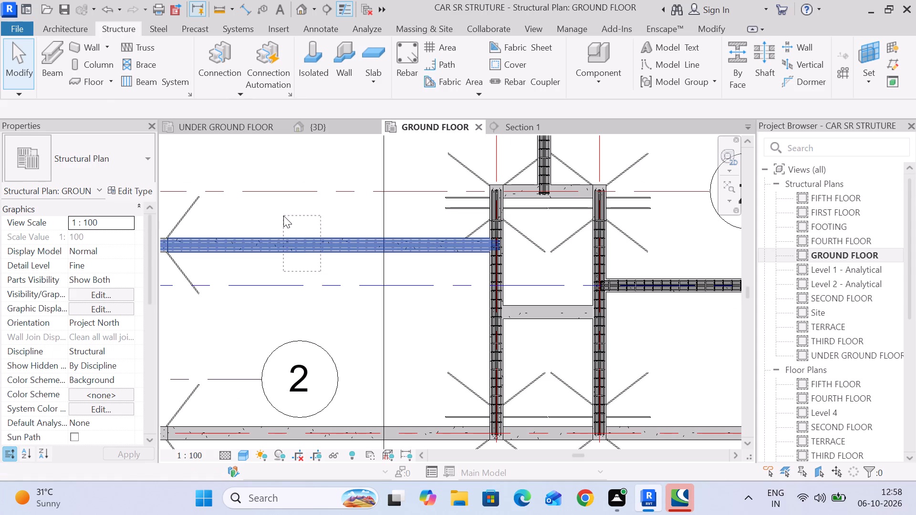
pyautogui.moveTo(283, 216); pyautogui.dragTo(283, 215)
pyautogui.click(599, 53)
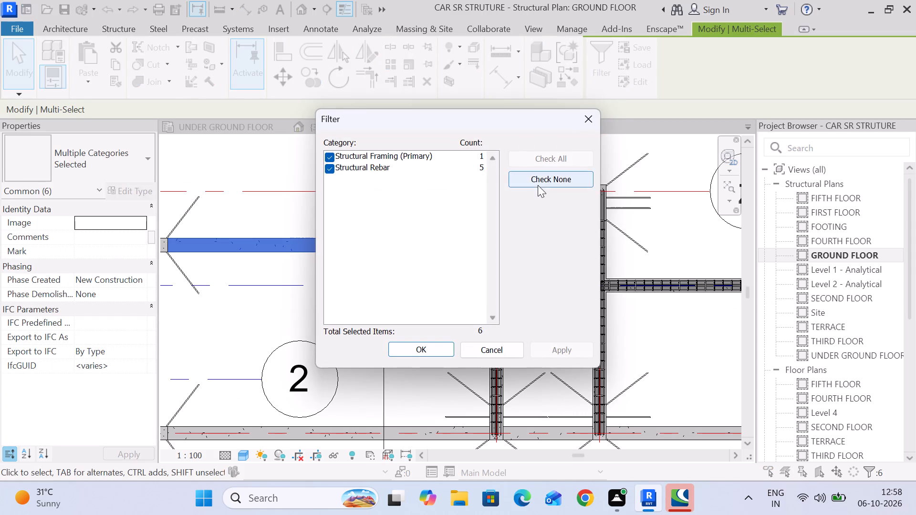
pyautogui.click(538, 178)
pyautogui.click(327, 167)
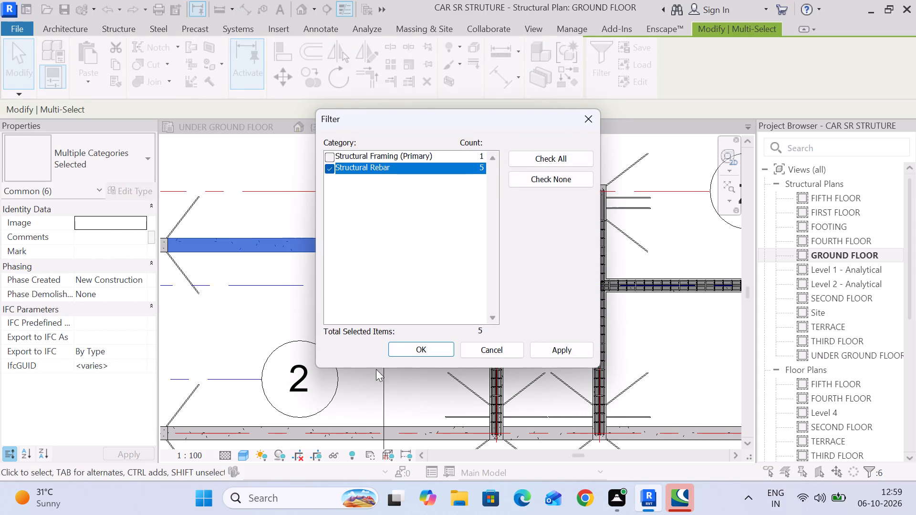
pyautogui.click(423, 347)
pyautogui.scroll(-3, 332, 305)
pyautogui.moveTo(332, 305); pyautogui.dragTo(438, 262, button='middle')
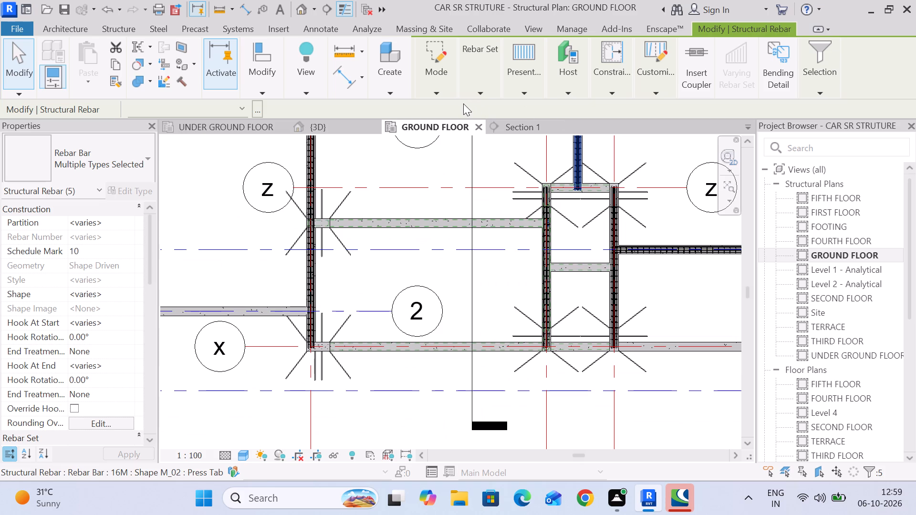
pyautogui.scroll(-5, 73, 344)
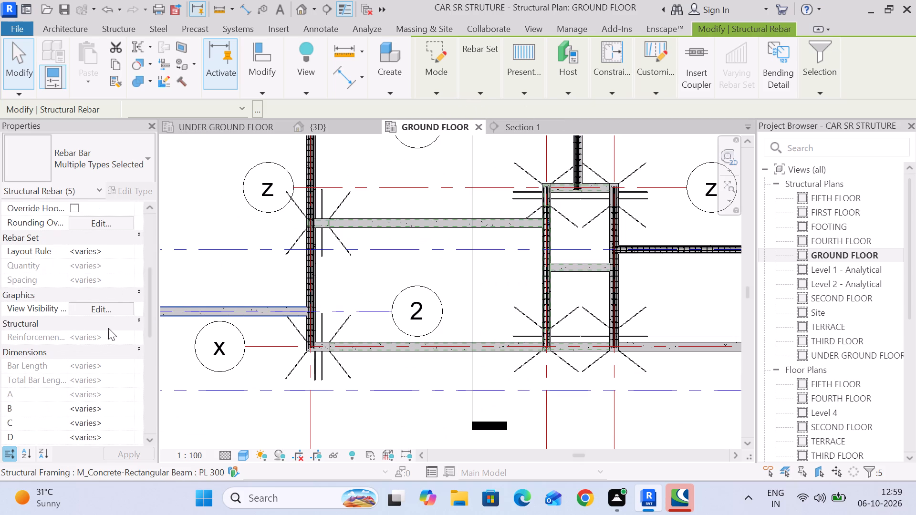
pyautogui.click(101, 306)
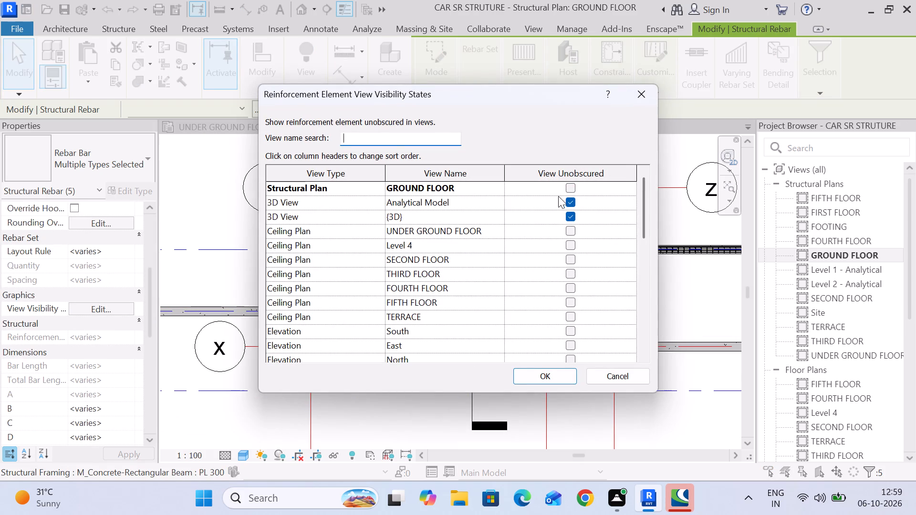
pyautogui.click(568, 186)
pyautogui.click(543, 367)
pyautogui.click(544, 378)
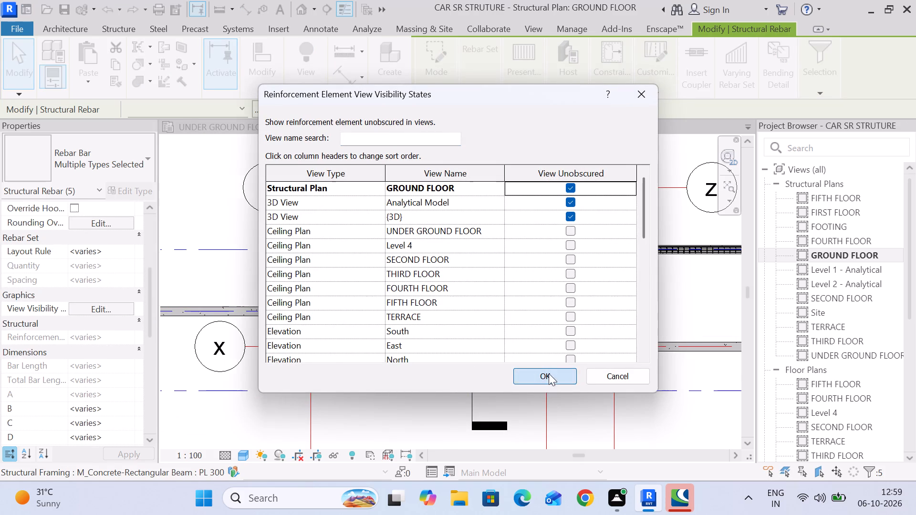
pyautogui.scroll(9, 465, 223)
pyautogui.scroll(8, 415, 240)
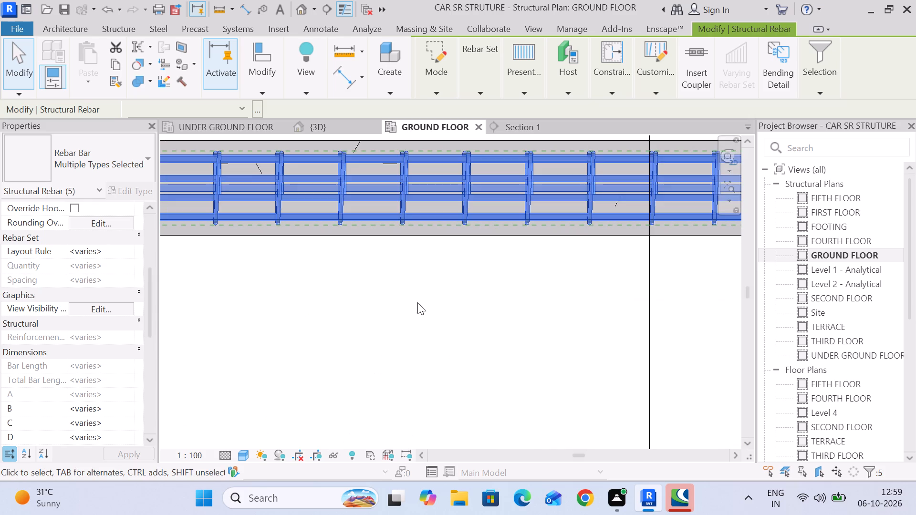
# Select the ground-floor beam between grids z and 3, filter it to Structural Rebar only in Section 1, and examine its bars.
pyautogui.click(418, 307)
pyautogui.click(486, 320)
pyautogui.scroll(-5, 487, 319)
pyautogui.moveTo(494, 327); pyautogui.dragTo(491, 323)
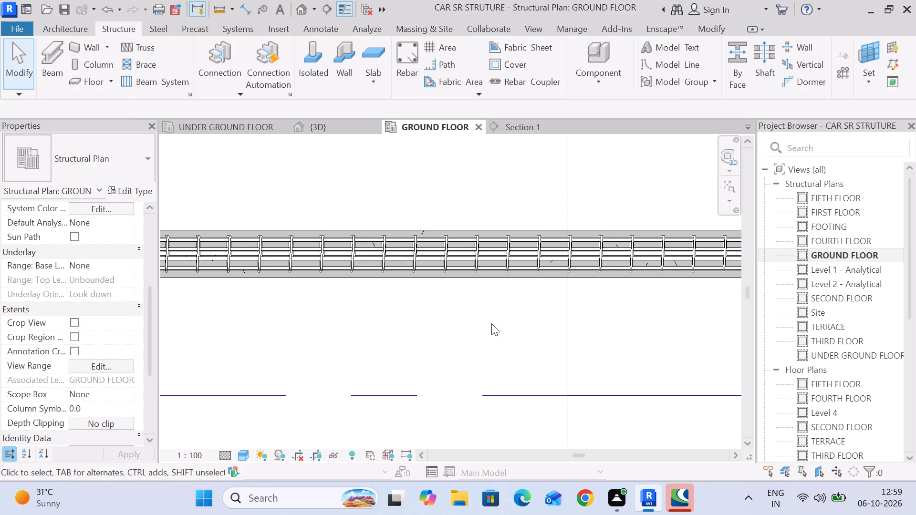
pyautogui.moveTo(491, 323); pyautogui.dragTo(375, 209)
pyautogui.click(598, 63)
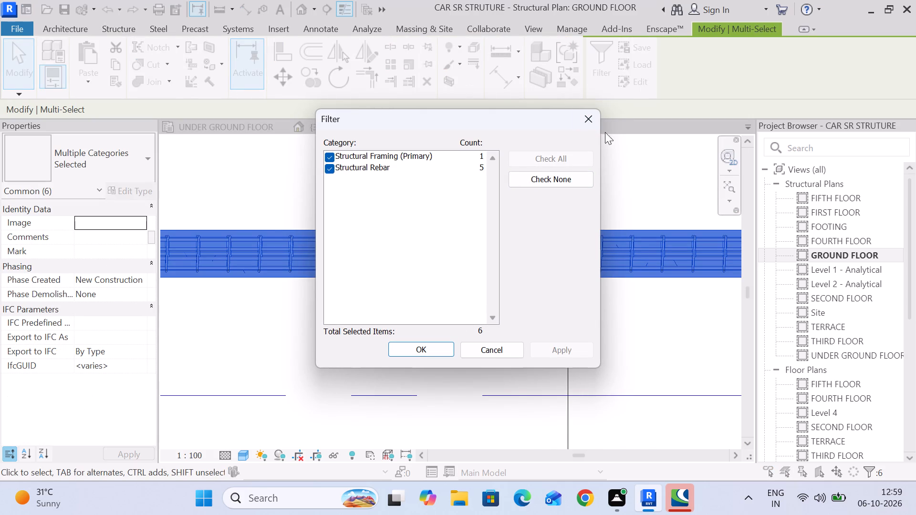
pyautogui.click(580, 122)
pyautogui.click(522, 129)
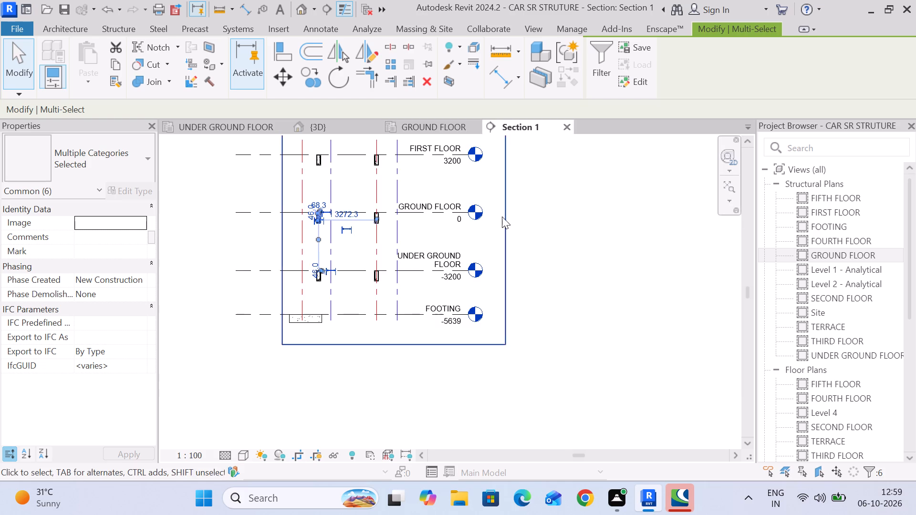
pyautogui.scroll(-1, 595, 205)
pyautogui.scroll(20, 337, 218)
pyautogui.scroll(1, 337, 218)
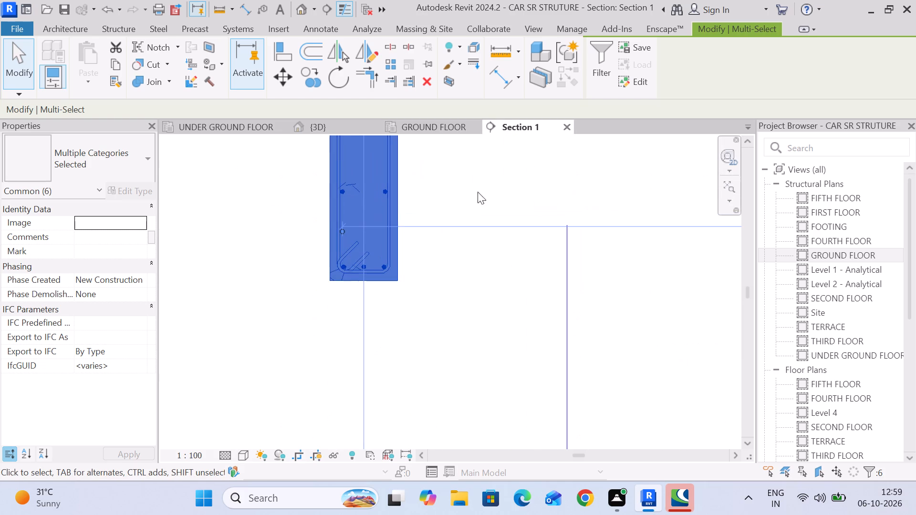
pyautogui.click(591, 63)
pyautogui.click(555, 178)
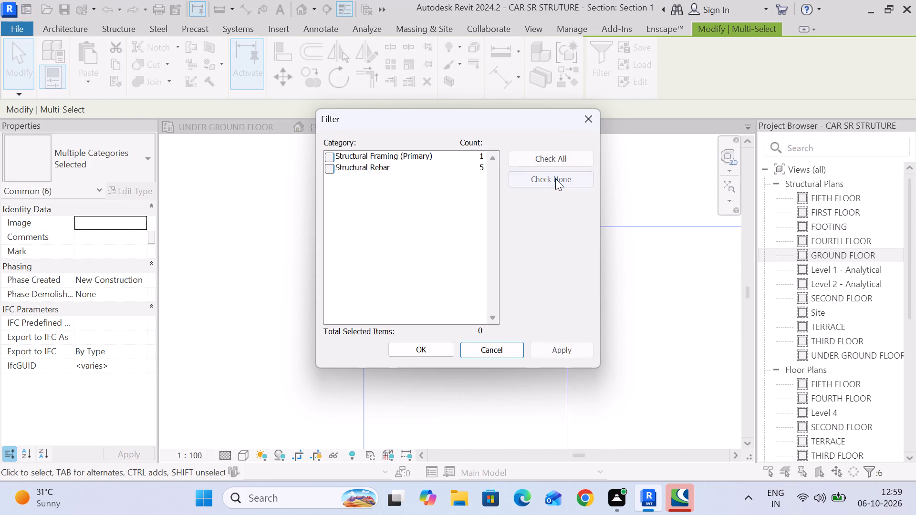
pyautogui.click(326, 167)
pyautogui.click(416, 351)
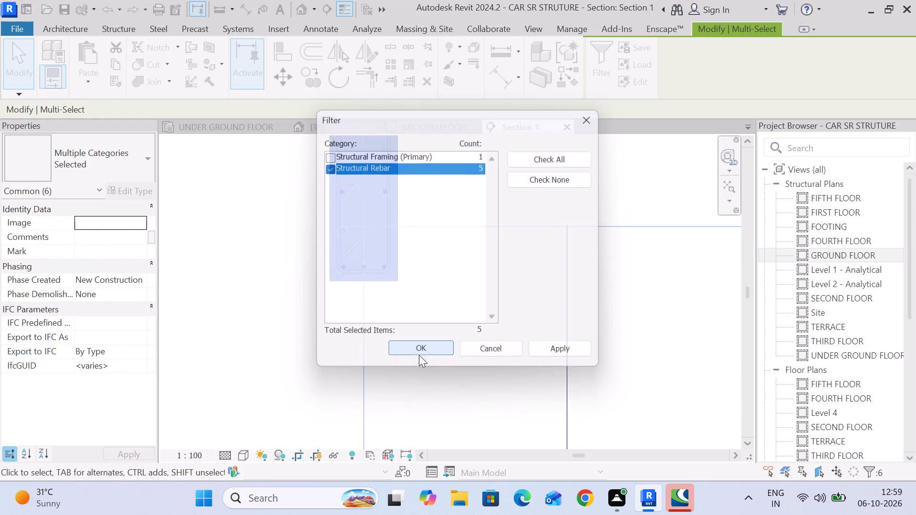
pyautogui.moveTo(425, 246); pyautogui.dragTo(412, 405, button='middle')
pyautogui.scroll(4, 403, 358)
pyautogui.moveTo(435, 396); pyautogui.dragTo(506, 301, button='middle')
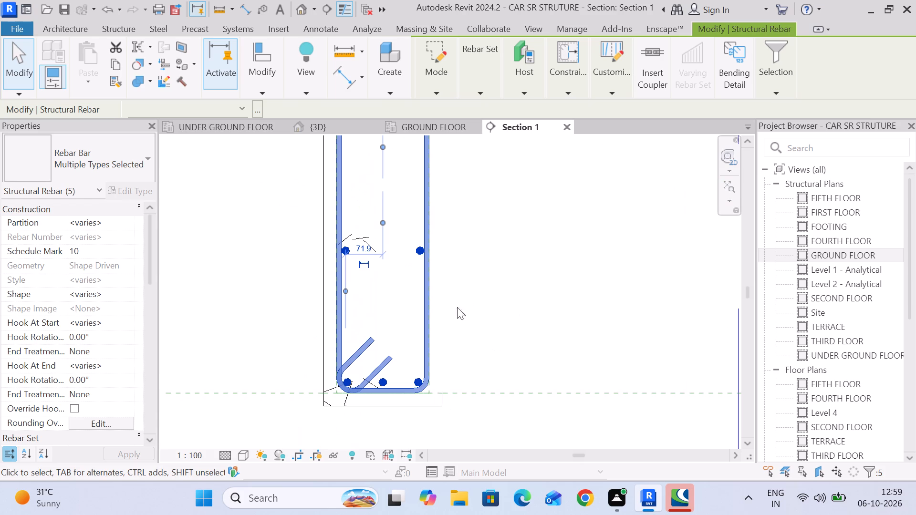
pyautogui.scroll(-2, 541, 272)
pyautogui.moveTo(540, 273); pyautogui.dragTo(465, 299, button='middle')
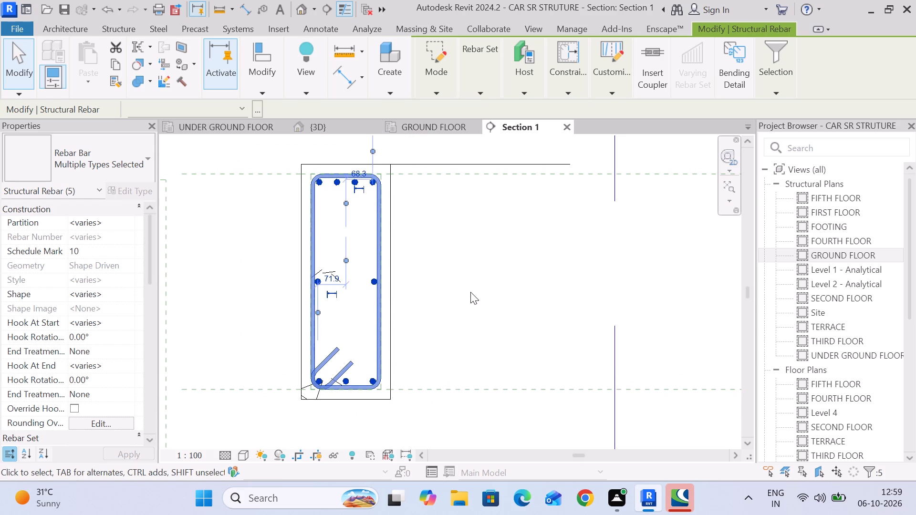
# In Section 1, select the ground-floor beam's bottom bars, stirrup, side bars and top bars together and check the selection filter.
pyautogui.click(473, 288)
pyautogui.scroll(6, 361, 378)
pyautogui.click(332, 384)
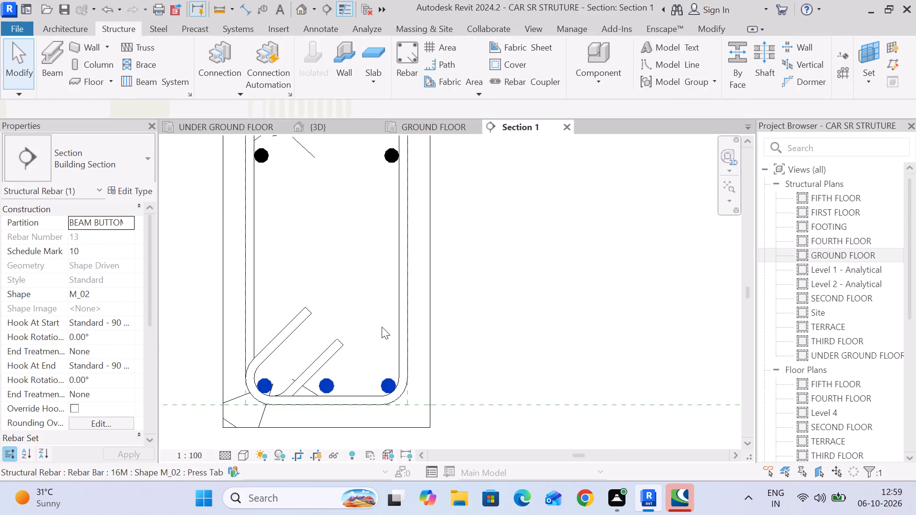
pyautogui.keyDown('ctrl'); pyautogui.click(404, 276); pyautogui.keyUp('ctrl')
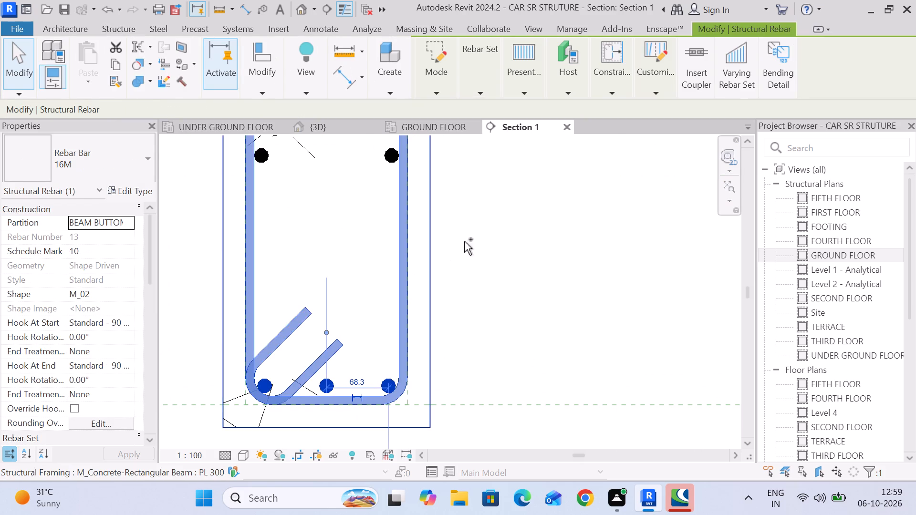
pyautogui.moveTo(504, 219); pyautogui.dragTo(532, 327, button='middle')
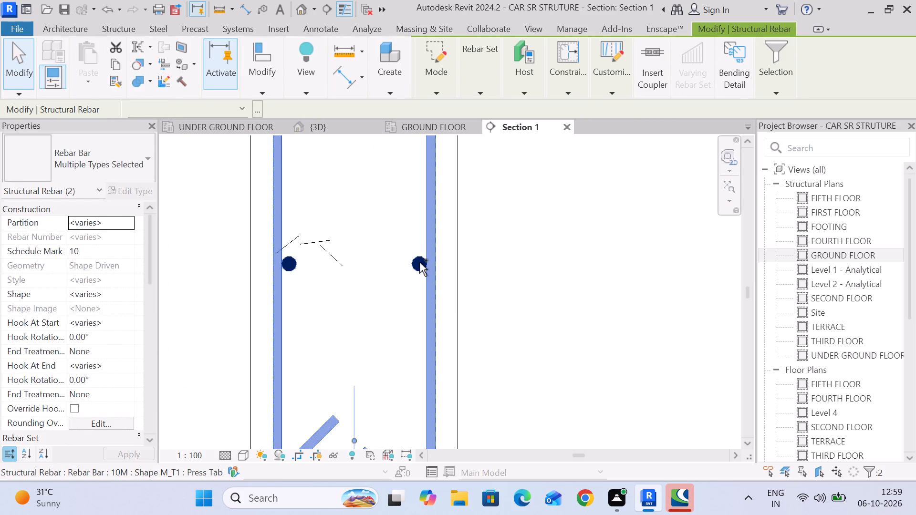
pyautogui.keyDown('ctrl'); pyautogui.click(419, 262); pyautogui.keyUp('ctrl')
pyautogui.scroll(-3, 442, 248)
pyautogui.moveTo(442, 249); pyautogui.dragTo(471, 354, button='middle')
pyautogui.scroll(7, 438, 212)
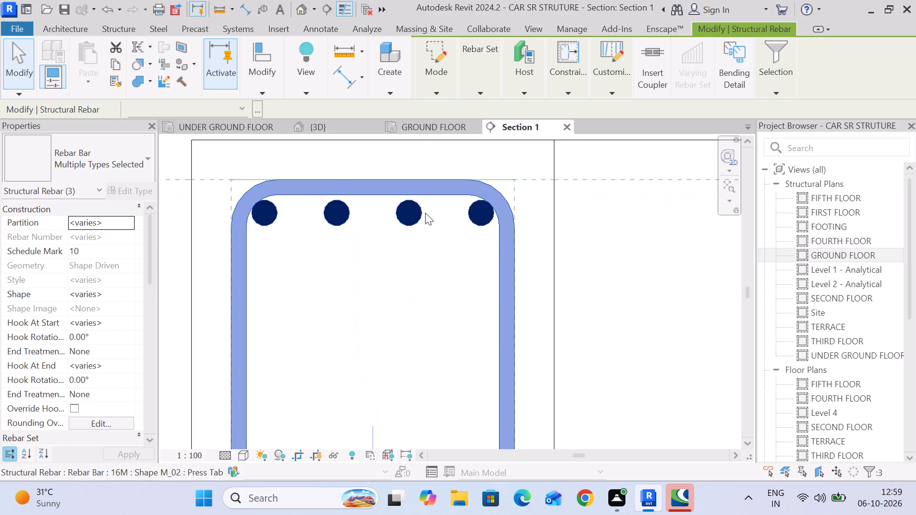
pyautogui.keyDown('ctrl'); pyautogui.click(418, 212); pyautogui.keyUp('ctrl')
pyautogui.scroll(-7, 437, 212)
pyautogui.scroll(-7, 465, 271)
pyautogui.moveTo(543, 309); pyautogui.dragTo(540, 282, button='middle')
pyautogui.scroll(1, 543, 309)
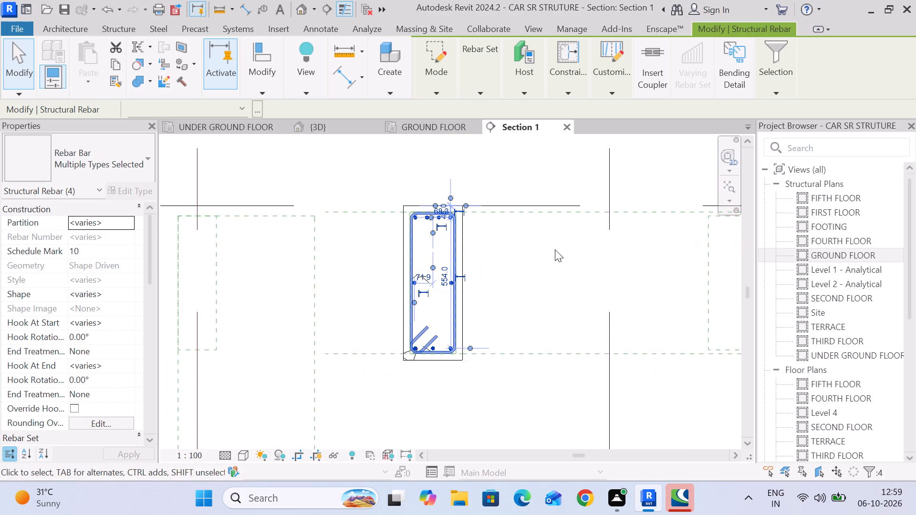
pyautogui.click(764, 52)
pyautogui.click(761, 125)
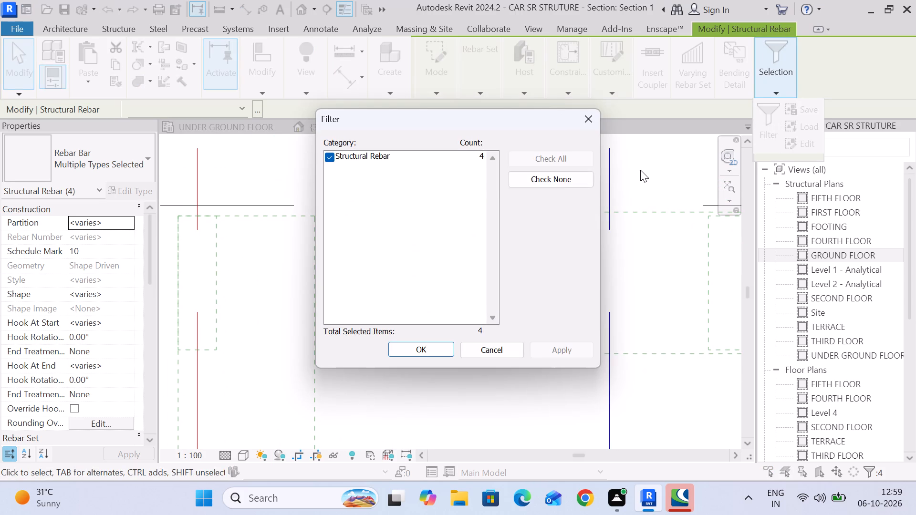
pyautogui.click(597, 121)
# Select the whole ground-floor beam with its reinforcement in Section 1 and check the categories in the selection filter.
pyautogui.scroll(-4, 596, 237)
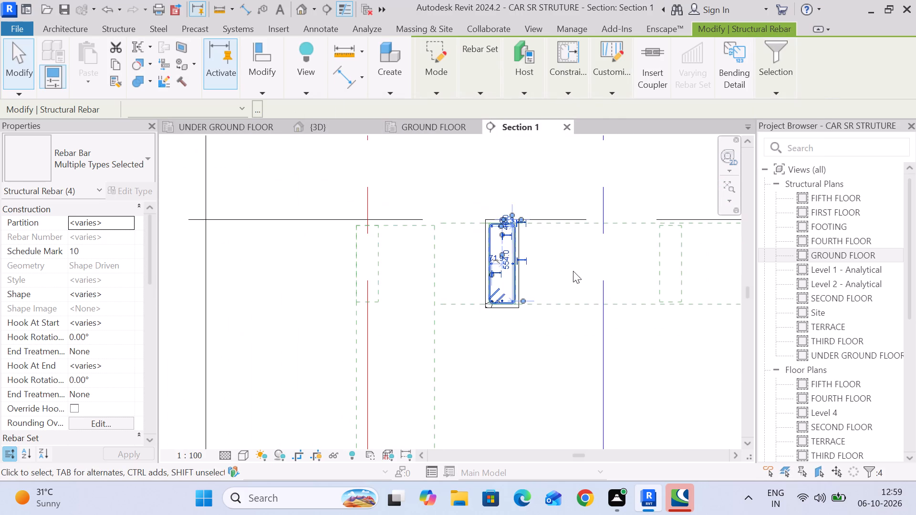
pyautogui.click(573, 271)
pyautogui.moveTo(440, 176); pyautogui.dragTo(539, 328)
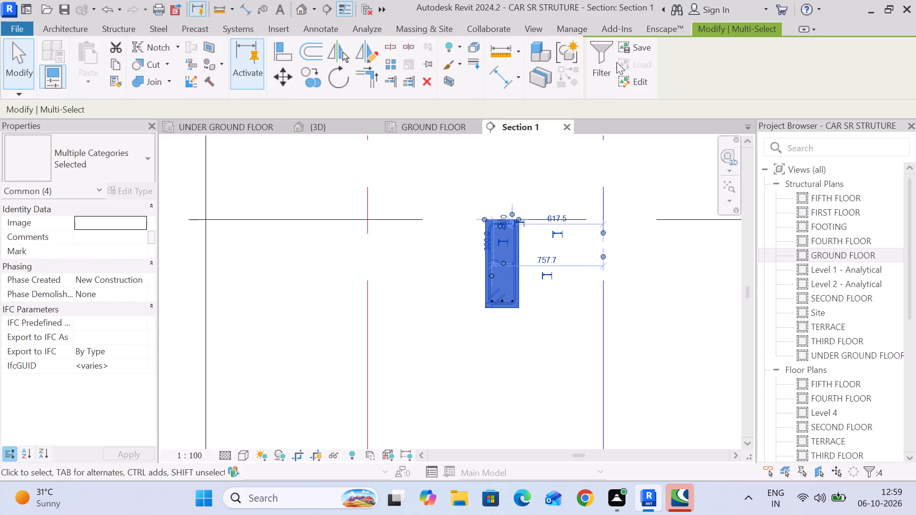
pyautogui.click(597, 66)
pyautogui.click(595, 105)
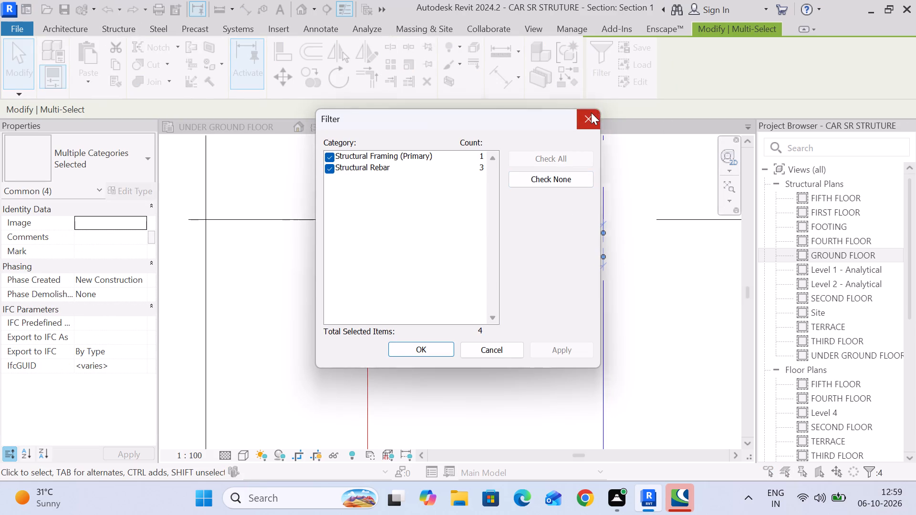
pyautogui.click(586, 182)
pyautogui.moveTo(577, 132); pyautogui.dragTo(583, 128)
pyautogui.click(585, 125)
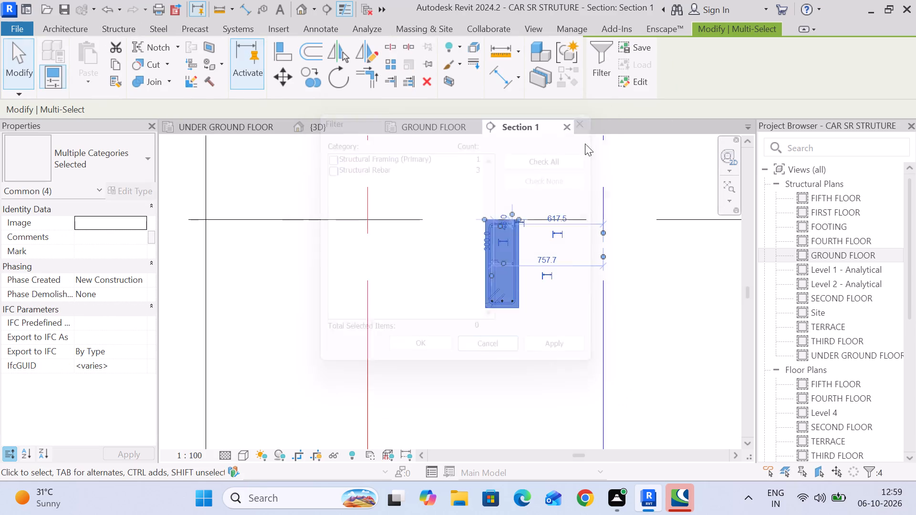
# Examine the beam reinforcement at the GROUND FLOOR and UNDER GROUND FLOOR levels in Section 1.
pyautogui.scroll(-6, 573, 257)
pyautogui.scroll(1, 566, 291)
pyautogui.moveTo(566, 291); pyautogui.dragTo(346, 213, button='middle')
pyautogui.click(402, 241)
pyautogui.moveTo(402, 247); pyautogui.dragTo(413, 268, button='middle')
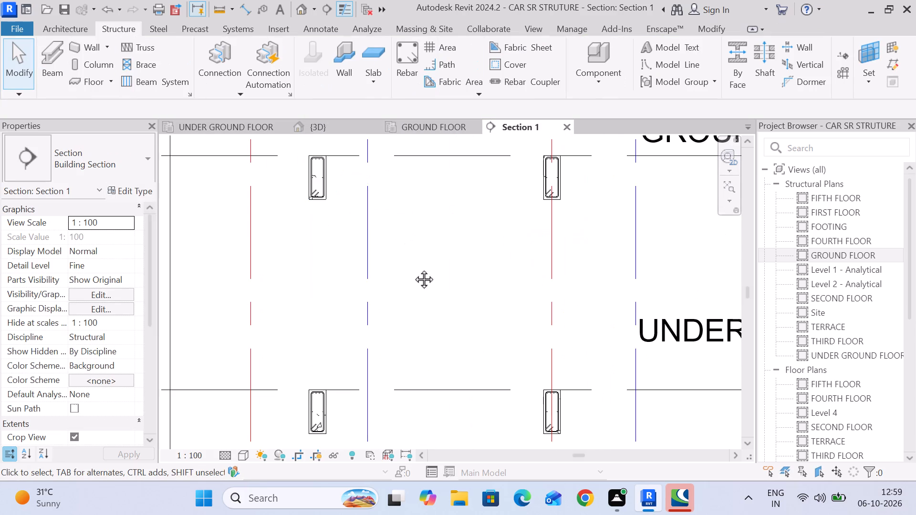
pyautogui.moveTo(413, 268); pyautogui.dragTo(464, 339, button='middle')
pyautogui.scroll(-4, 402, 313)
pyautogui.moveTo(400, 311); pyautogui.dragTo(416, 304, button='middle')
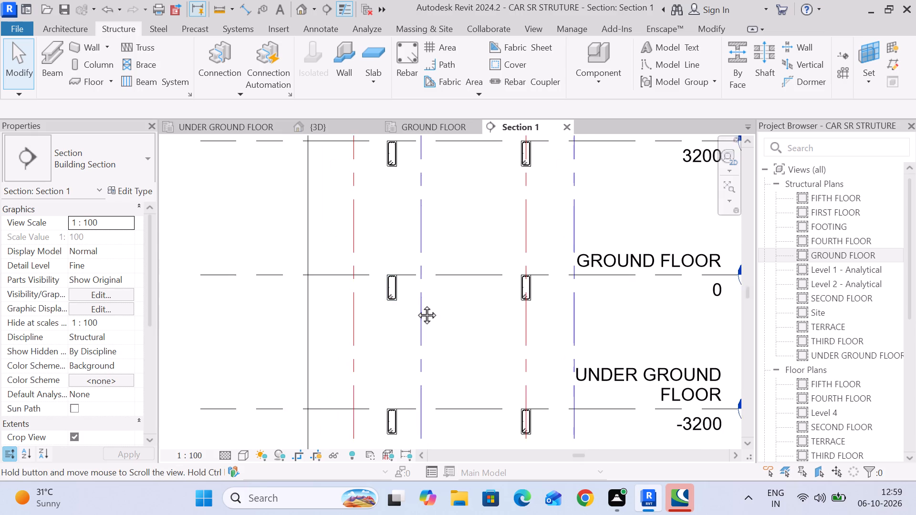
pyautogui.moveTo(416, 304); pyautogui.dragTo(424, 299, button='middle')
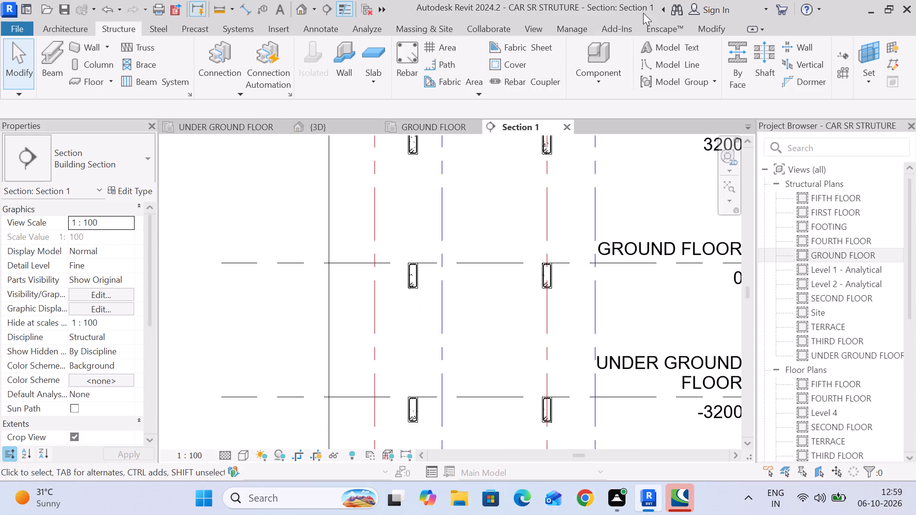
pyautogui.scroll(-5, 375, 173)
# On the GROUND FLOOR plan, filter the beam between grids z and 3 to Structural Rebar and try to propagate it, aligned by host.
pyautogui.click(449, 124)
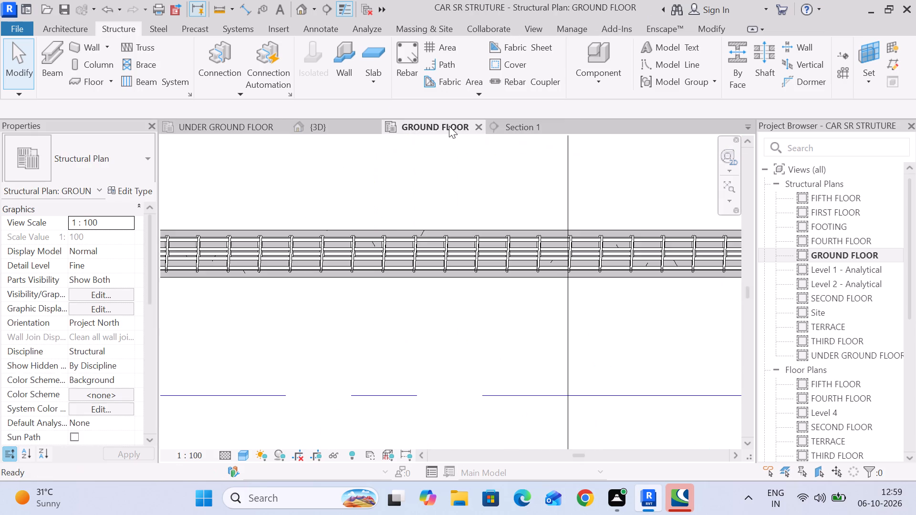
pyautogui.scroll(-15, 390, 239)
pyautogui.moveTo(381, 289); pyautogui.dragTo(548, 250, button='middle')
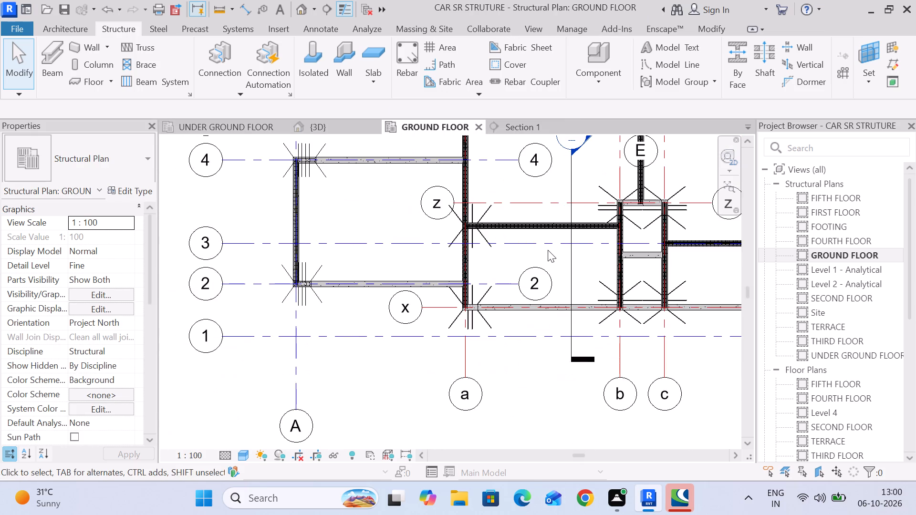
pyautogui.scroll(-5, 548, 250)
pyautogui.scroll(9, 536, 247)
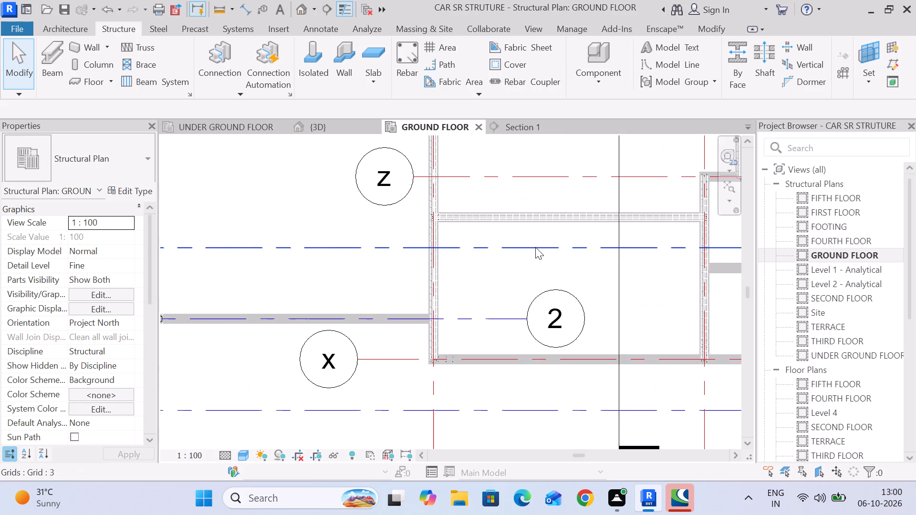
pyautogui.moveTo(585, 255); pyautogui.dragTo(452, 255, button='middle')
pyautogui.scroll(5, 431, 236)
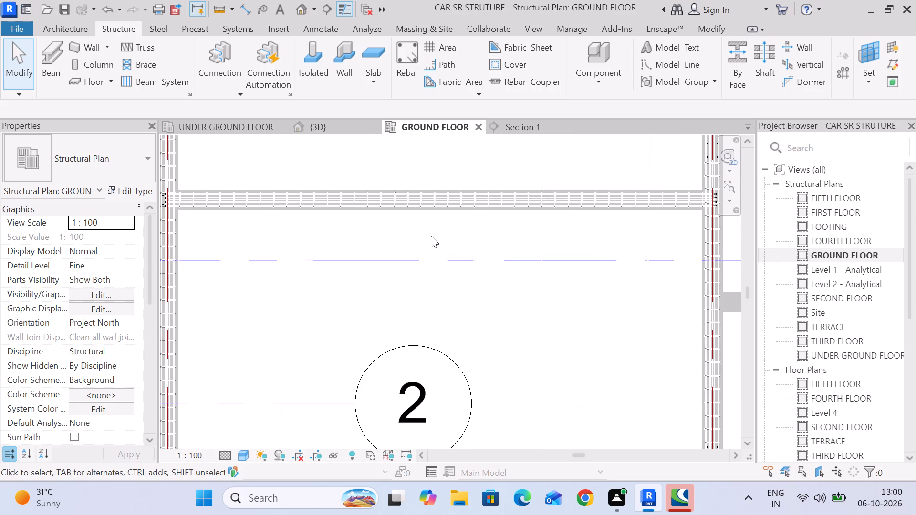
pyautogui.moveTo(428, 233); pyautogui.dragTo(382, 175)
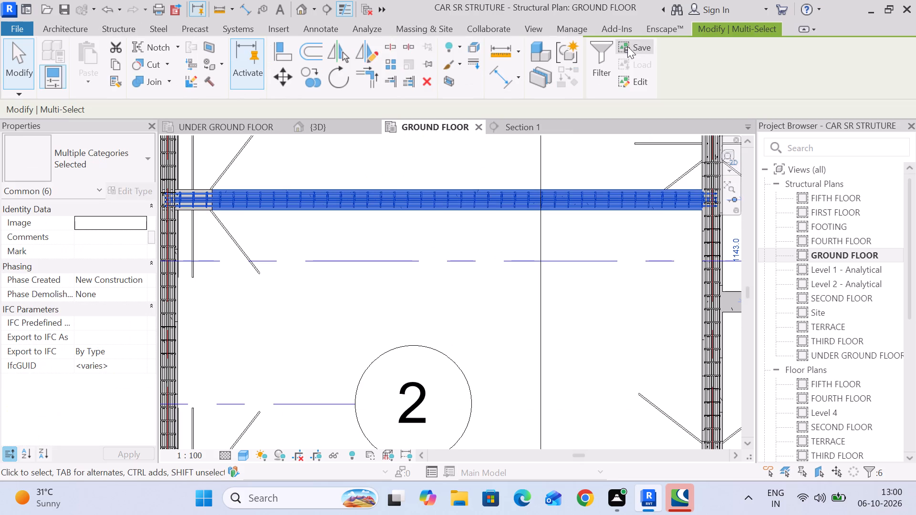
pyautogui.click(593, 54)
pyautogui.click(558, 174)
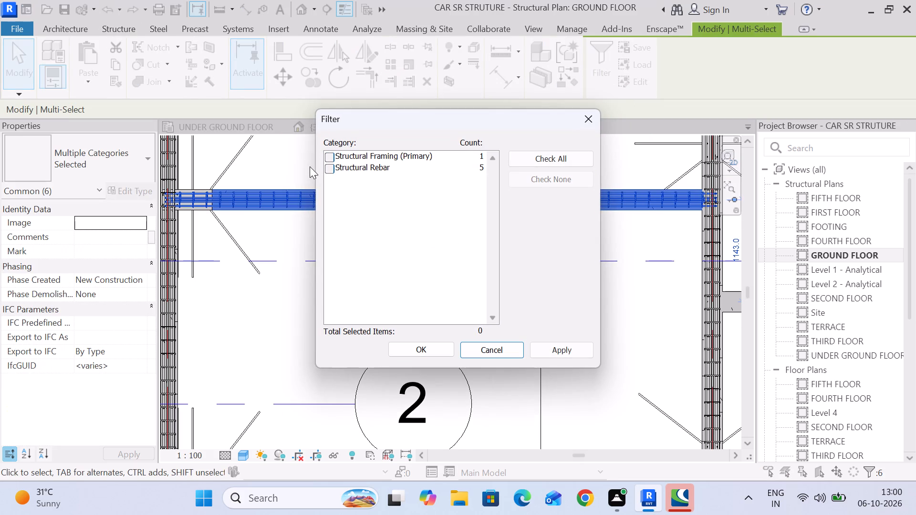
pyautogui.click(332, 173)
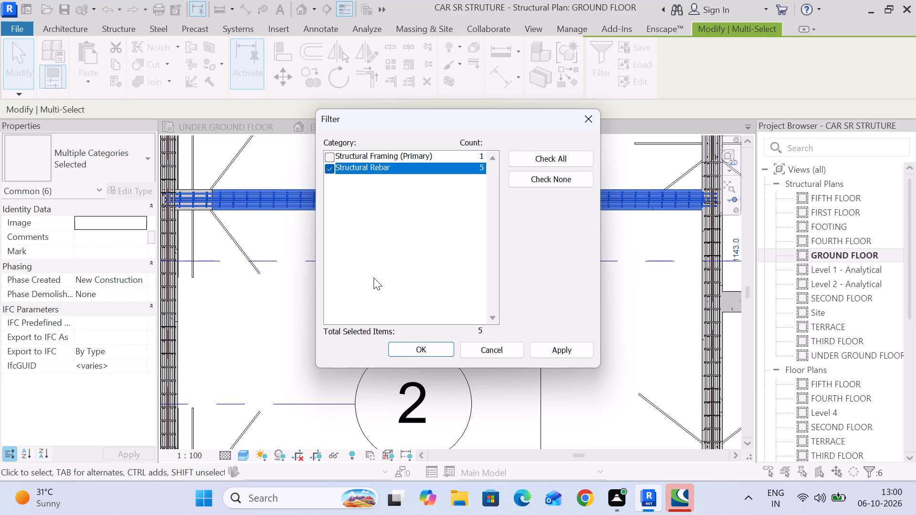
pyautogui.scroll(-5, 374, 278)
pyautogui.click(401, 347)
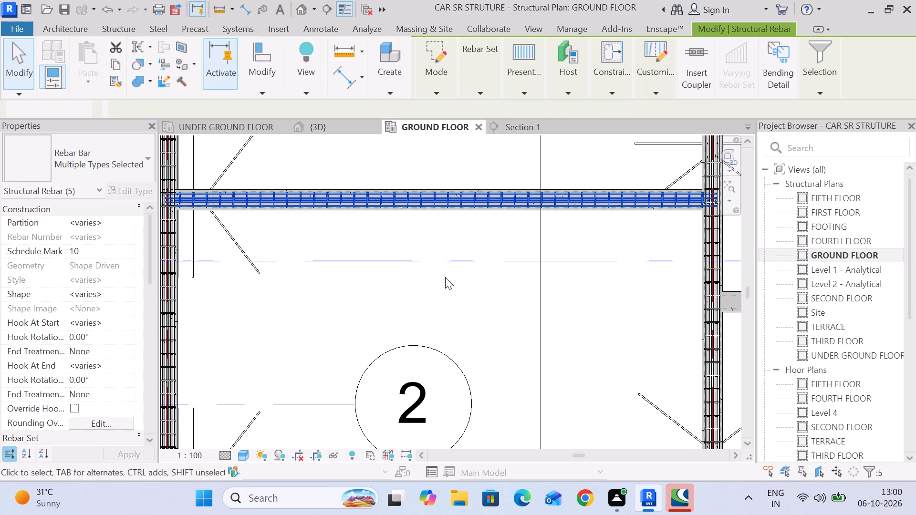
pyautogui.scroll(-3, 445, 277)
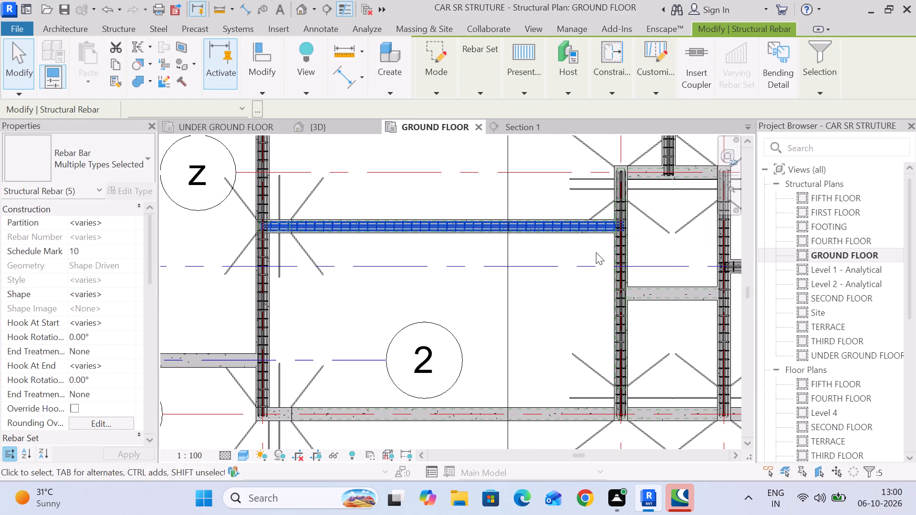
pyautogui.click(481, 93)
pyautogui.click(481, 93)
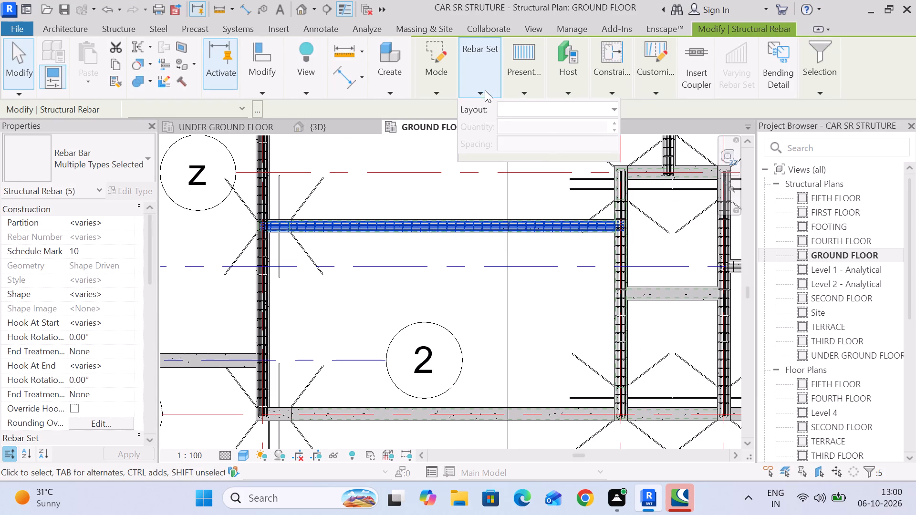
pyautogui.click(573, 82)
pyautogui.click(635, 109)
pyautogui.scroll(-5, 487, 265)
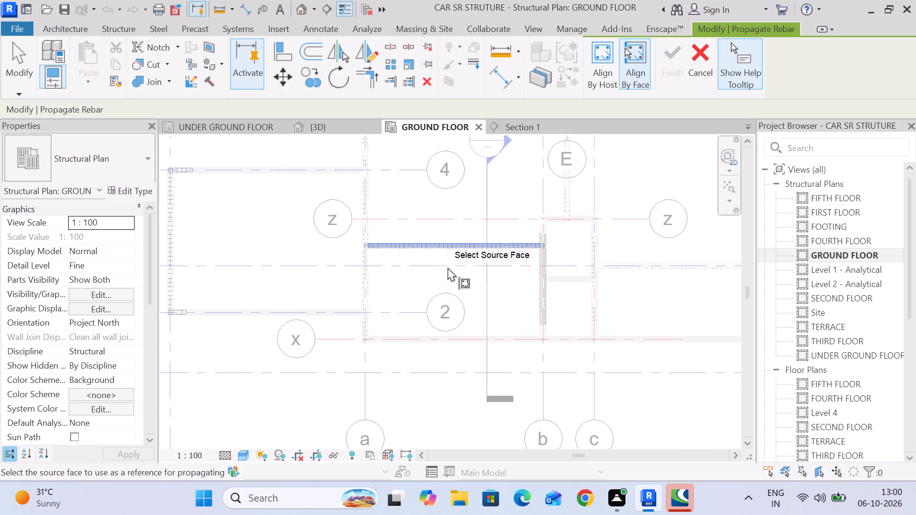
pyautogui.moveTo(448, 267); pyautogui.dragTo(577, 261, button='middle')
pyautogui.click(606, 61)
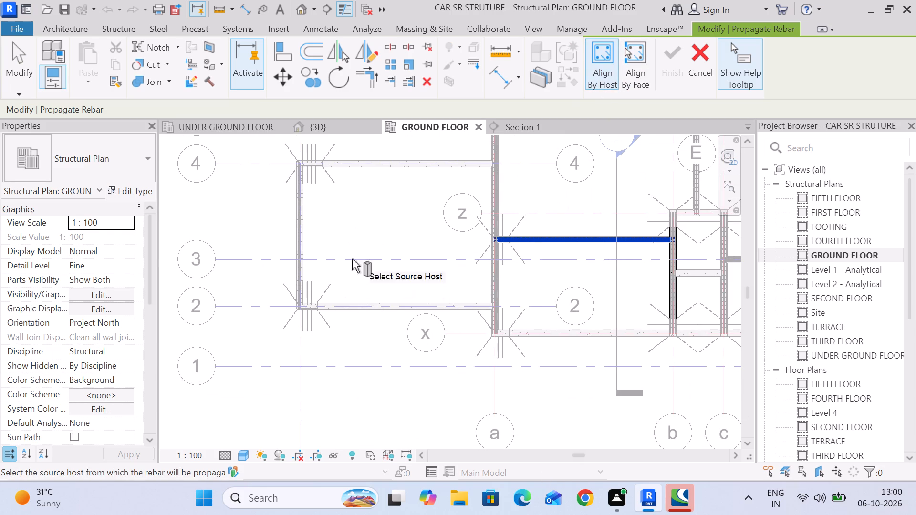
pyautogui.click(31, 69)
# Filter the ground-floor beam in Section 1 to Structural Rebar and propagate it, aligned by host, to the GROUND FLOOR beams on grids 4 and 2.
pyautogui.scroll(-3, 479, 286)
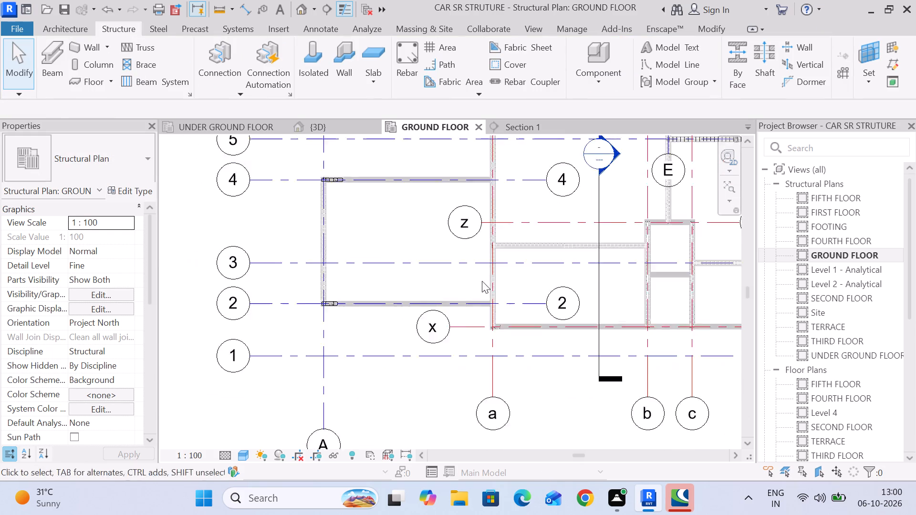
pyautogui.scroll(-2, 482, 281)
pyautogui.click(529, 121)
pyautogui.scroll(7, 406, 237)
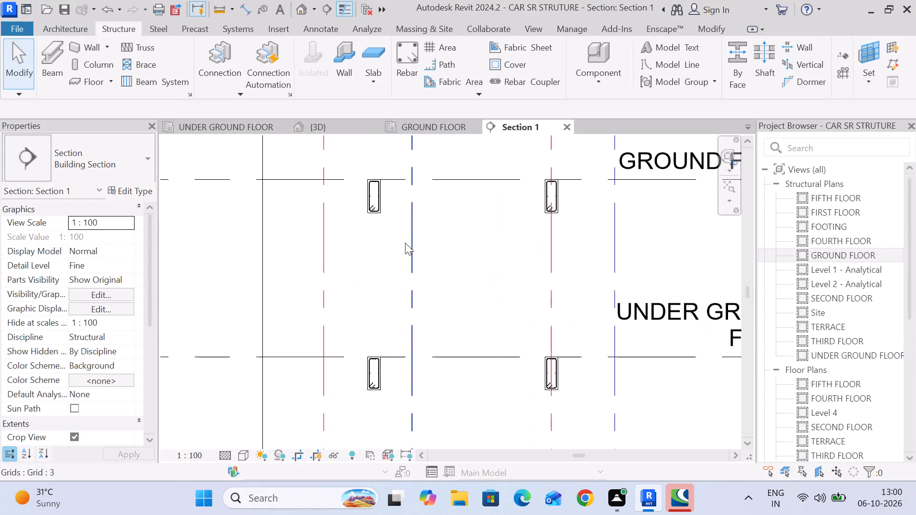
pyautogui.moveTo(356, 154); pyautogui.dragTo(392, 246)
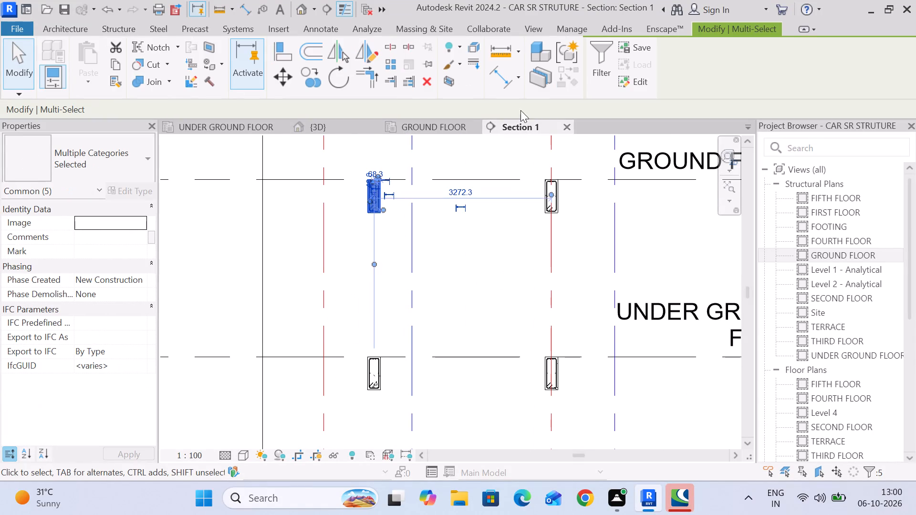
pyautogui.click(592, 70)
pyautogui.click(521, 178)
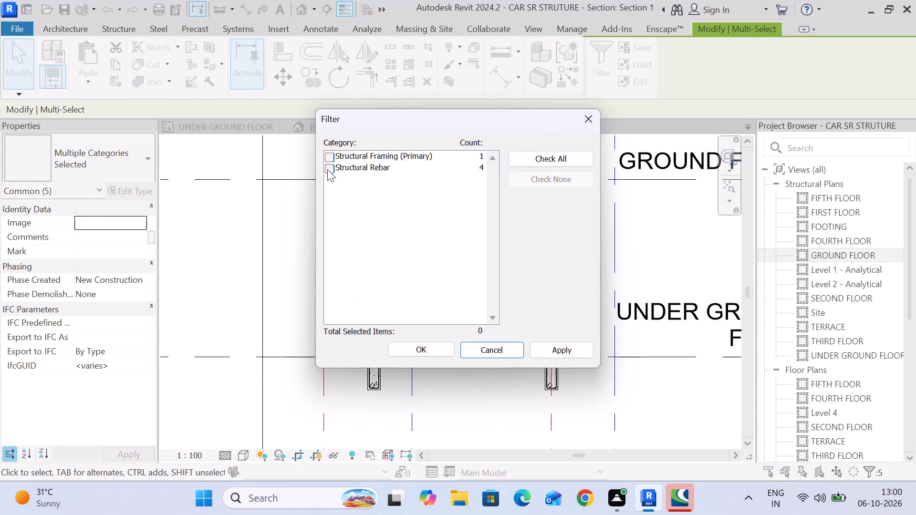
pyautogui.click(327, 169)
pyautogui.click(402, 347)
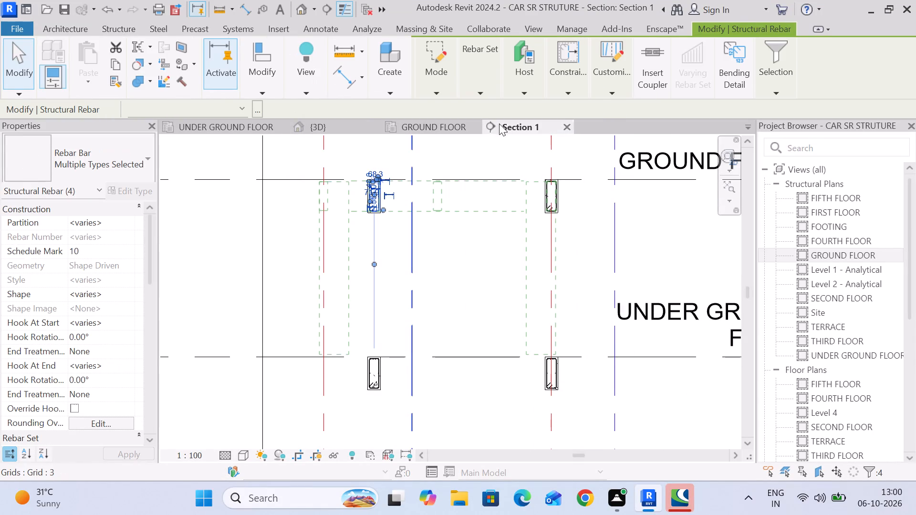
pyautogui.click(447, 124)
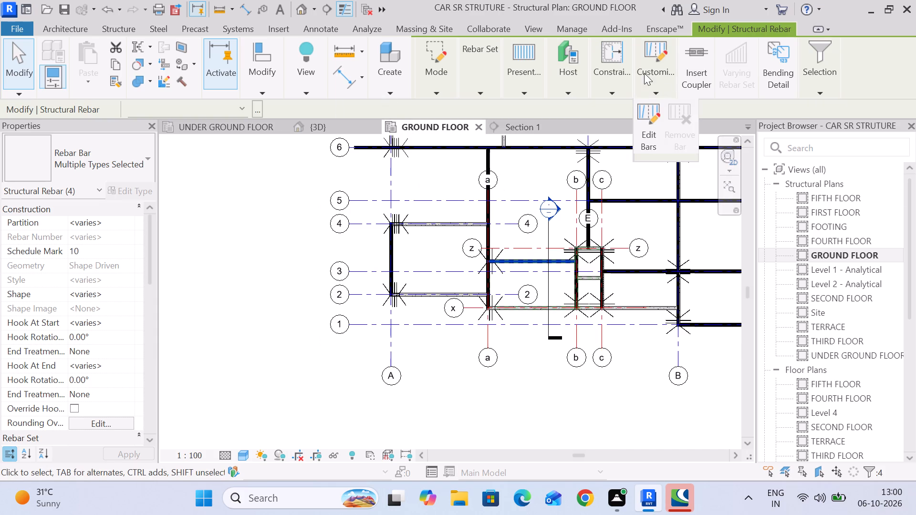
pyautogui.click(569, 89)
pyautogui.click(637, 126)
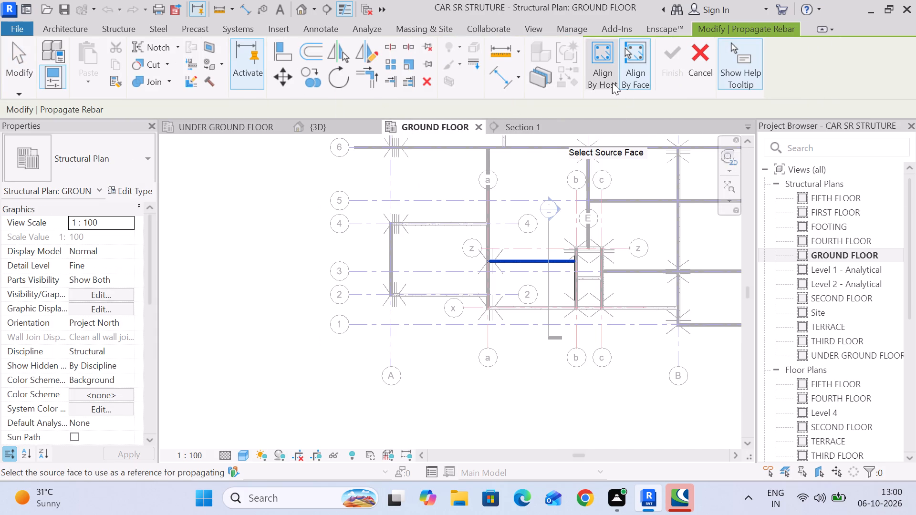
pyautogui.click(612, 82)
pyautogui.click(444, 224)
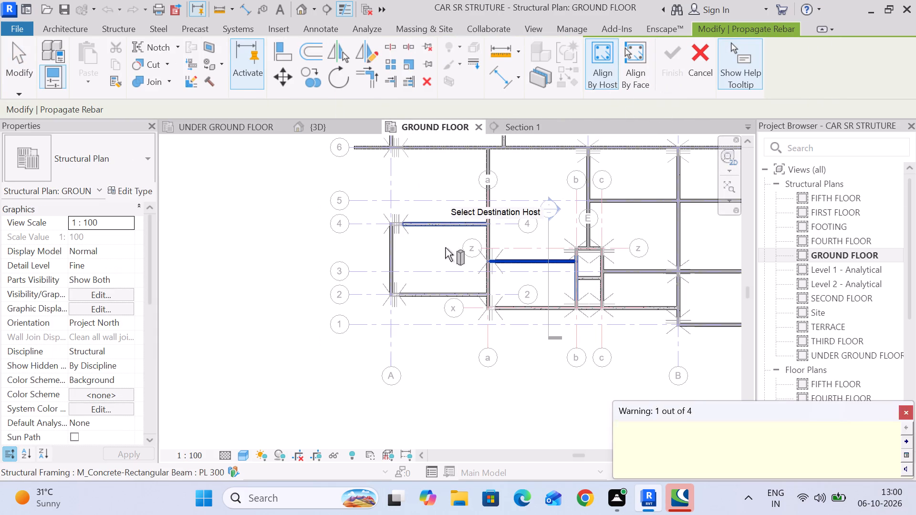
pyautogui.click(444, 302)
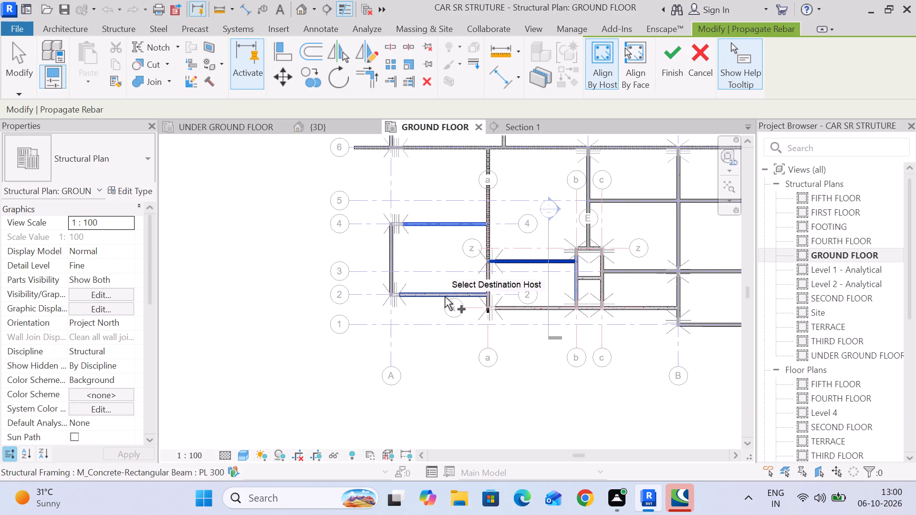
pyautogui.click(445, 297)
pyautogui.scroll(6, 460, 299)
pyautogui.moveTo(553, 260); pyautogui.dragTo(527, 332, button='middle')
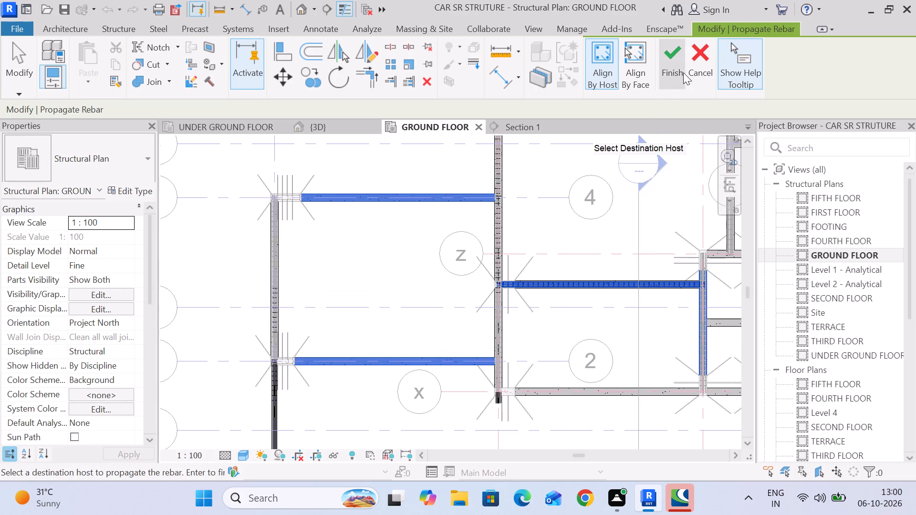
pyautogui.click(683, 72)
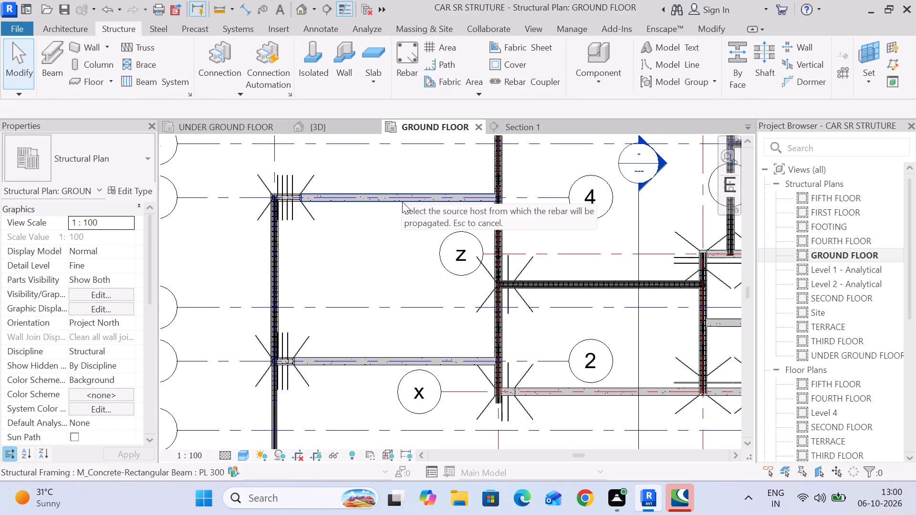
# Select the whole model in the 3D view and filter the selection to Structural Rebar and Structural Rebar Couplers.
pyautogui.scroll(-6, 402, 202)
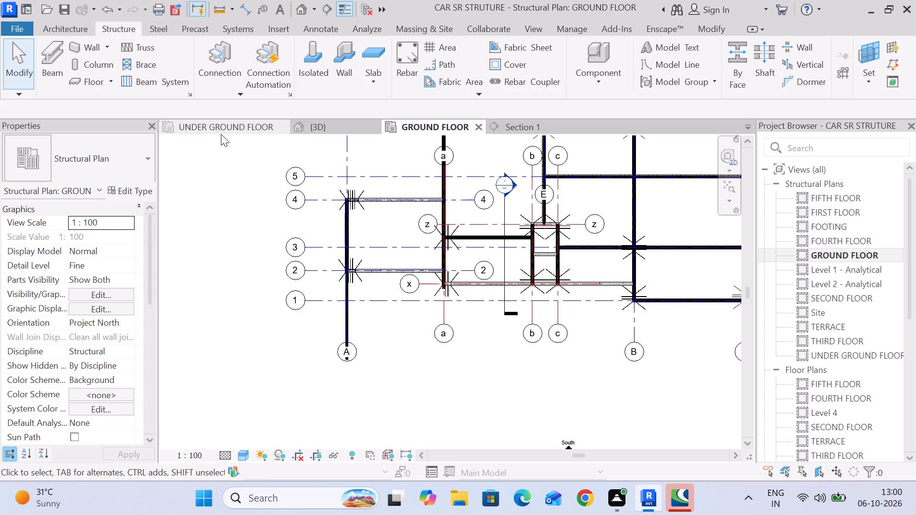
pyautogui.click(221, 133)
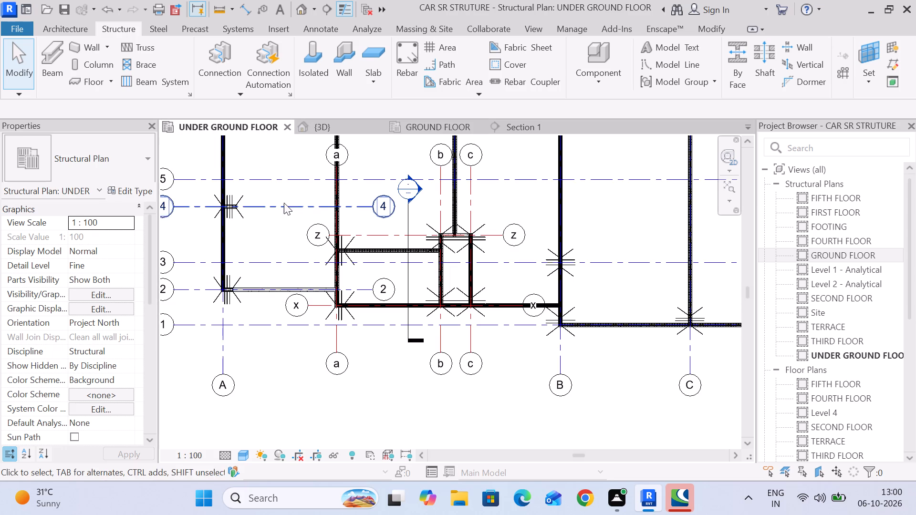
pyautogui.click(325, 124)
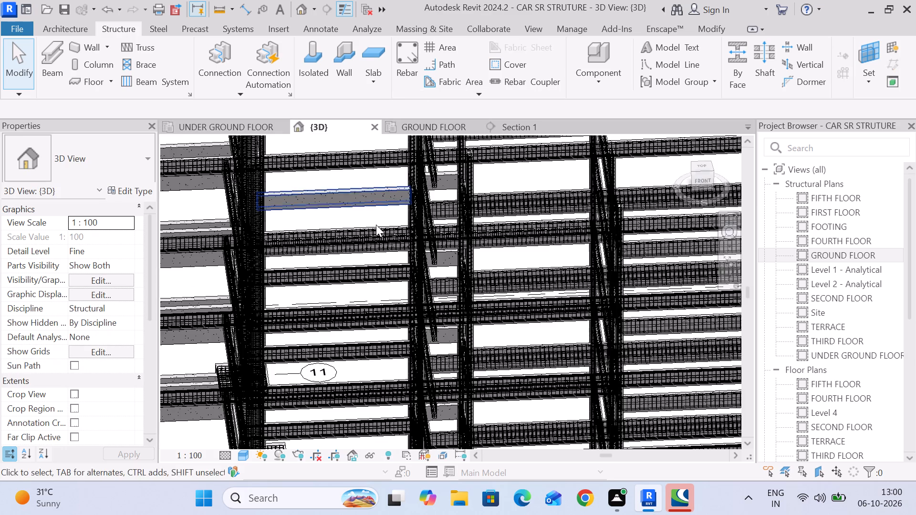
pyautogui.scroll(-13, 389, 269)
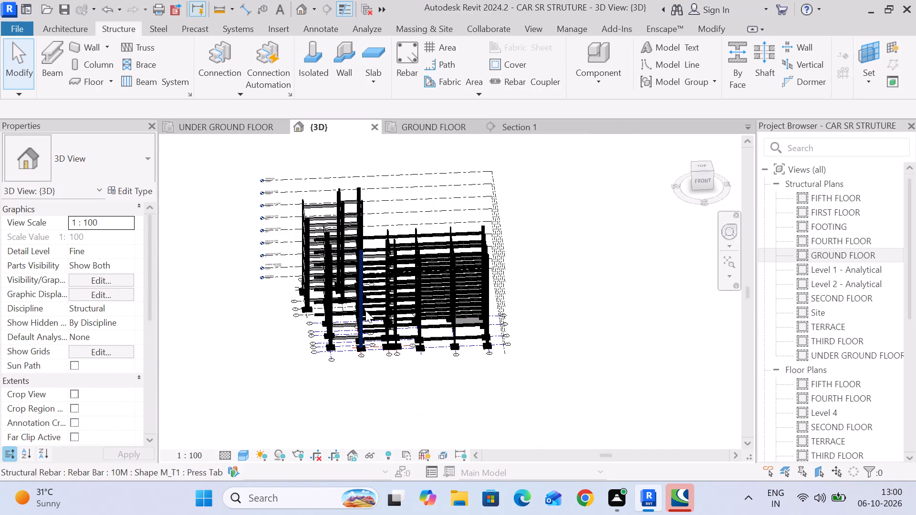
pyautogui.scroll(-3, 384, 323)
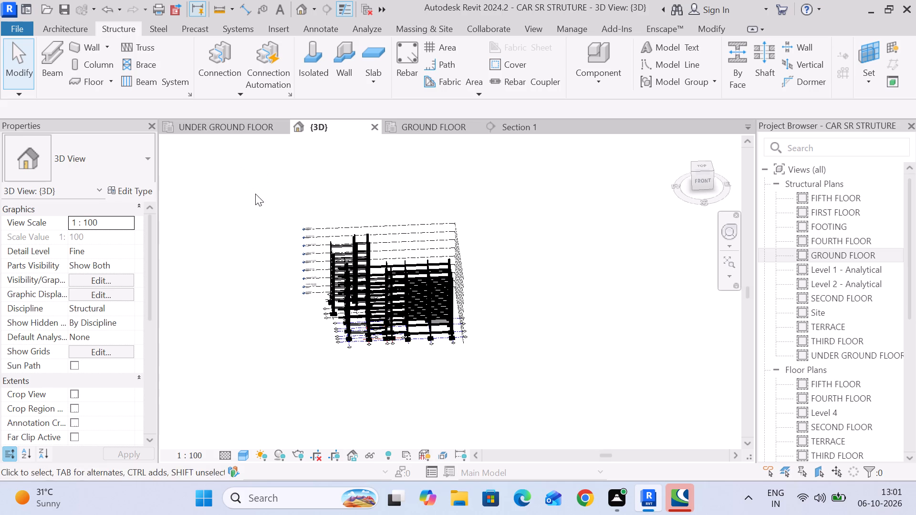
pyautogui.moveTo(255, 194); pyautogui.dragTo(475, 371)
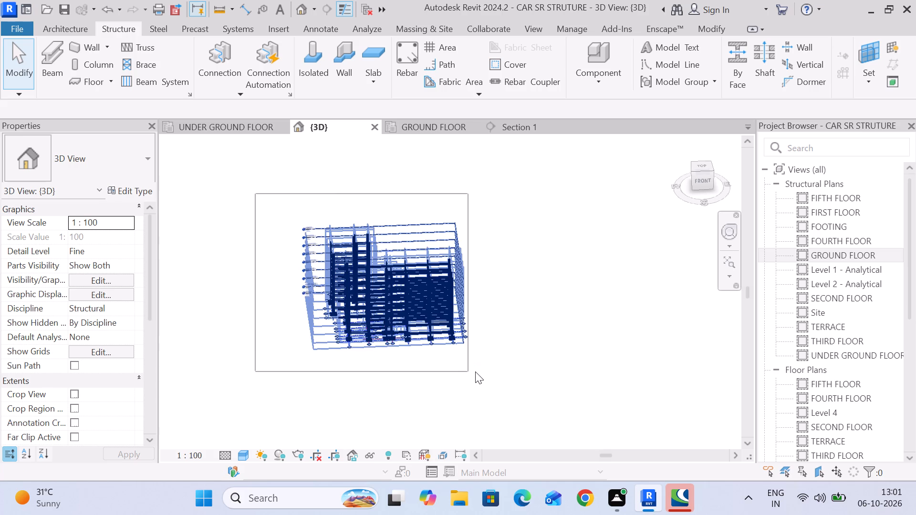
pyautogui.moveTo(475, 371); pyautogui.dragTo(476, 371)
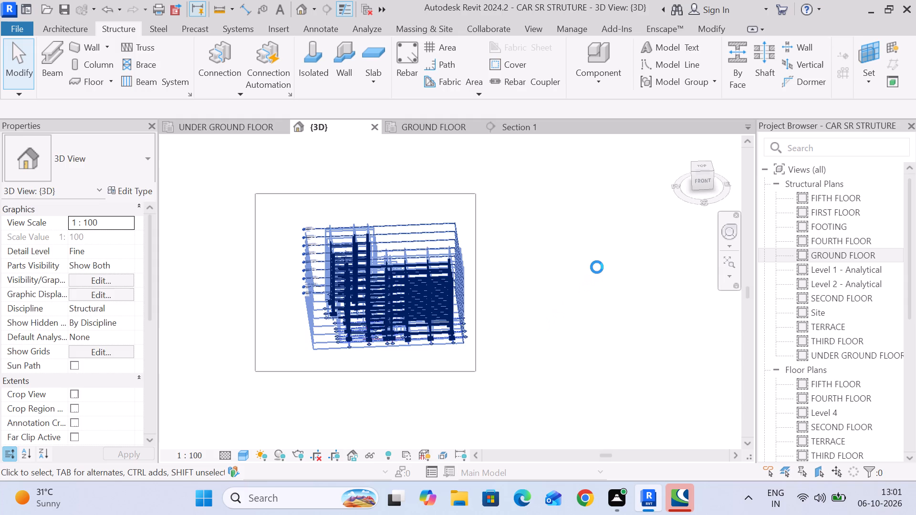
pyautogui.click(661, 66)
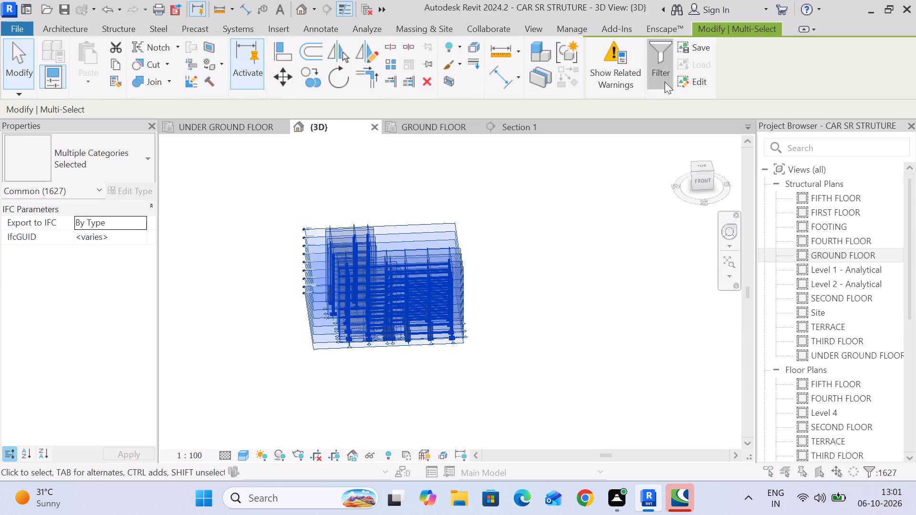
pyautogui.click(577, 177)
pyautogui.click(318, 266)
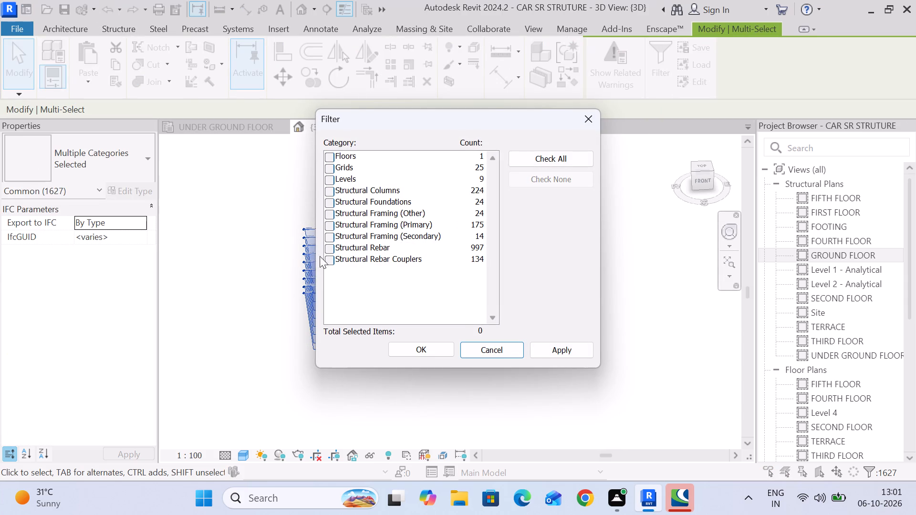
pyautogui.click(321, 262)
pyautogui.click(326, 261)
pyautogui.click(323, 247)
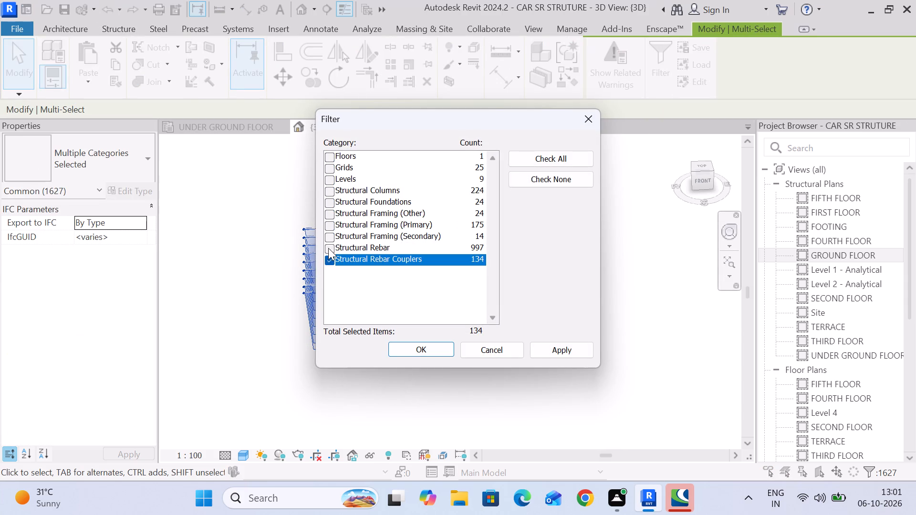
pyautogui.click(327, 249)
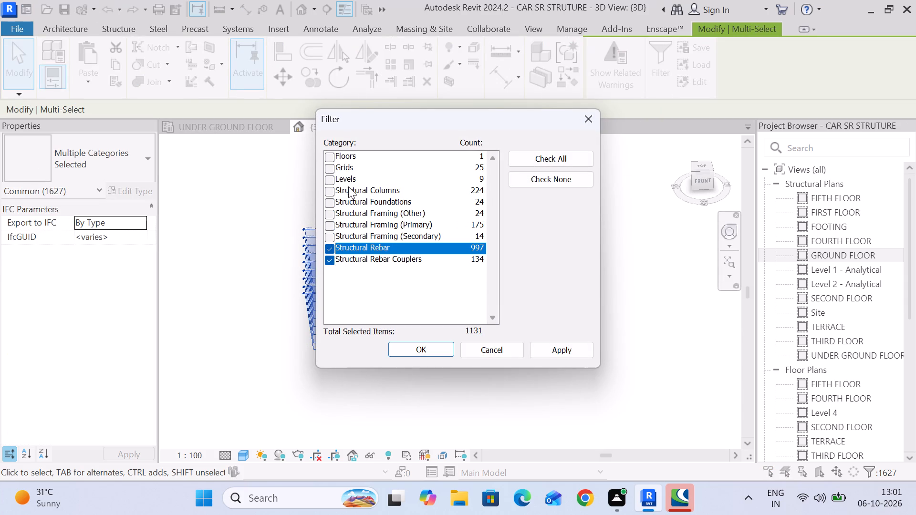
pyautogui.click(423, 352)
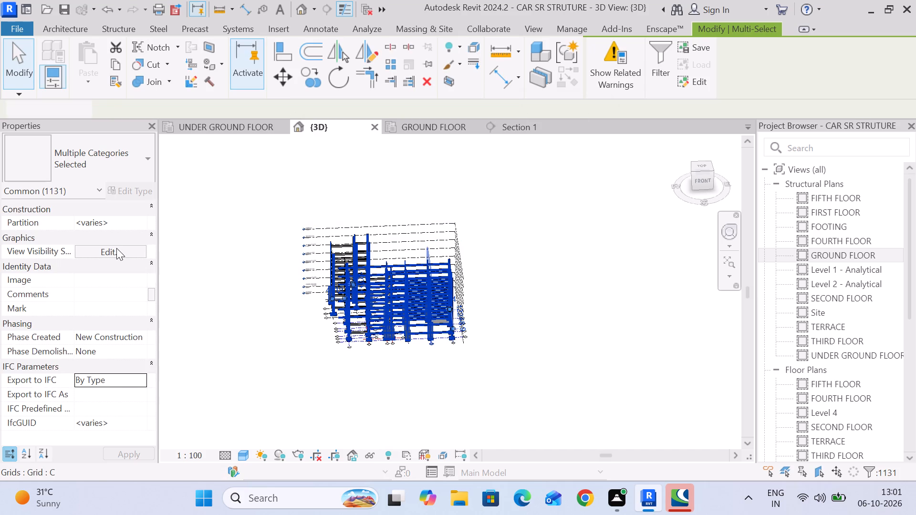
# Review the view visibility states of the selected reinforcement, including the UNDER GROUND FLOOR ceiling plan, and clear the selection.
pyautogui.scroll(-4, 116, 250)
pyautogui.scroll(-3, 57, 314)
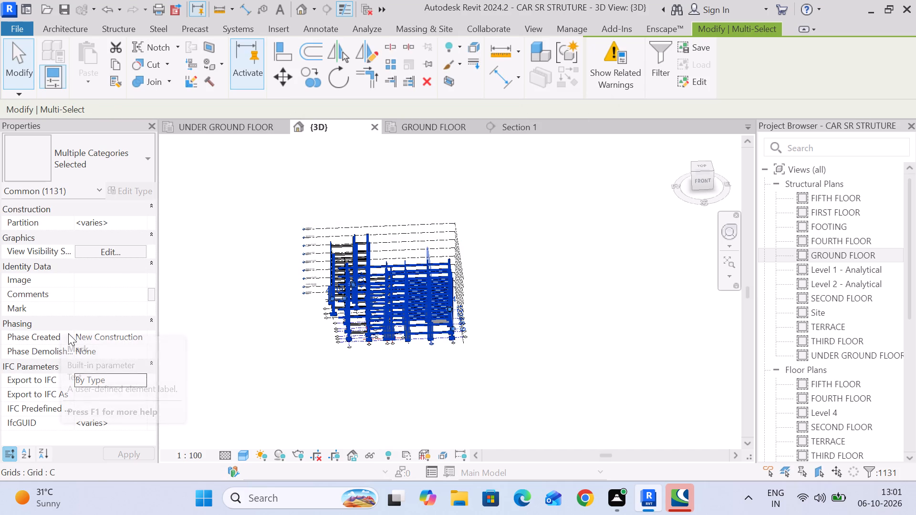
pyautogui.scroll(-5, 74, 334)
pyautogui.scroll(5, 110, 308)
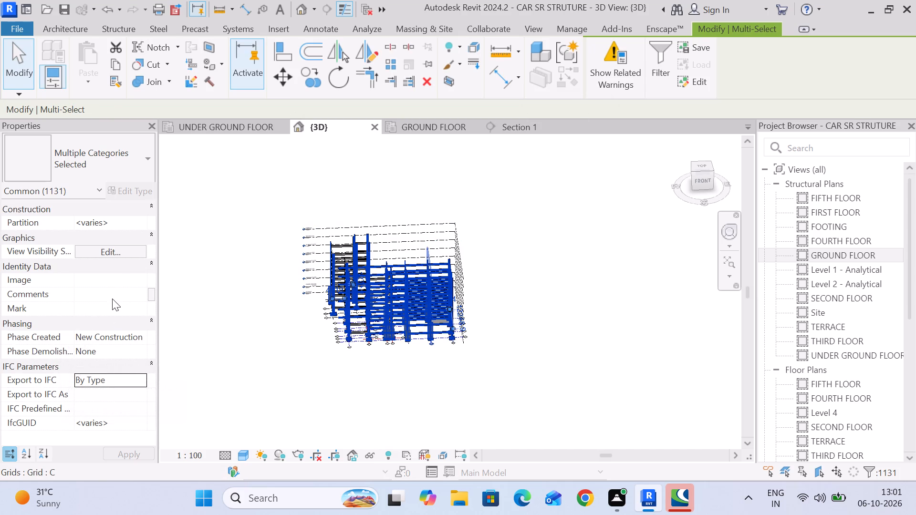
pyautogui.scroll(-5, 67, 298)
pyautogui.scroll(5, 80, 290)
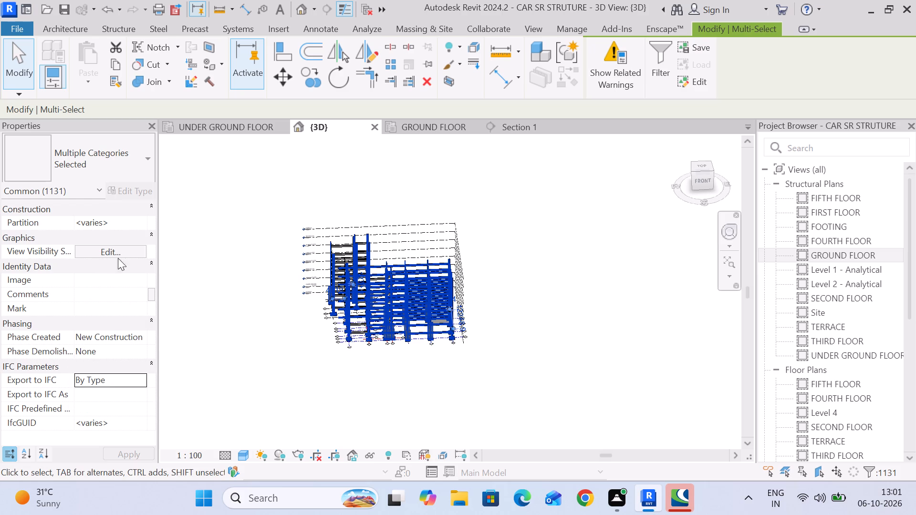
pyautogui.click(121, 252)
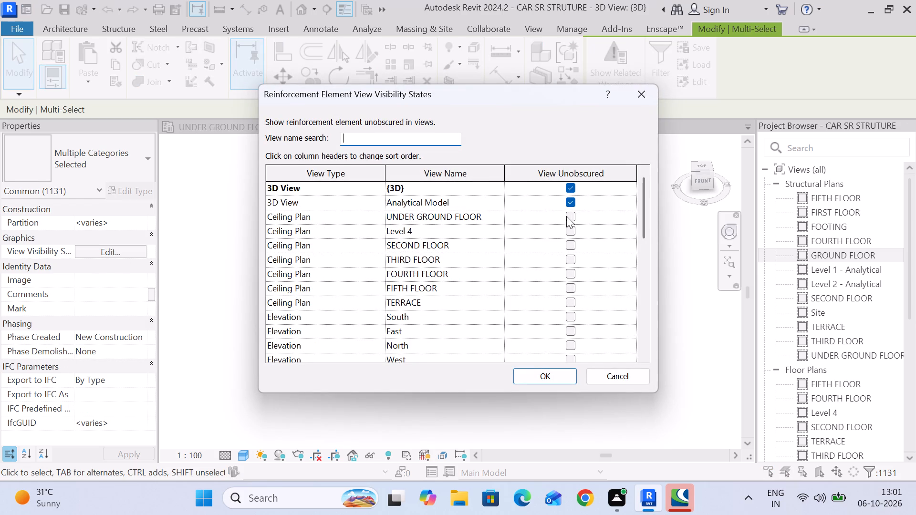
pyautogui.click(570, 216)
pyautogui.click(570, 218)
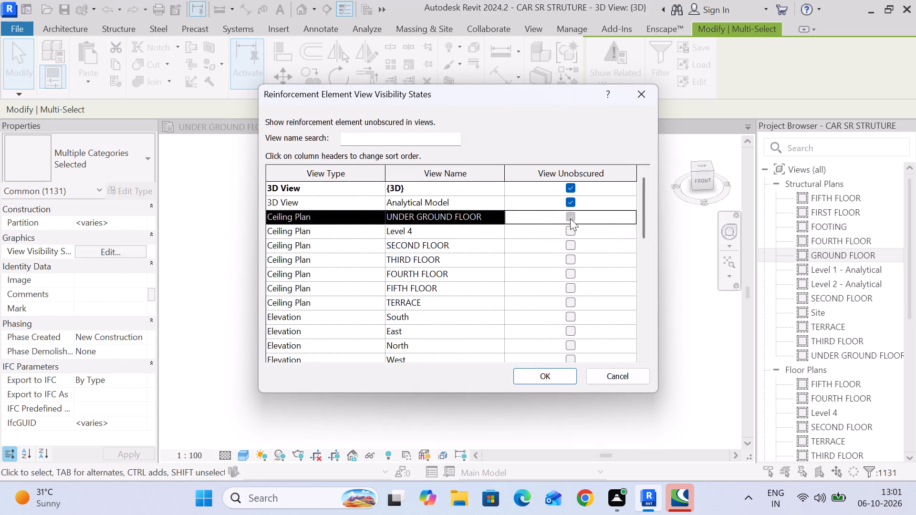
pyautogui.click(554, 378)
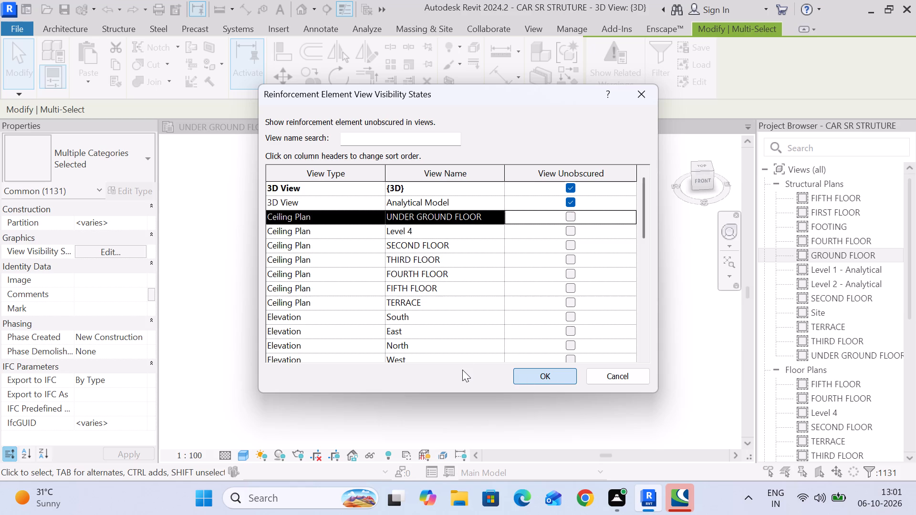
pyautogui.click(578, 279)
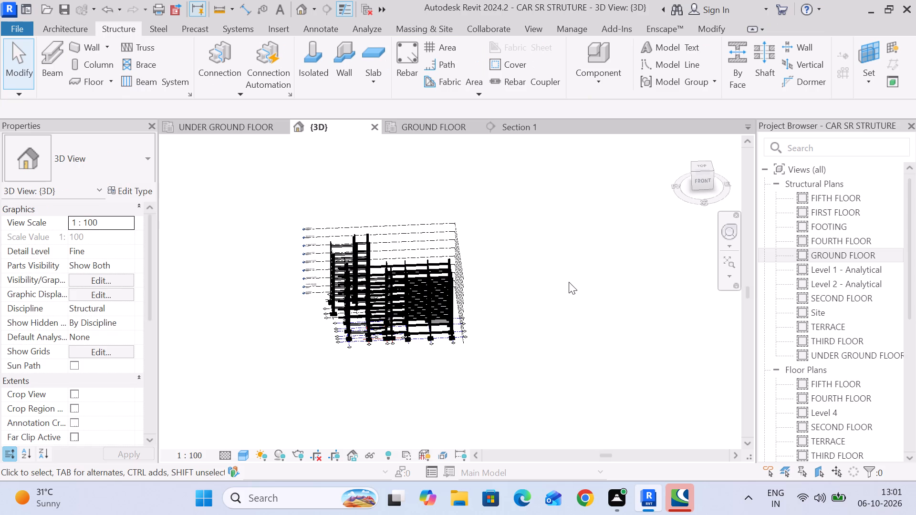
# Examine the lower-floor beam reinforcement around grids A and a in the 3D view and from the front.
pyautogui.scroll(17, 349, 304)
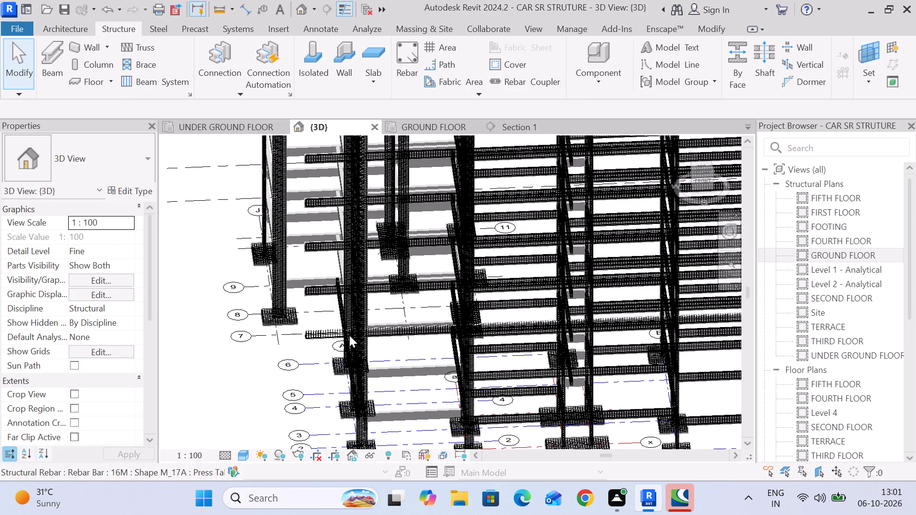
pyautogui.scroll(4, 308, 340)
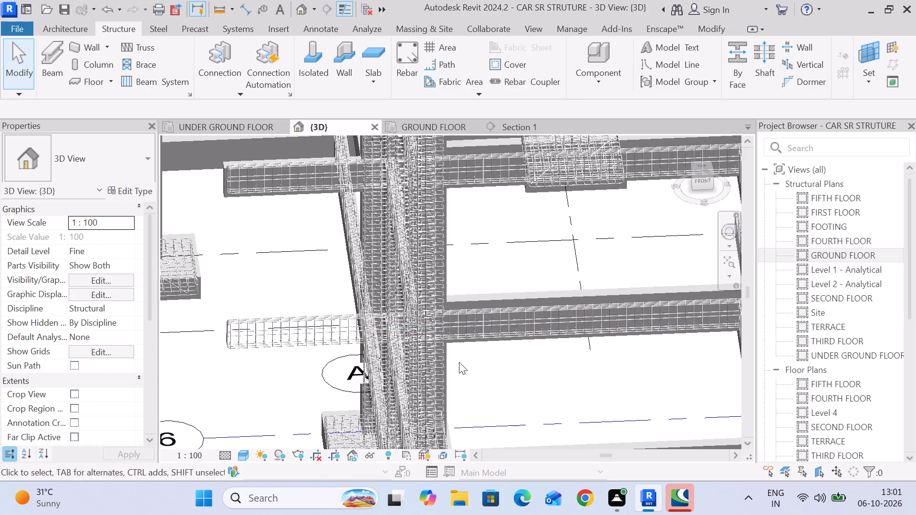
pyautogui.moveTo(468, 362); pyautogui.dragTo(475, 234, button='middle')
pyautogui.scroll(-4, 523, 247)
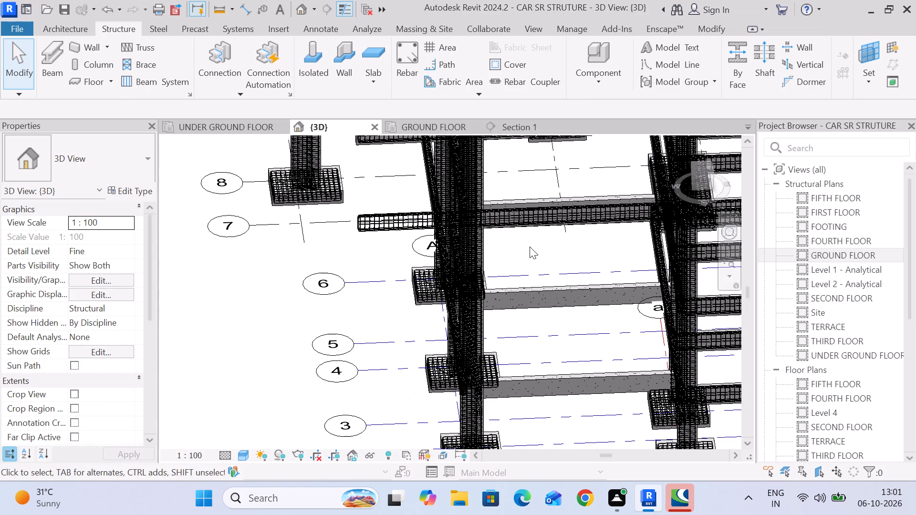
pyautogui.scroll(-4, 551, 294)
pyautogui.click(706, 182)
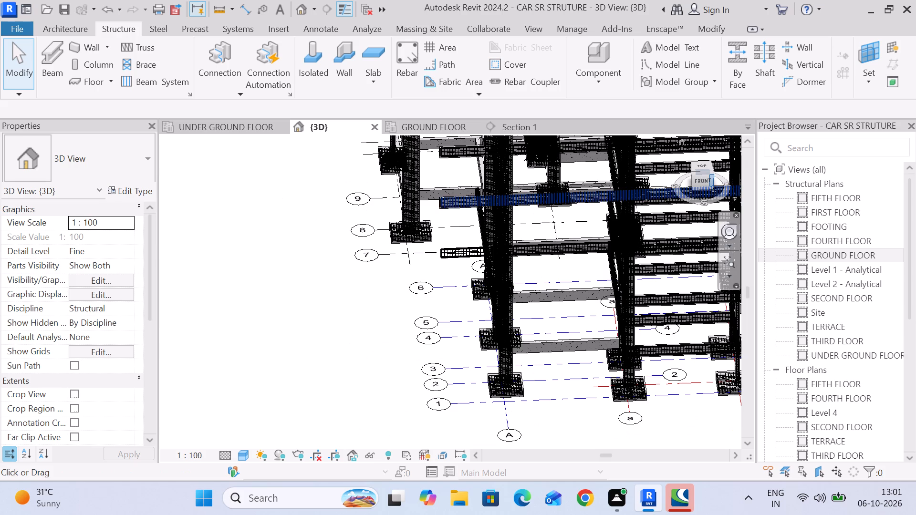
pyautogui.scroll(5, 403, 351)
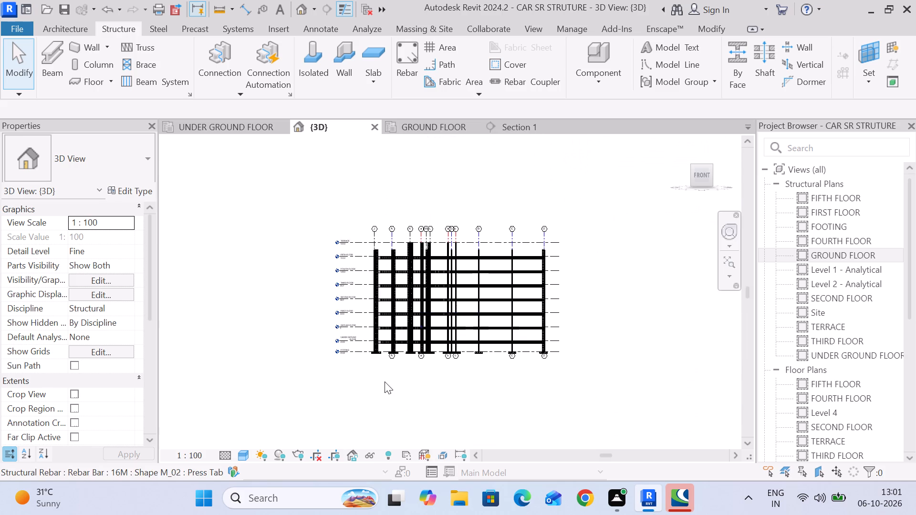
# Examine the 10M stirrup sets of the UNDER GROUND FLOOR and GROUND FLOOR beams around grids A and a from the front.
pyautogui.scroll(6, 376, 332)
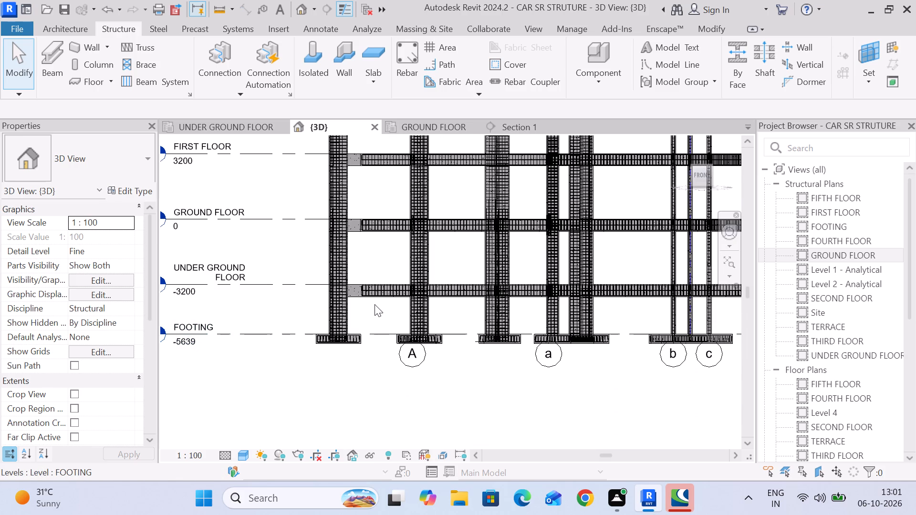
pyautogui.scroll(3, 374, 302)
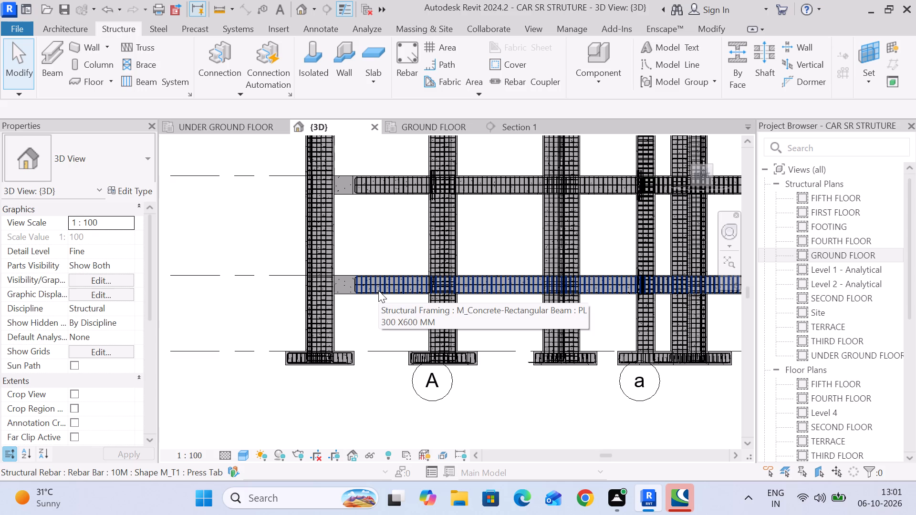
pyautogui.click(378, 290)
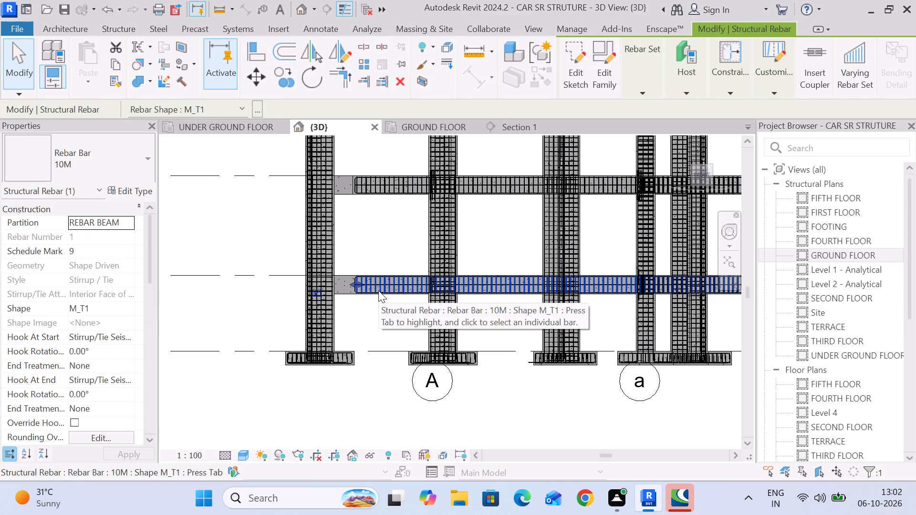
pyautogui.click(378, 224)
pyautogui.click(398, 182)
pyautogui.scroll(-2, 394, 203)
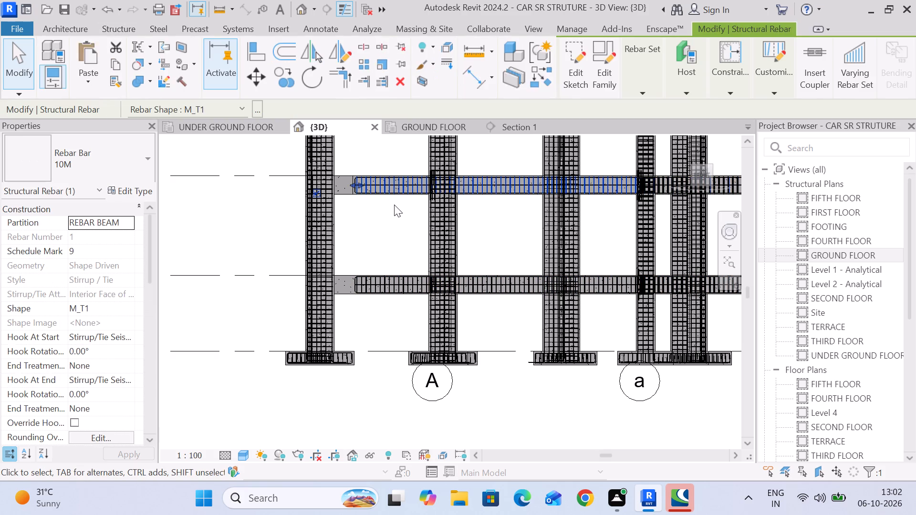
pyautogui.scroll(-1, 394, 205)
pyautogui.moveTo(394, 205); pyautogui.dragTo(405, 312, button='middle')
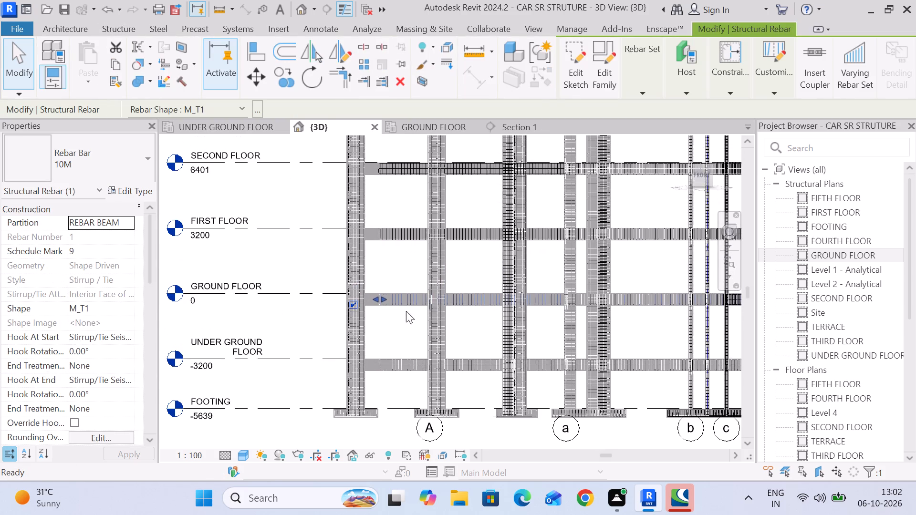
pyautogui.scroll(2, 406, 307)
pyautogui.scroll(-3, 407, 303)
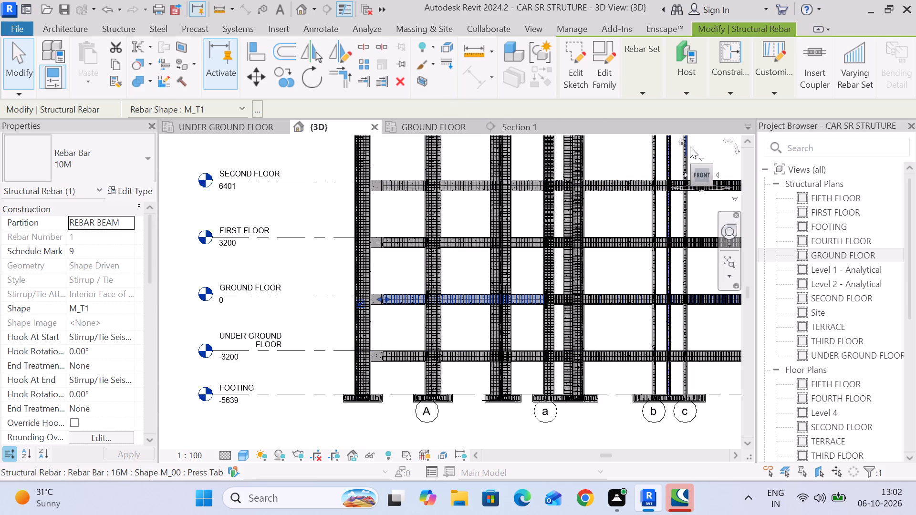
# Examine the lower-floor beam reinforcement around grid 4 in the isometric 3D view and clear the rebar selection.
pyautogui.click(685, 143)
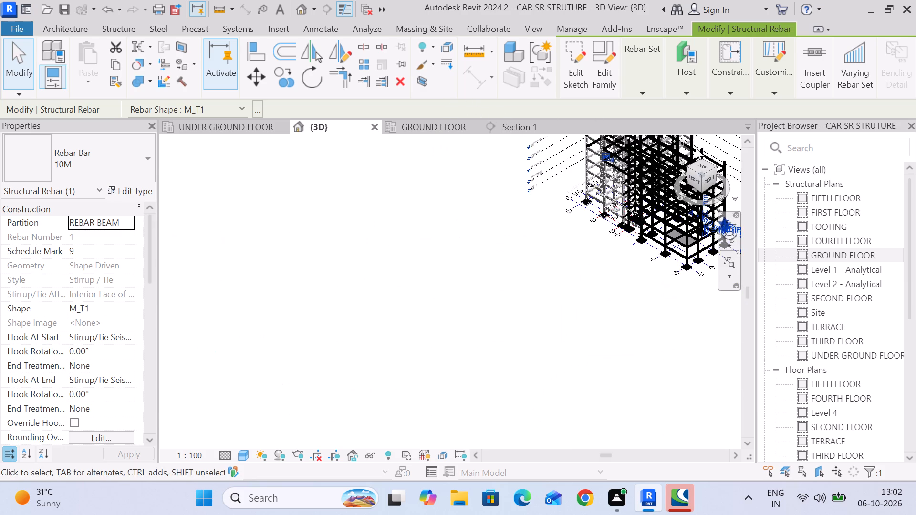
pyautogui.scroll(8, 403, 355)
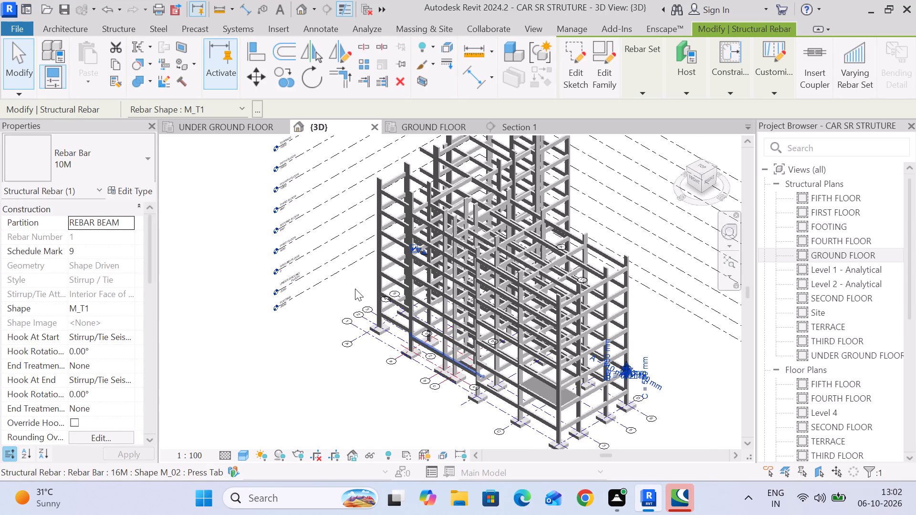
pyautogui.scroll(9, 428, 327)
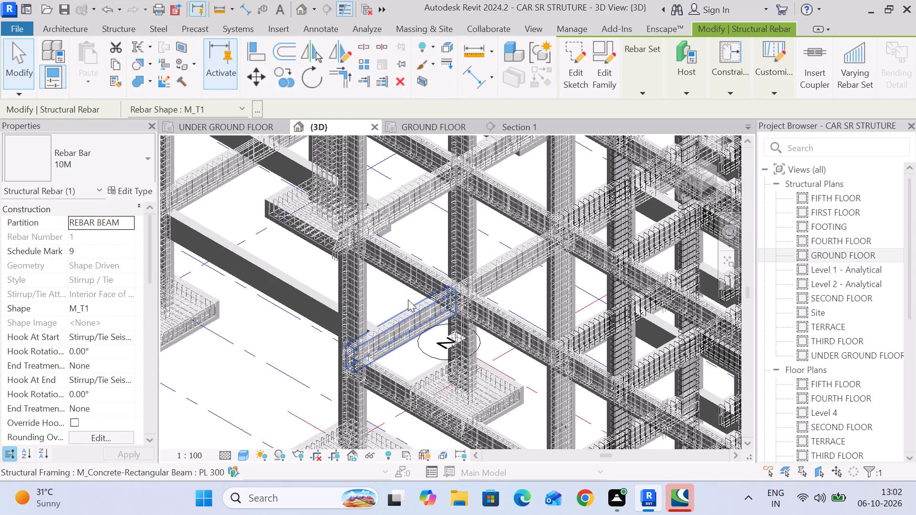
pyautogui.click(277, 342)
pyautogui.moveTo(278, 337); pyautogui.dragTo(310, 359, button='middle')
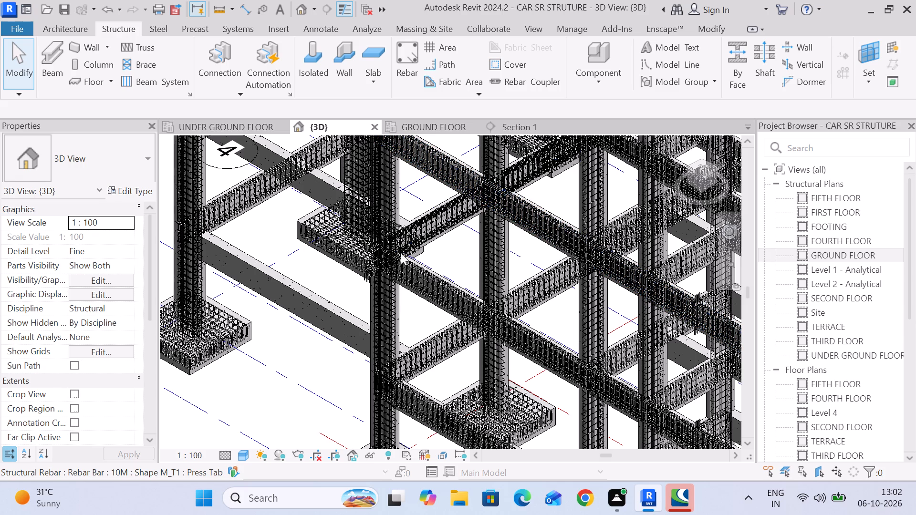
# In the GROUND FLOOR plan, select the beam along grid x with its reinforcement and filter the selection to Structural Rebar.
pyautogui.click(434, 124)
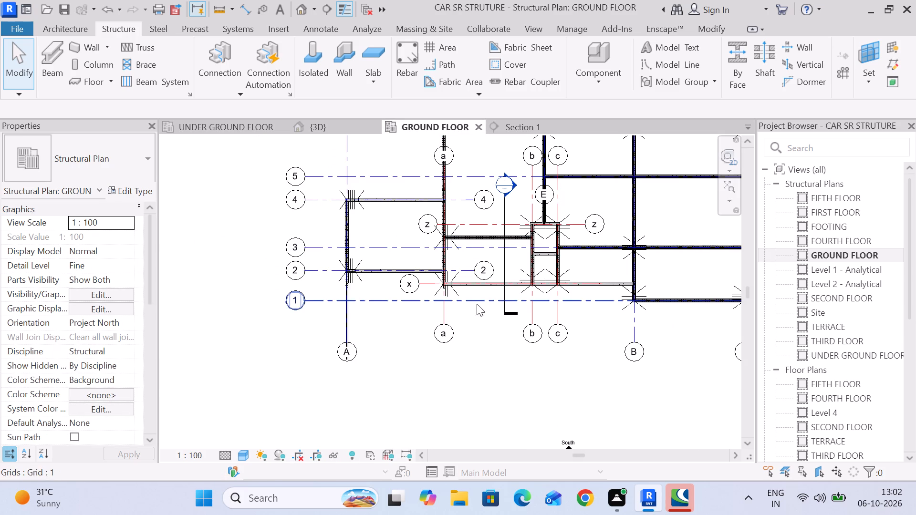
pyautogui.scroll(11, 483, 286)
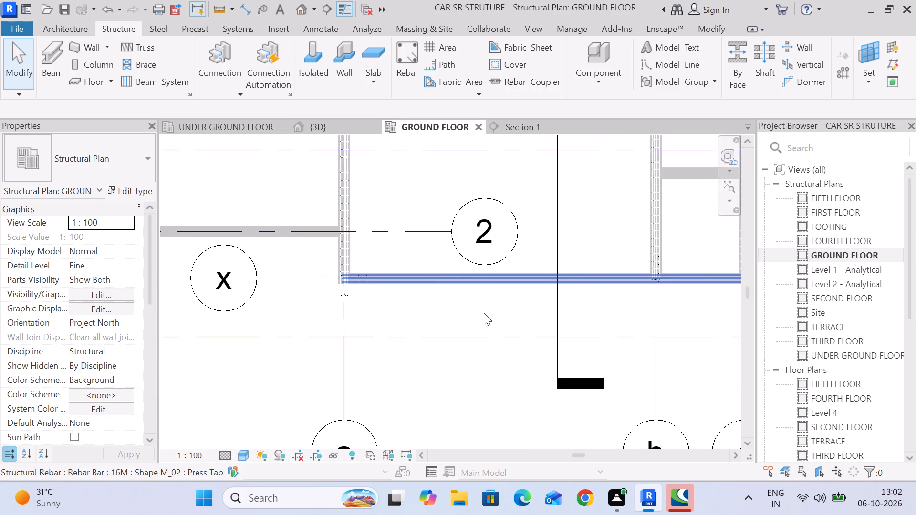
pyautogui.scroll(-1, 499, 302)
pyautogui.moveTo(498, 302); pyautogui.dragTo(330, 295, button='middle')
pyautogui.scroll(-4, 343, 294)
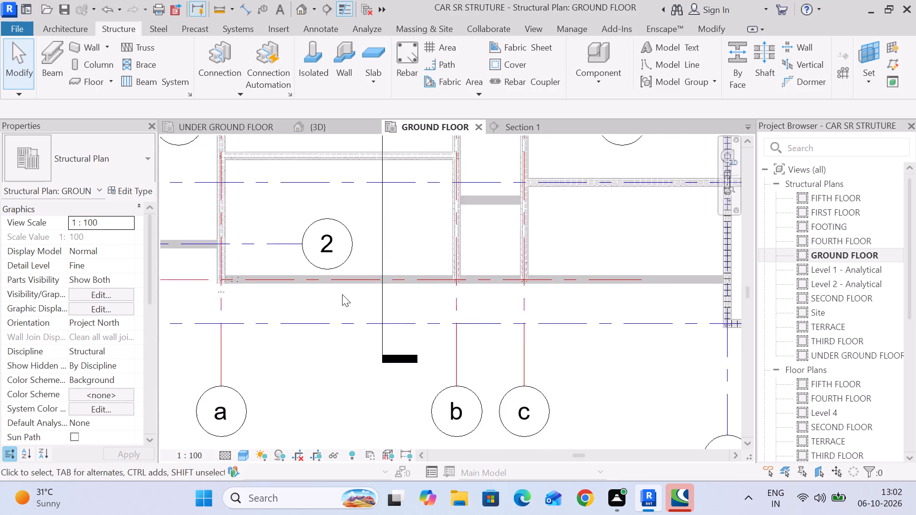
pyautogui.moveTo(403, 303); pyautogui.dragTo(384, 244)
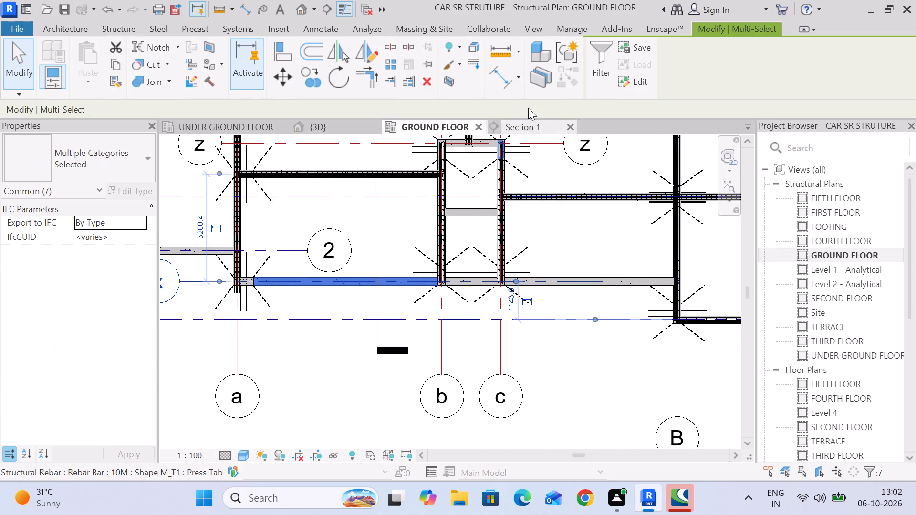
pyautogui.click(594, 60)
pyautogui.click(520, 183)
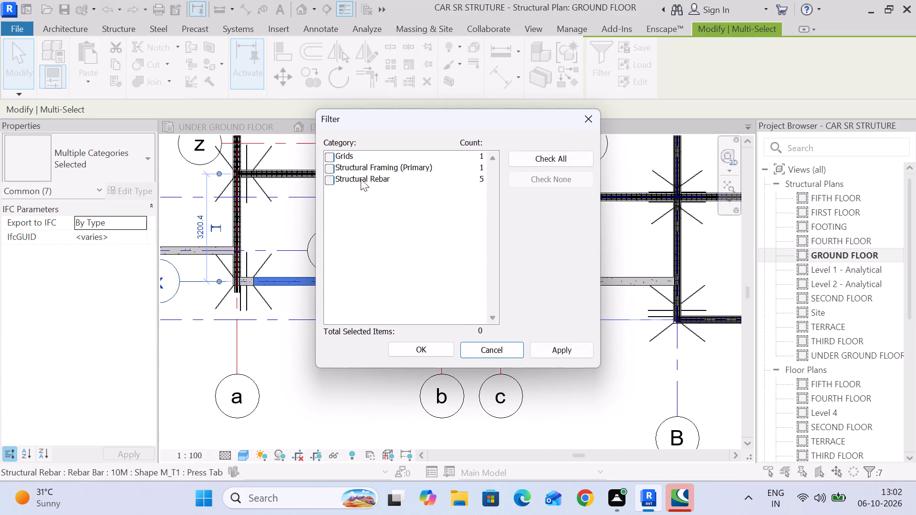
pyautogui.click(325, 177)
pyautogui.click(439, 351)
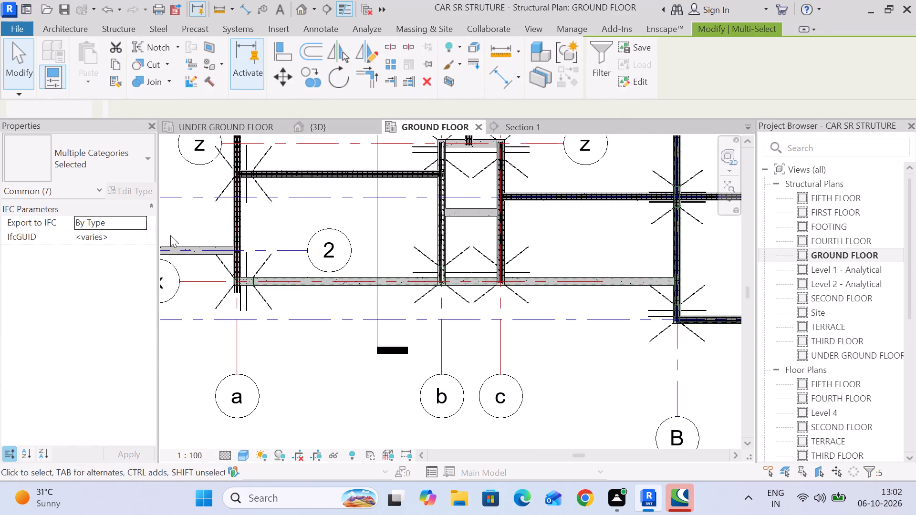
pyautogui.scroll(-4, 124, 293)
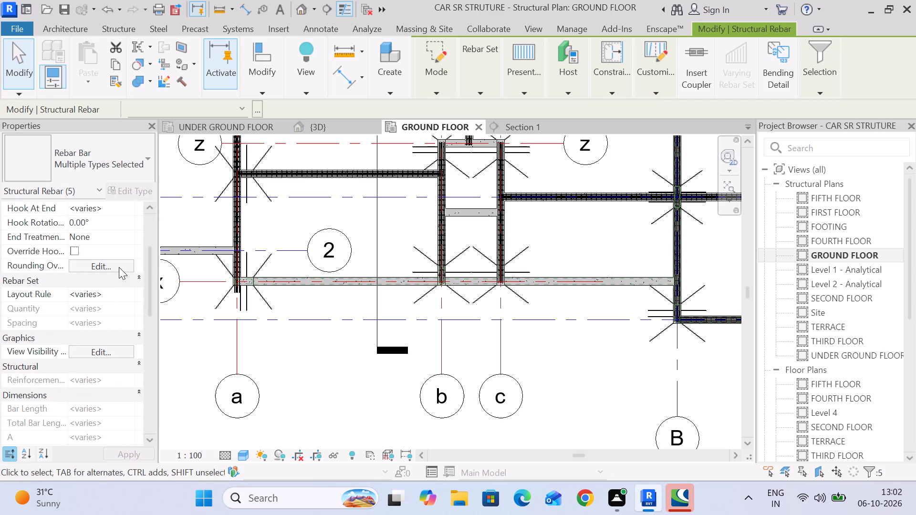
# Turn on View Unobscured for the selected rebar in the GROUND FLOOR structural plan and clear the selection.
pyautogui.click(113, 352)
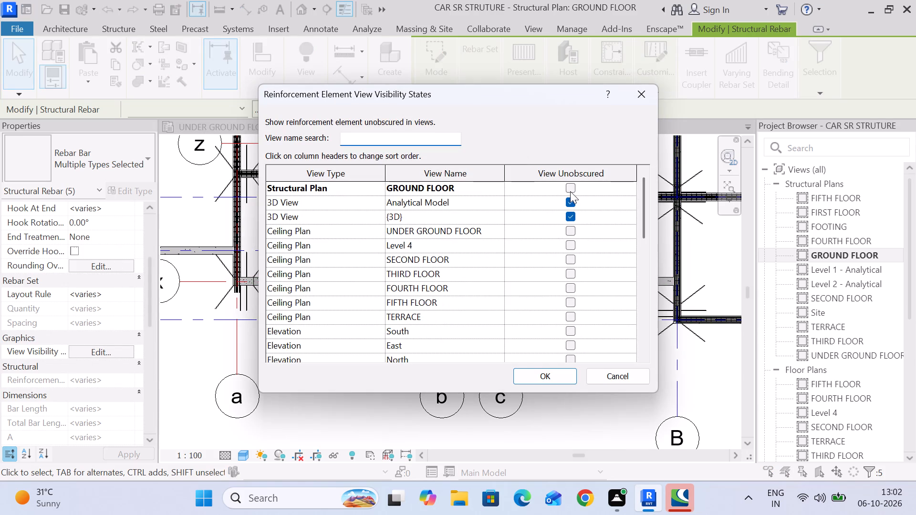
pyautogui.click(570, 191)
pyautogui.click(557, 378)
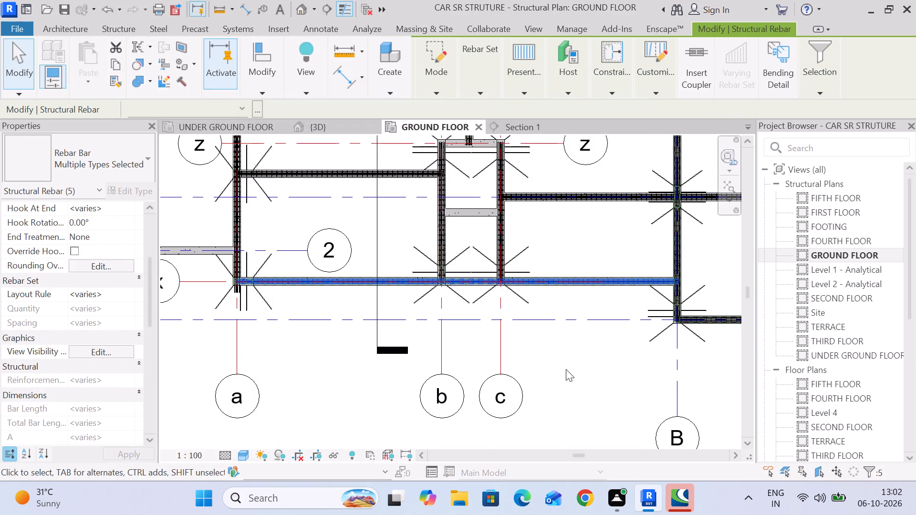
pyautogui.click(564, 363)
# Examine the reinforcement at the grid a end of the beam along grid x and review the GROUND FLOOR plan's view properties.
pyautogui.scroll(6, 380, 277)
pyautogui.scroll(1, 309, 308)
pyautogui.moveTo(309, 308); pyautogui.dragTo(521, 253, button='middle')
pyautogui.scroll(-5, 98, 229)
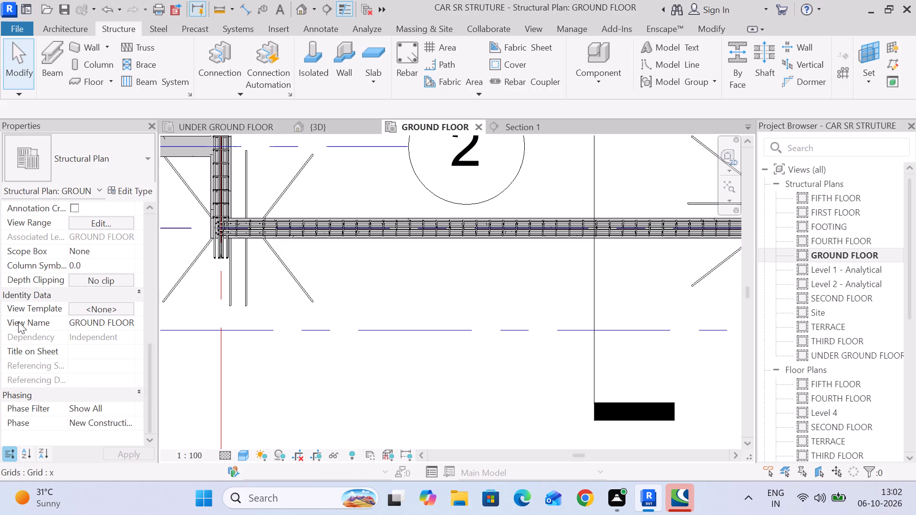
pyautogui.scroll(12, 31, 315)
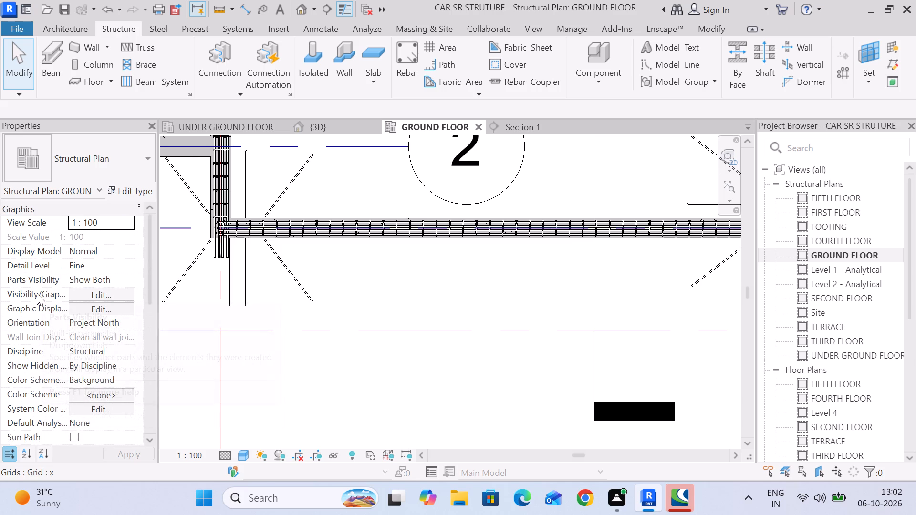
pyautogui.scroll(-3, 34, 300)
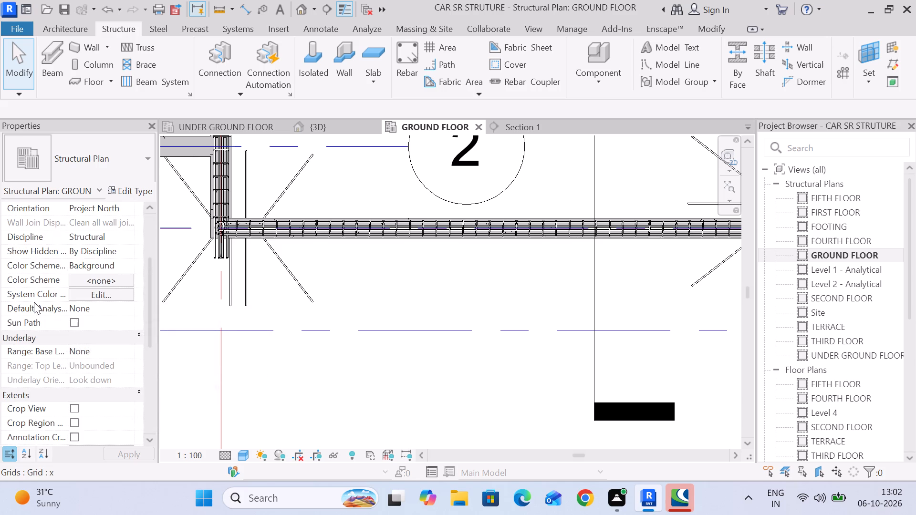
pyautogui.scroll(-2, 35, 302)
pyautogui.scroll(2, 35, 303)
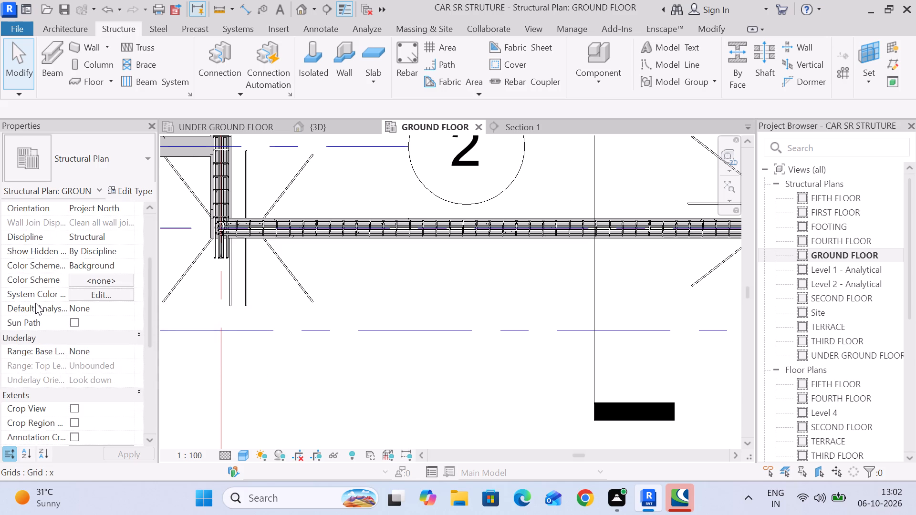
pyautogui.scroll(-3, 35, 303)
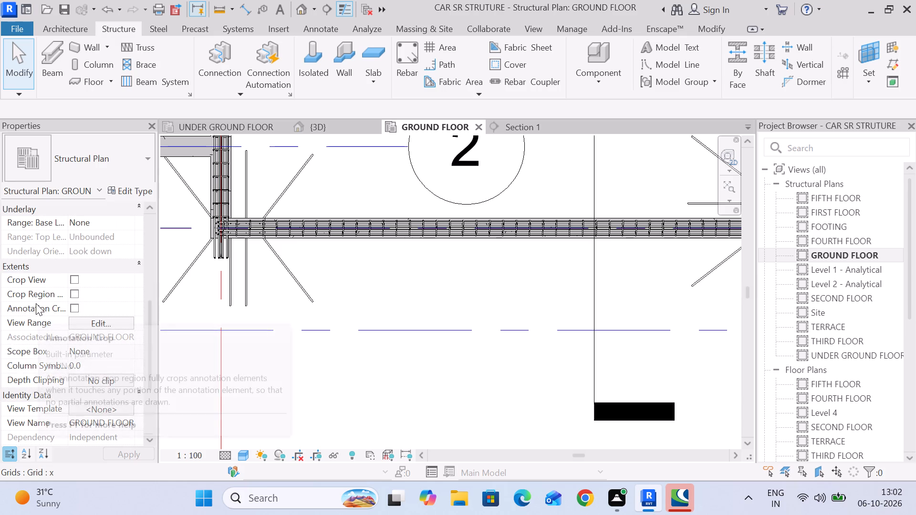
pyautogui.scroll(-5, 29, 323)
pyautogui.scroll(7, 34, 319)
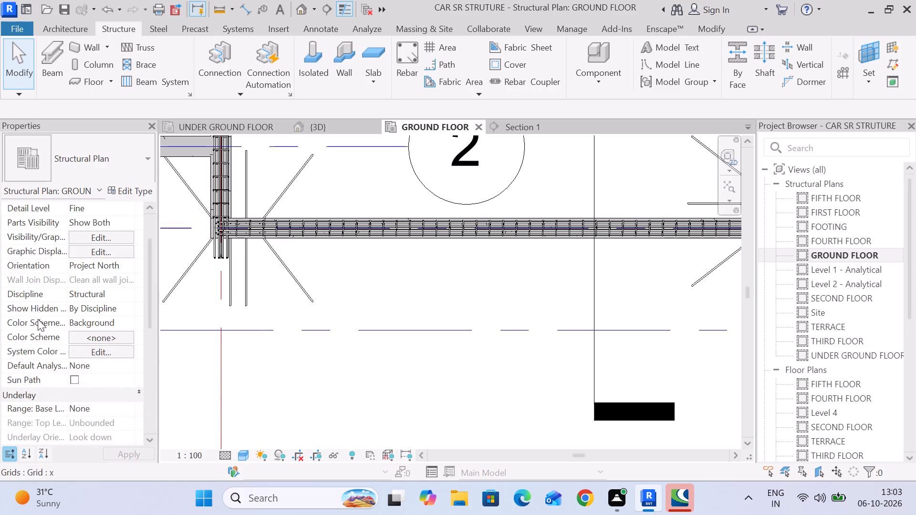
pyautogui.scroll(1, 45, 282)
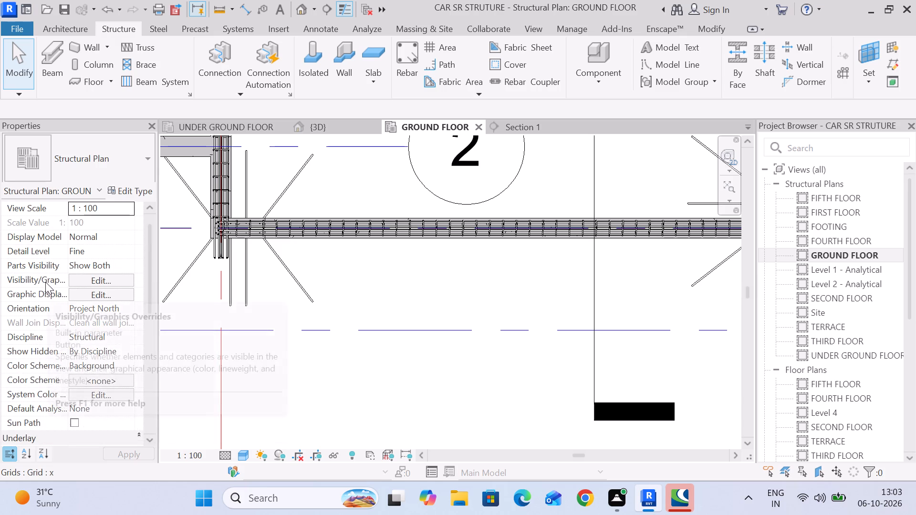
pyautogui.scroll(6, 45, 282)
# Set the GROUND FLOOR view range's bottom to Associated Level (GROUND FLOOR) and its cut plane offset to 99.
pyautogui.scroll(-2, 45, 282)
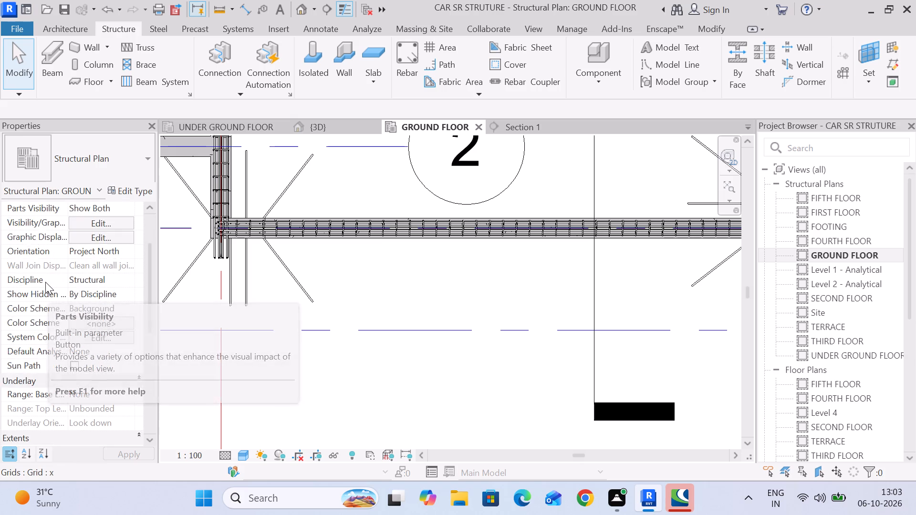
pyautogui.scroll(-5, 45, 282)
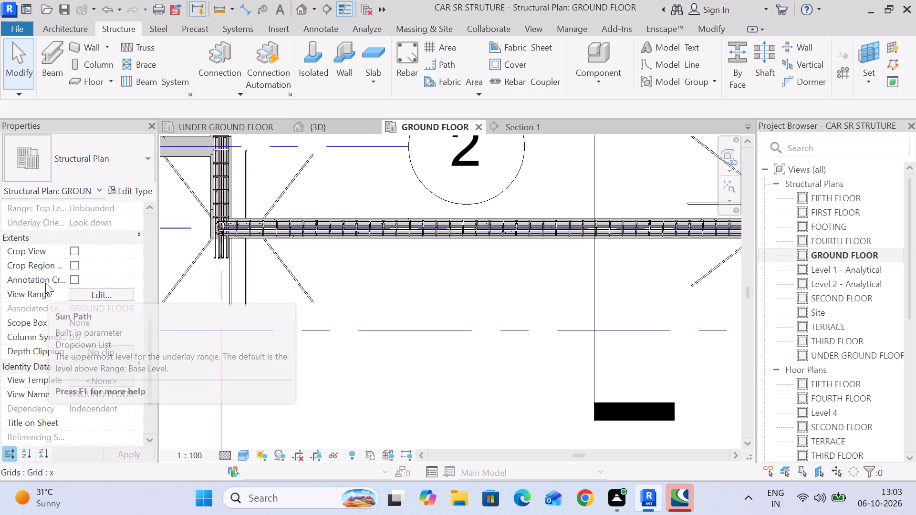
pyautogui.scroll(-1, 47, 282)
pyautogui.click(94, 268)
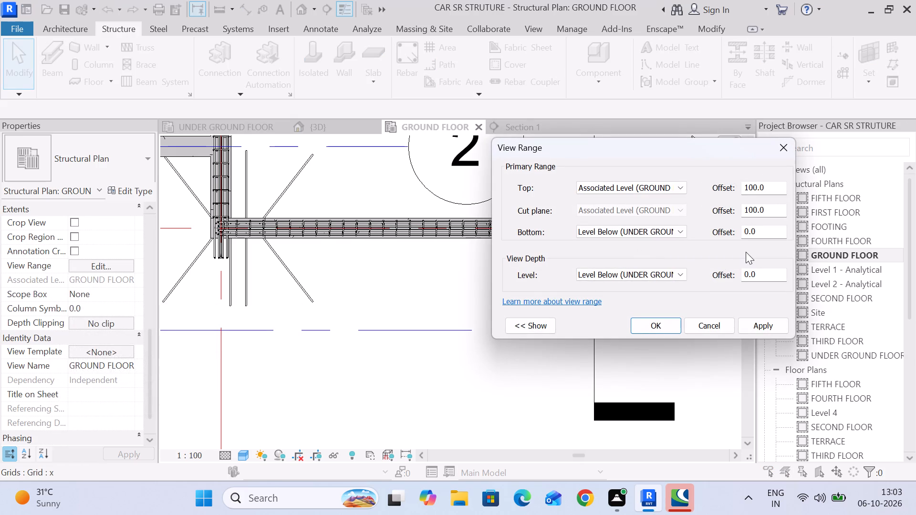
pyautogui.click(680, 232)
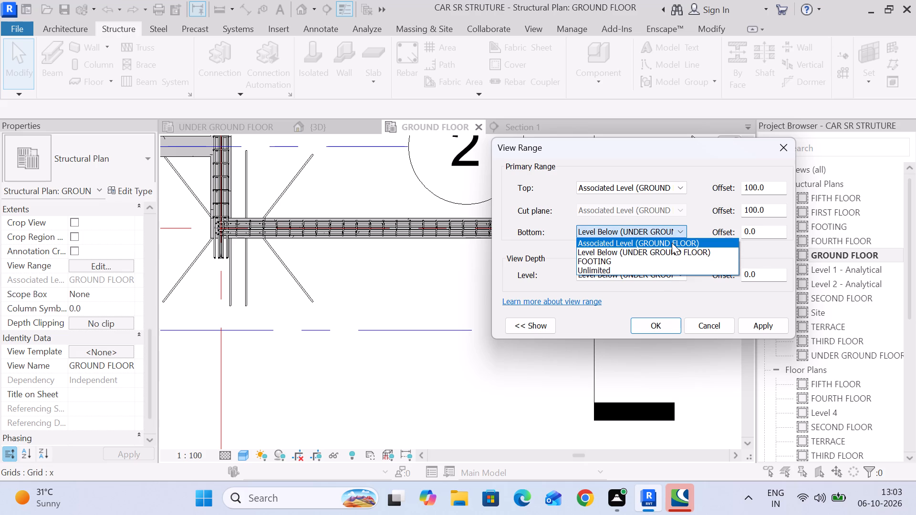
pyautogui.click(672, 243)
pyautogui.click(677, 274)
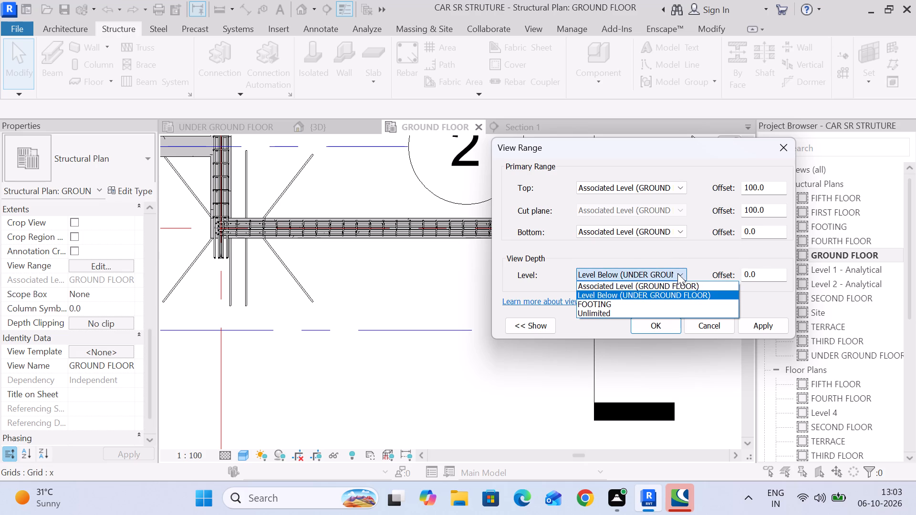
pyautogui.click(677, 281)
pyautogui.click(784, 206)
pyautogui.click(763, 212)
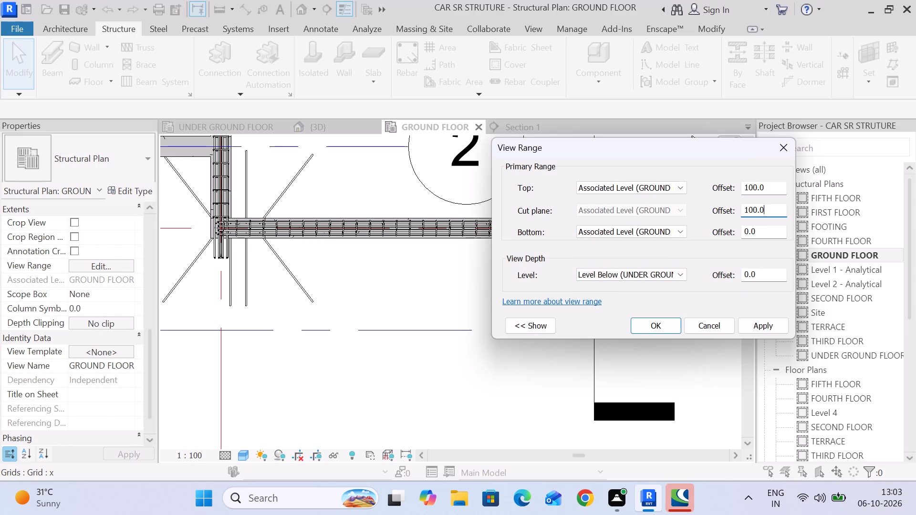
pyautogui.moveTo(770, 212); pyautogui.dragTo(719, 212)
pyautogui.write('99')
pyautogui.press('Return')
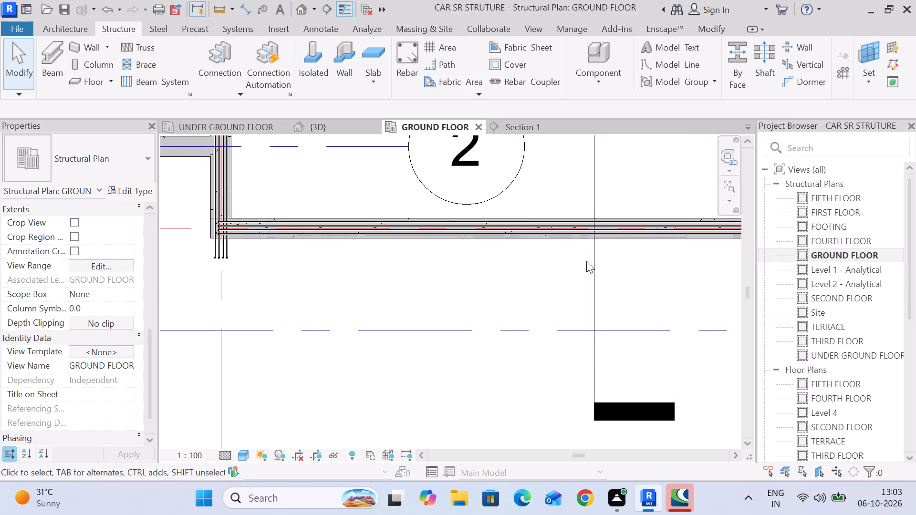
# Select the reinforcement of the beam along grid x, check the selected categories in the Filter, and clear the selection.
pyautogui.scroll(6, 486, 243)
pyautogui.click(544, 235)
pyautogui.scroll(-3, 558, 267)
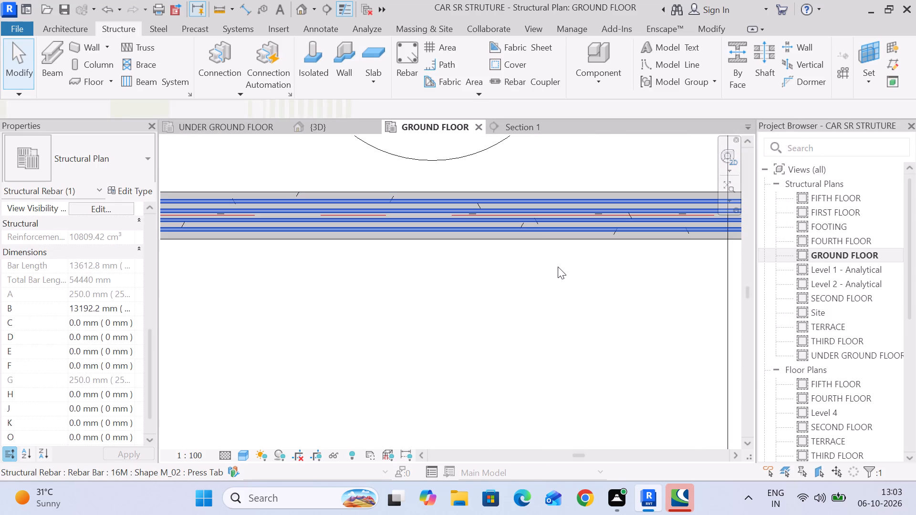
pyautogui.scroll(-3, 558, 267)
pyautogui.click(592, 298)
pyautogui.moveTo(611, 296); pyautogui.dragTo(590, 230)
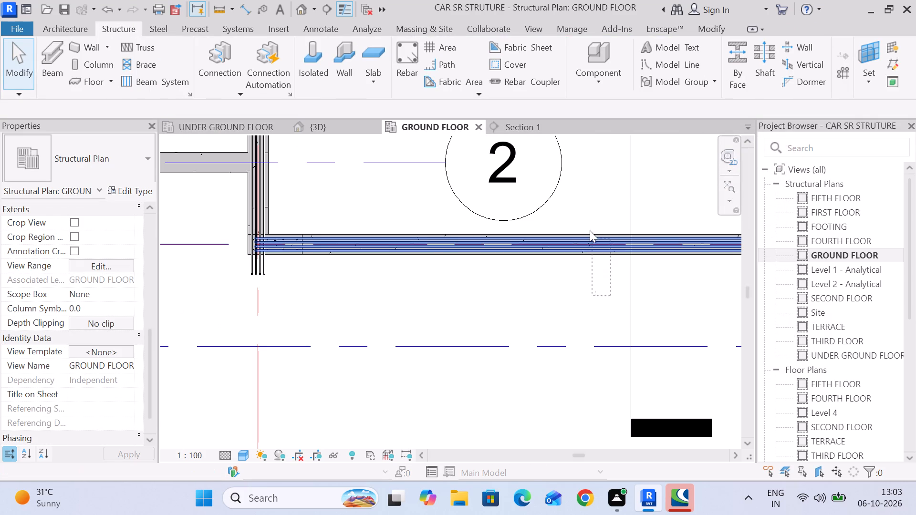
pyautogui.moveTo(590, 230); pyautogui.dragTo(584, 201)
pyautogui.click(597, 79)
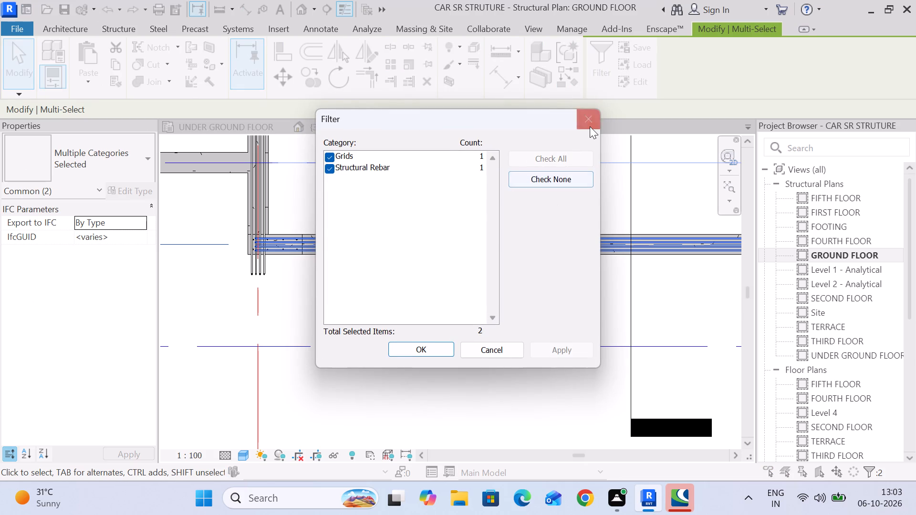
pyautogui.click(590, 126)
pyautogui.click(425, 284)
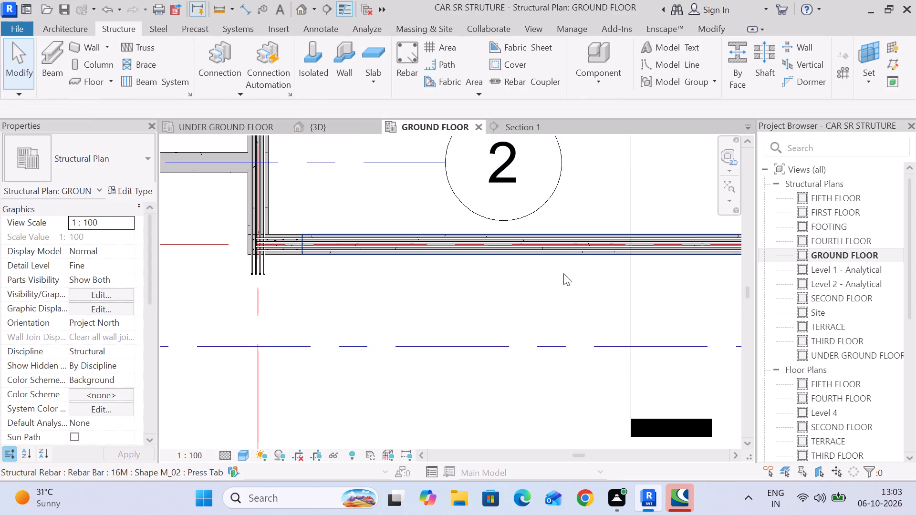
pyautogui.moveTo(592, 291); pyautogui.dragTo(582, 215)
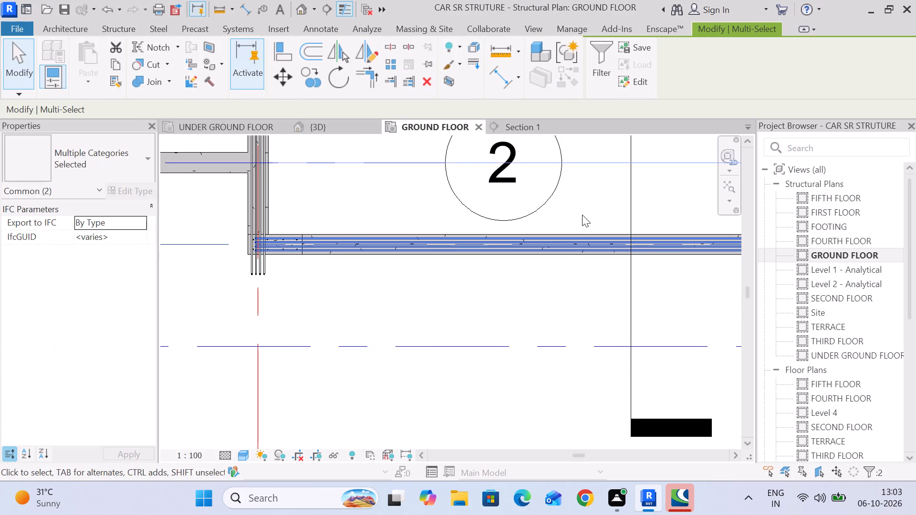
pyautogui.click(593, 206)
# Set the GROUND FLOOR view range's bottom to Level Below (UNDER GROUND FLOOR).
pyautogui.scroll(-6, 53, 292)
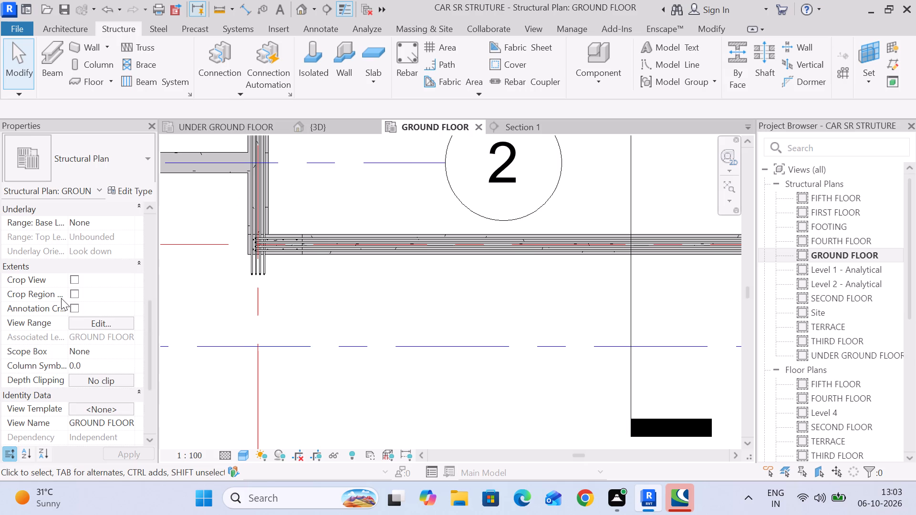
pyautogui.click(83, 319)
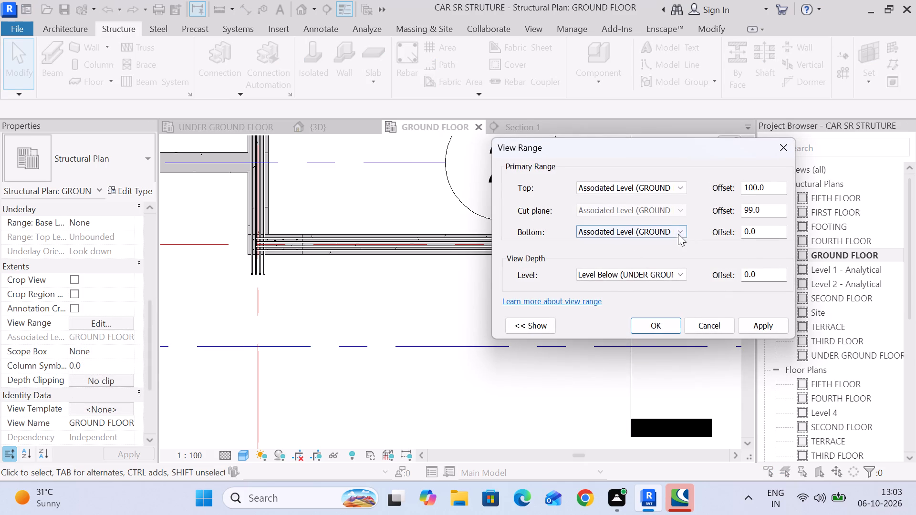
pyautogui.click(677, 232)
pyautogui.click(647, 249)
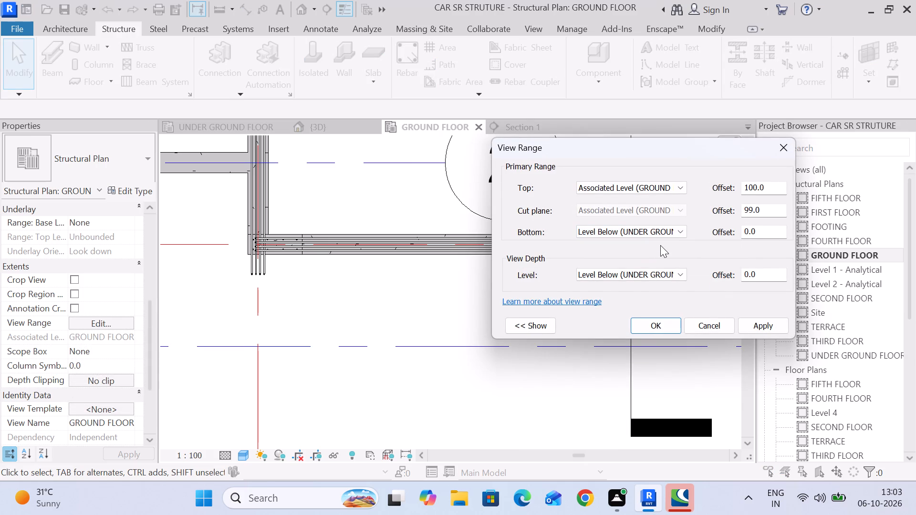
pyautogui.click(673, 233)
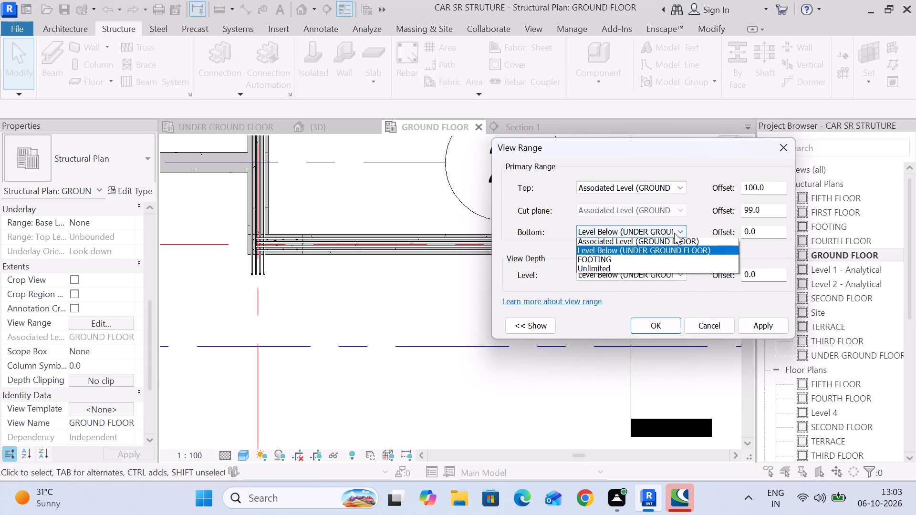
pyautogui.click(675, 250)
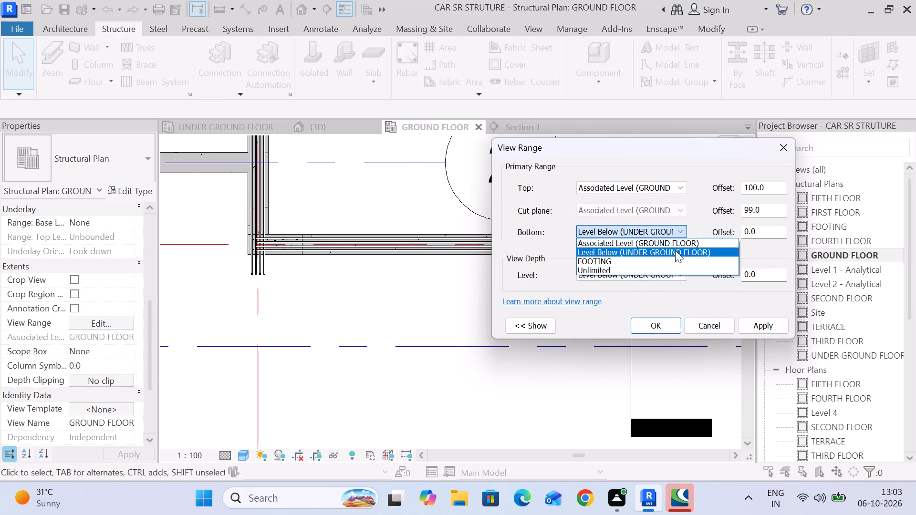
pyautogui.click(674, 323)
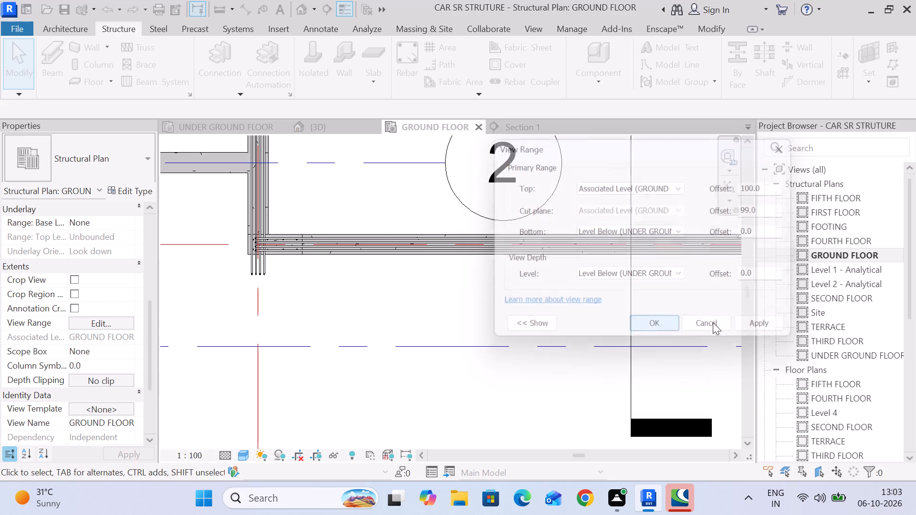
# Examine the beam reinforcement at grids a and x, including the 16M bars projecting past the corner, and clear the selection.
pyautogui.scroll(3, 289, 274)
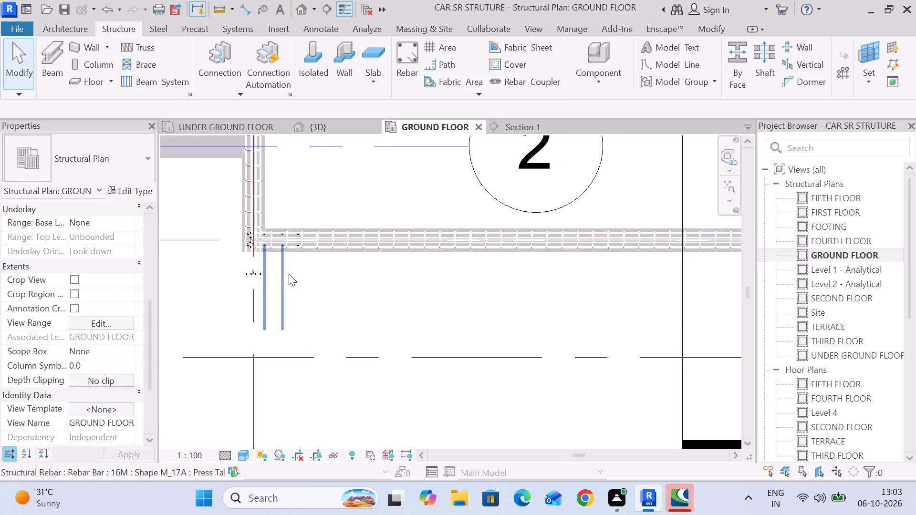
pyautogui.scroll(2, 289, 274)
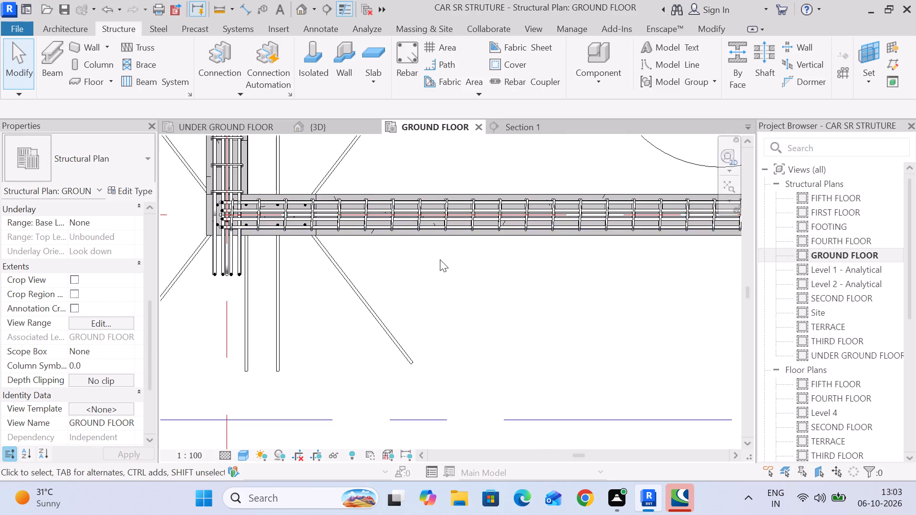
pyautogui.scroll(-4, 441, 262)
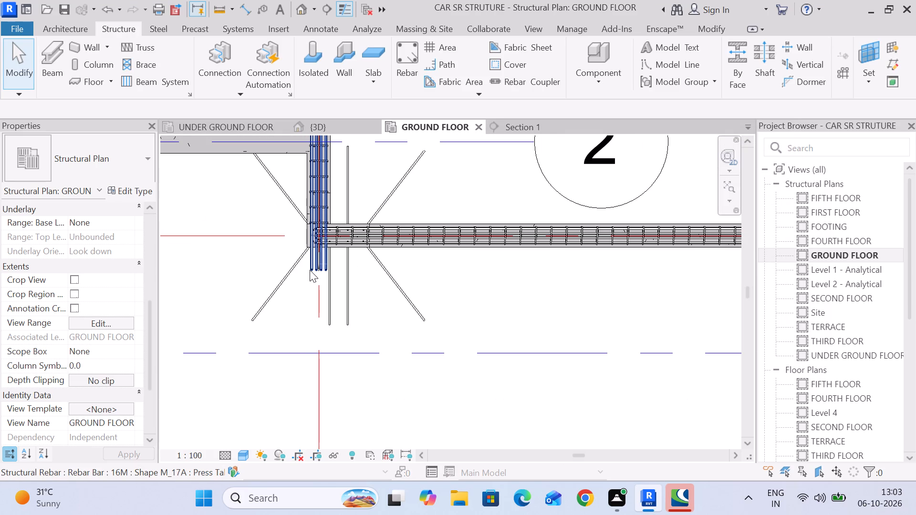
pyautogui.click(310, 270)
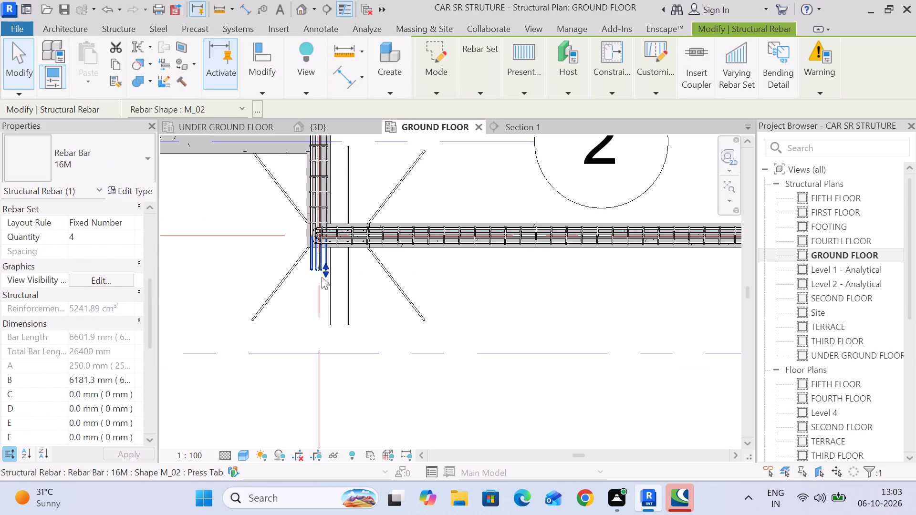
pyautogui.scroll(10, 313, 270)
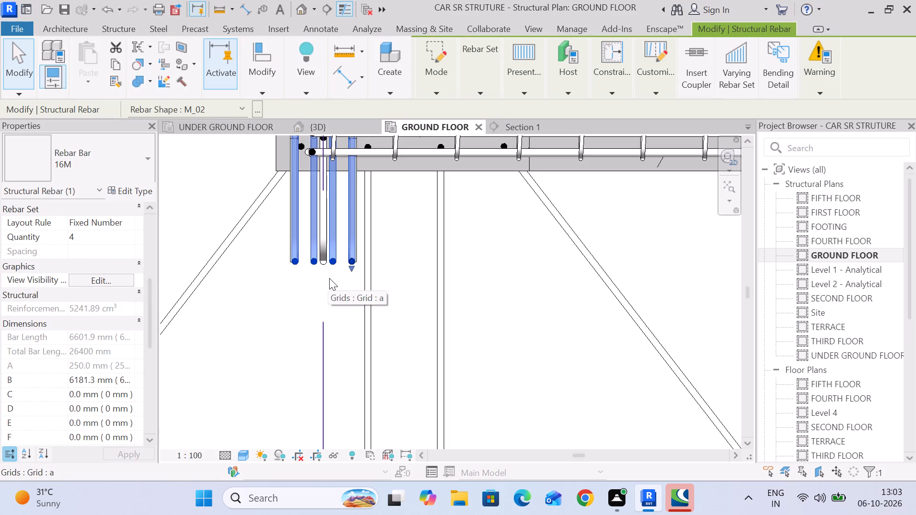
pyautogui.scroll(-5, 330, 278)
pyautogui.click(593, 286)
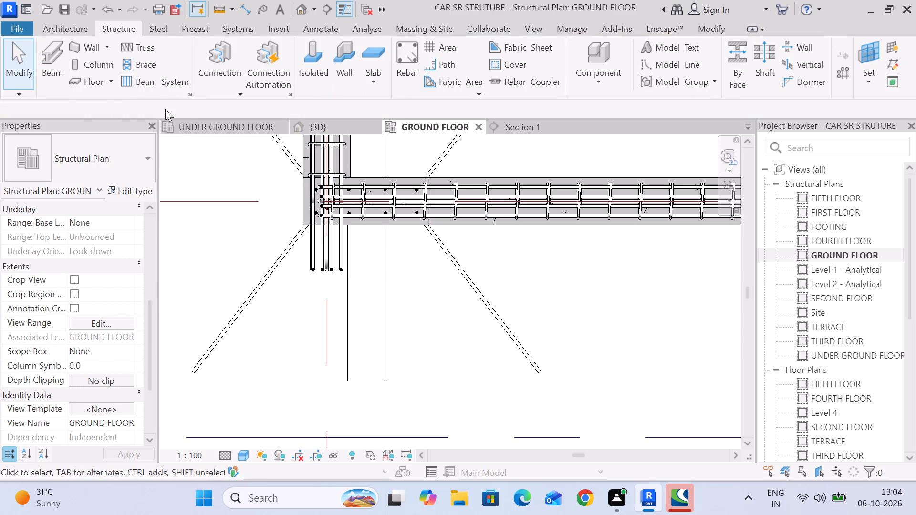
# In the UNDER GROUND FLOOR plan, select the bars below the grid a–x corner, check the selected categories in the Filter, and clear the selection.
pyautogui.click(190, 119)
pyautogui.click(197, 126)
pyautogui.scroll(11, 336, 322)
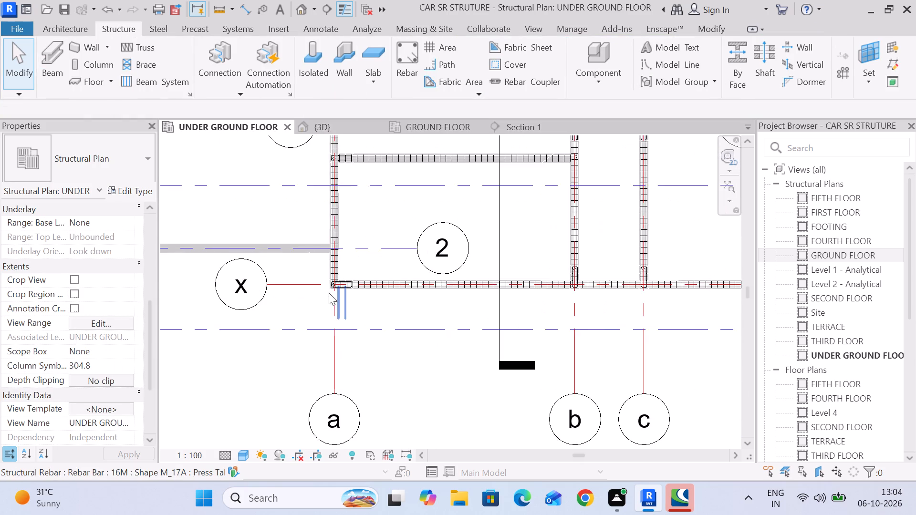
pyautogui.scroll(12, 329, 293)
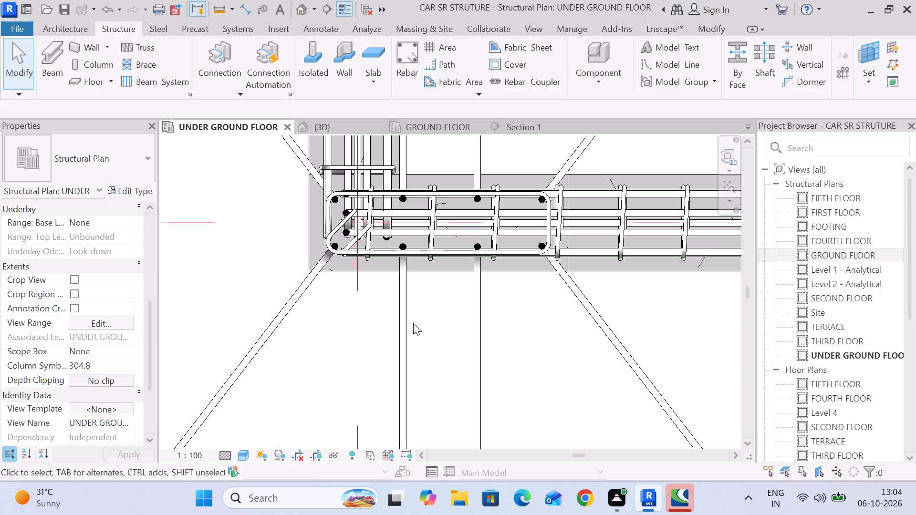
pyautogui.scroll(-4, 416, 318)
pyautogui.moveTo(409, 317); pyautogui.dragTo(264, 274, button='middle')
pyautogui.moveTo(292, 293); pyautogui.dragTo(263, 293)
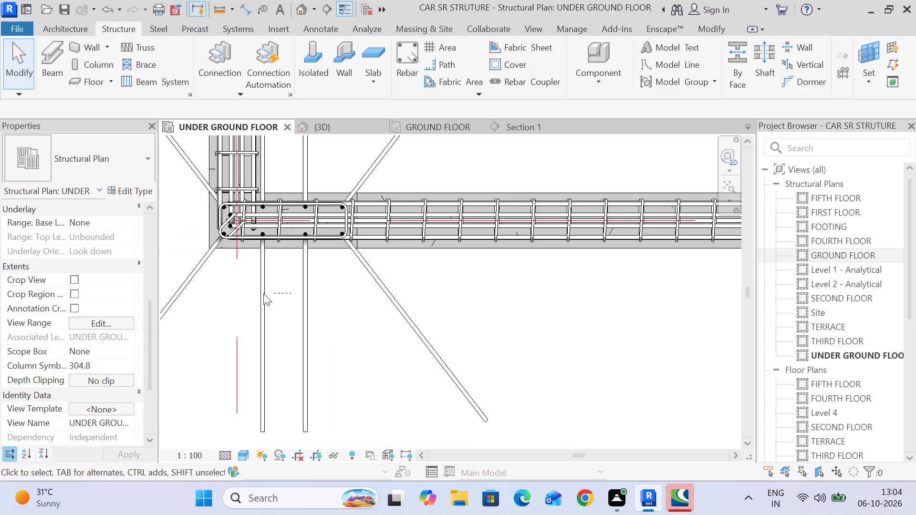
pyautogui.moveTo(263, 293); pyautogui.dragTo(217, 274)
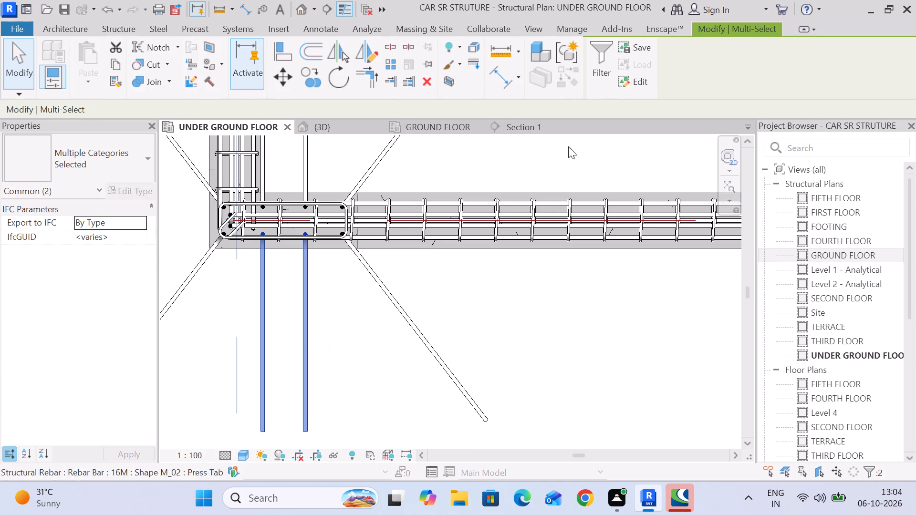
pyautogui.click(591, 59)
pyautogui.click(602, 121)
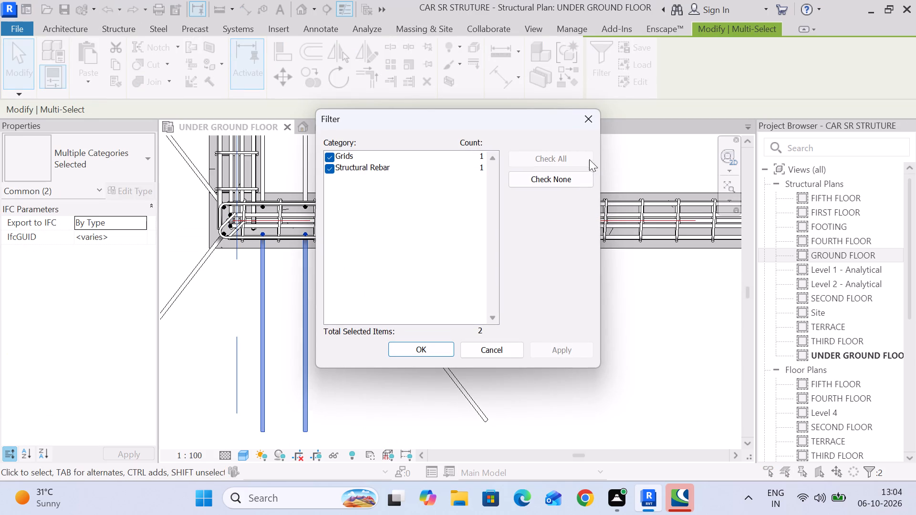
pyautogui.moveTo(585, 132); pyautogui.dragTo(586, 123)
pyautogui.click(587, 122)
pyautogui.click(616, 319)
pyautogui.scroll(-6, 619, 316)
pyautogui.moveTo(614, 316); pyautogui.dragTo(614, 280, button='middle')
pyautogui.scroll(-5, 614, 280)
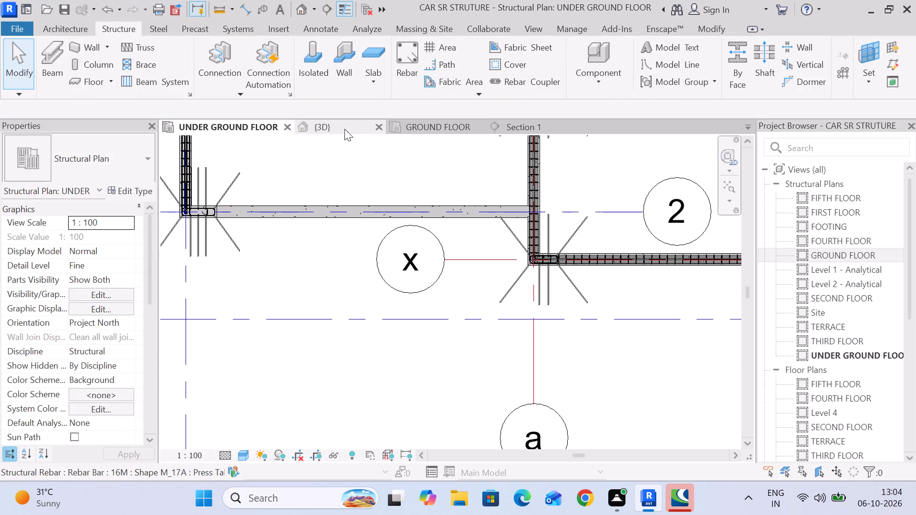
# Select the 16M upper bars projecting past the grid a–x corner in the GROUND FLOOR plan and examine them in the 3D view.
pyautogui.click(432, 129)
pyautogui.scroll(5, 322, 259)
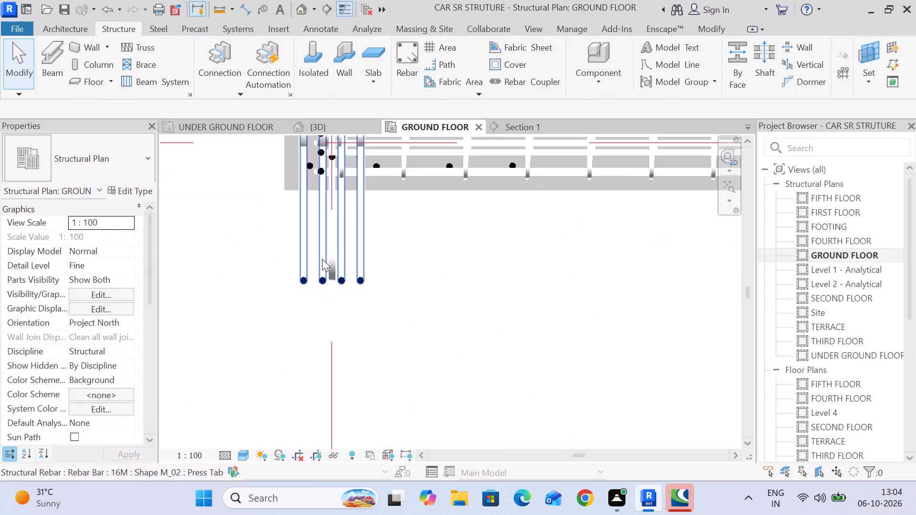
pyautogui.click(322, 259)
pyautogui.click(317, 124)
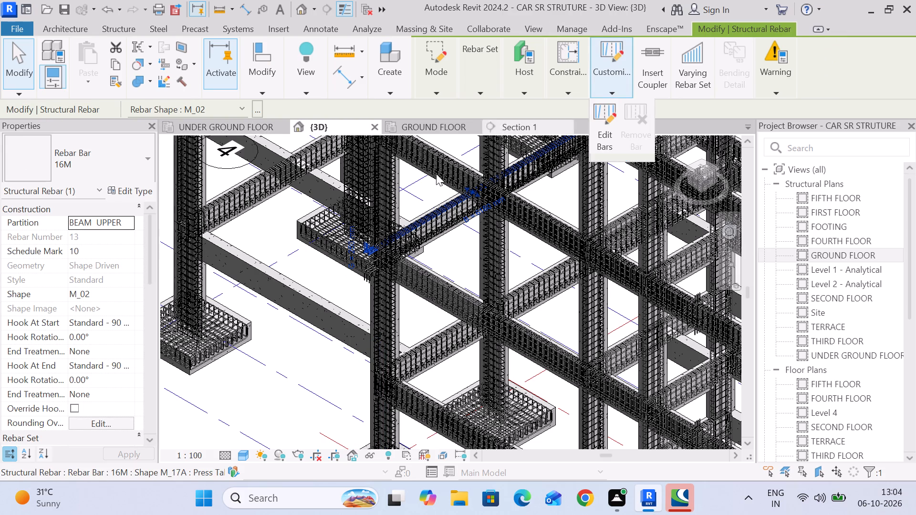
pyautogui.scroll(7, 401, 266)
pyautogui.scroll(6, 343, 258)
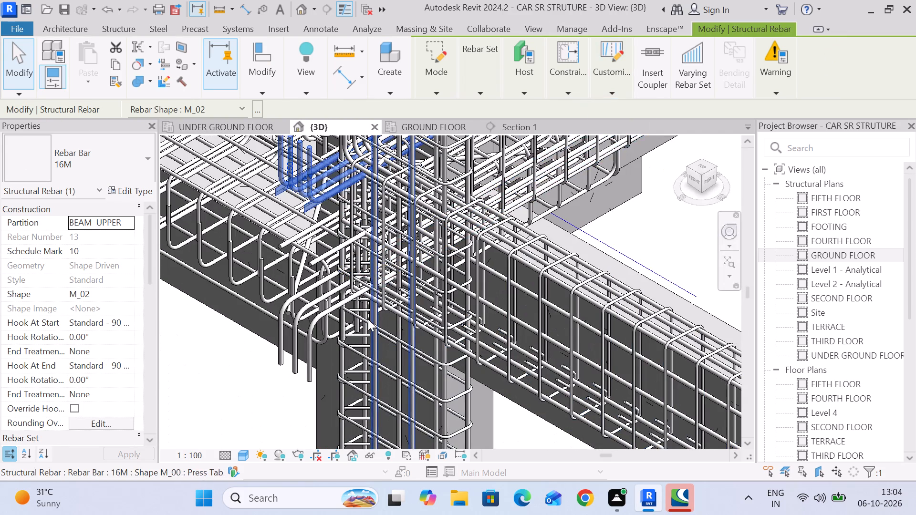
pyautogui.scroll(-9, 368, 319)
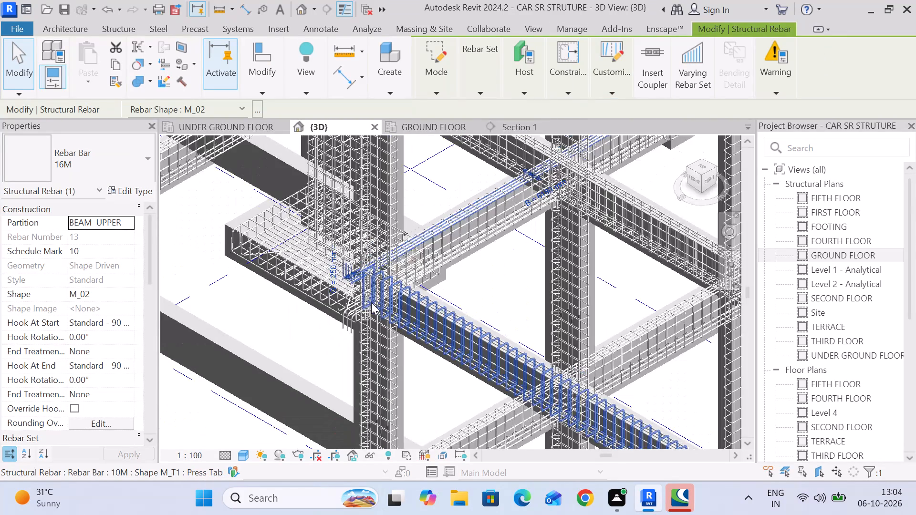
pyautogui.scroll(-8, 371, 302)
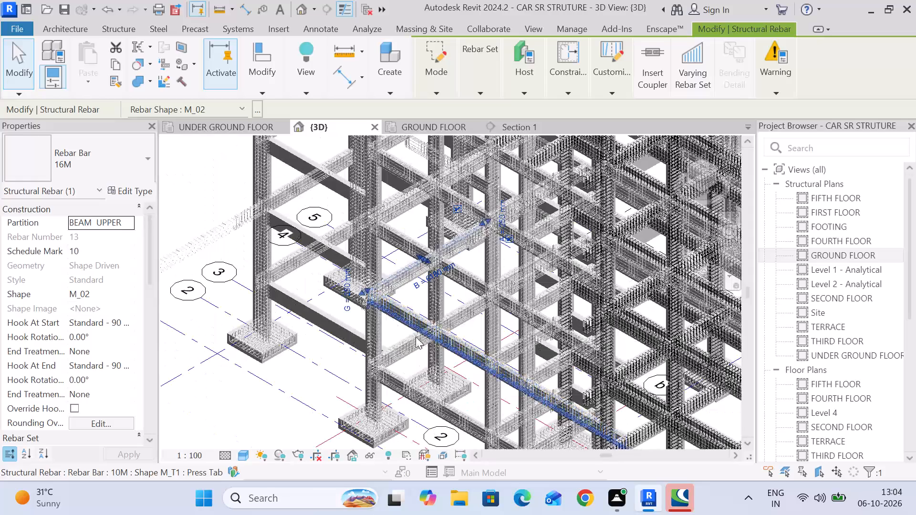
# Examine the column reinforcement at grids A and 2 in the UNDER GROUND FLOOR plan, return to GROUND FLOOR, and clear the selection.
pyautogui.click(222, 130)
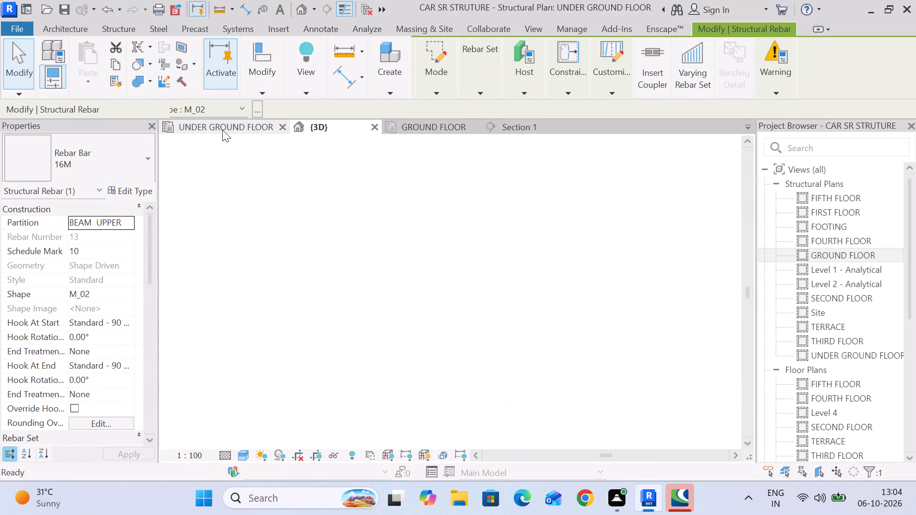
pyautogui.moveTo(287, 236); pyautogui.dragTo(340, 232, button='middle')
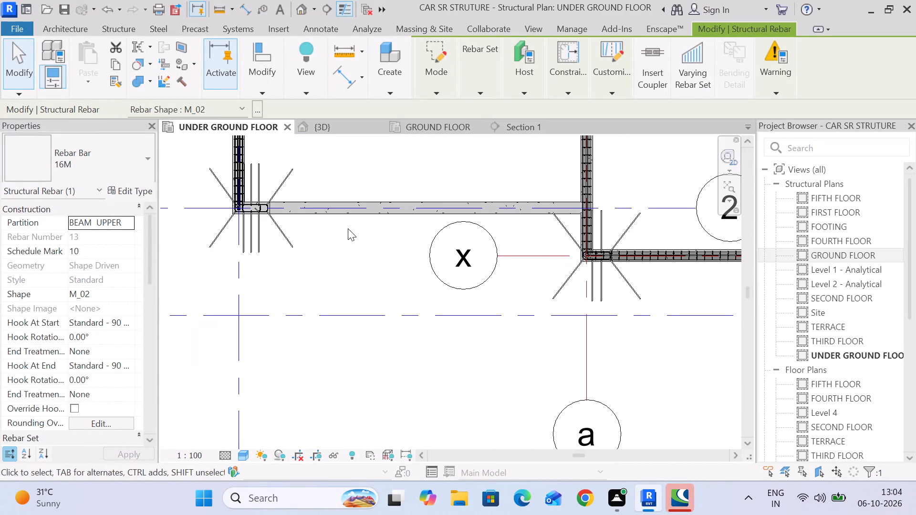
pyautogui.scroll(12, 238, 213)
pyautogui.scroll(6, 318, 242)
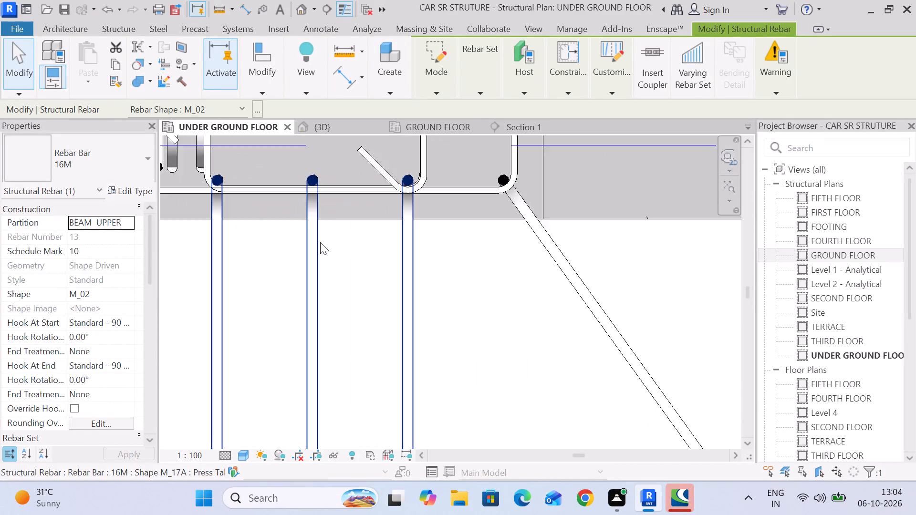
pyautogui.scroll(-5, 321, 243)
pyautogui.moveTo(275, 258); pyautogui.dragTo(381, 259, button='middle')
pyautogui.scroll(1, 279, 259)
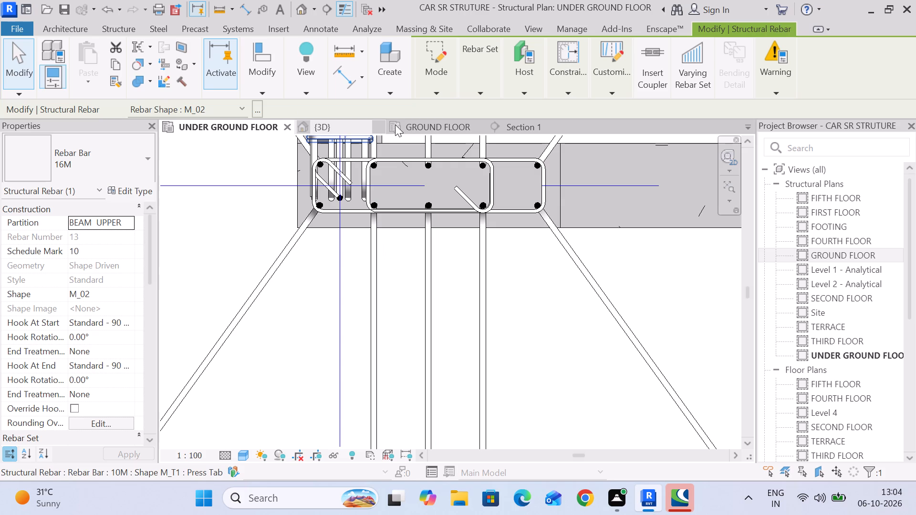
pyautogui.click(402, 124)
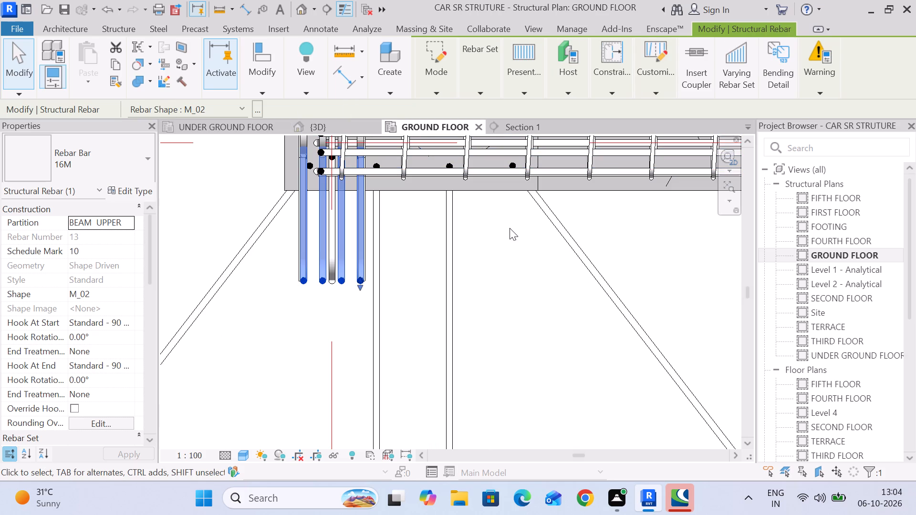
pyautogui.click(505, 227)
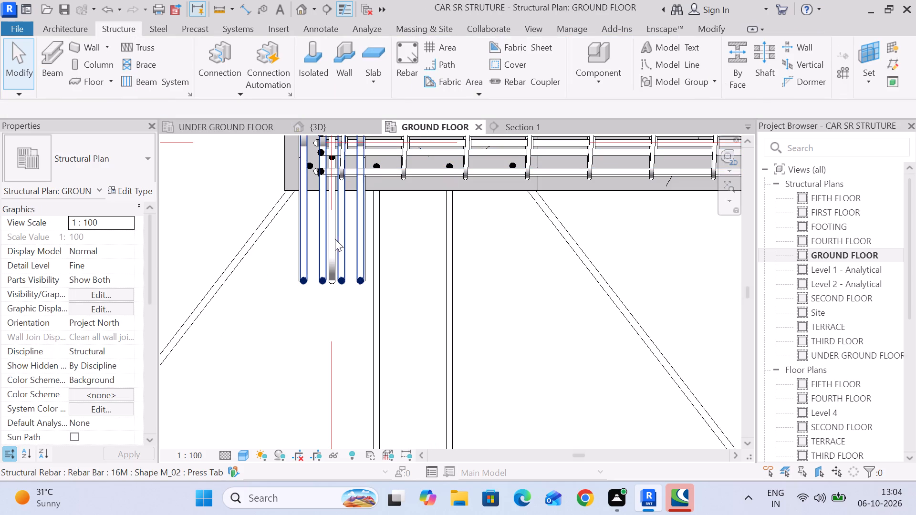
# Select the 16M upper bars of the GROUND FLOOR beam along grid a and trace them from grid x to the grid 6 beam.
pyautogui.click(335, 239)
pyautogui.scroll(-5, 353, 231)
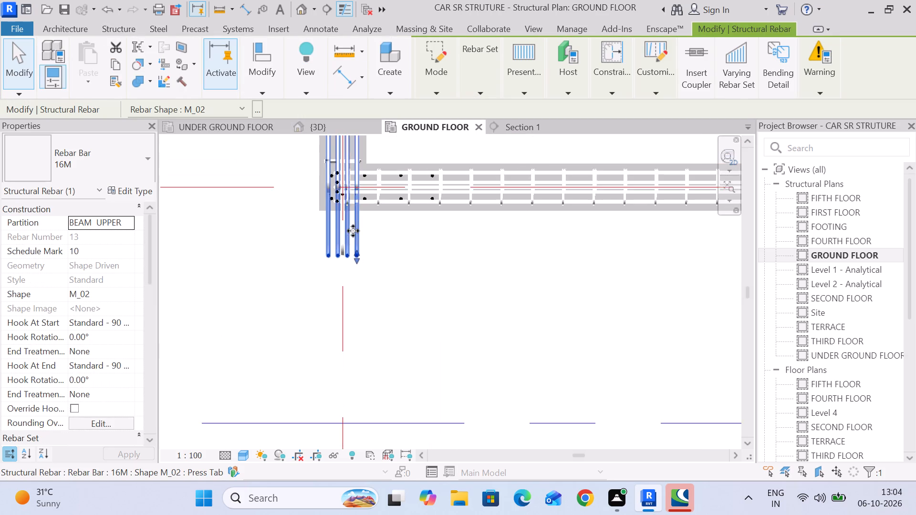
pyautogui.scroll(-18, 355, 229)
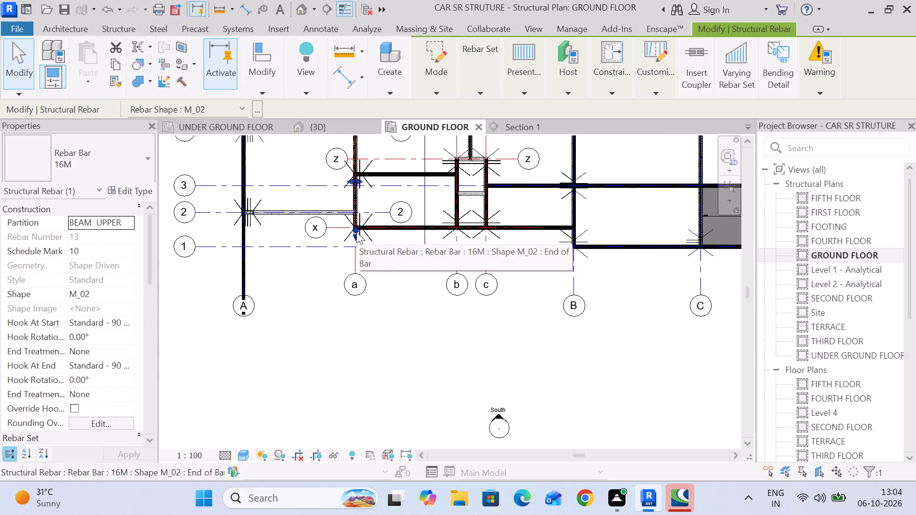
pyautogui.scroll(-5, 358, 232)
pyautogui.scroll(12, 361, 185)
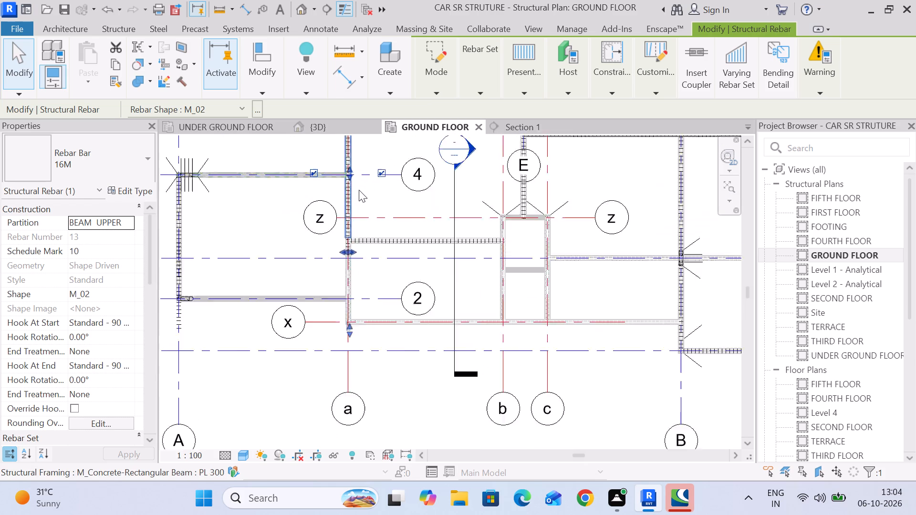
pyautogui.scroll(1, 359, 190)
pyautogui.scroll(-2, 360, 174)
pyautogui.moveTo(361, 176); pyautogui.dragTo(352, 278, button='middle')
pyautogui.scroll(1, 361, 193)
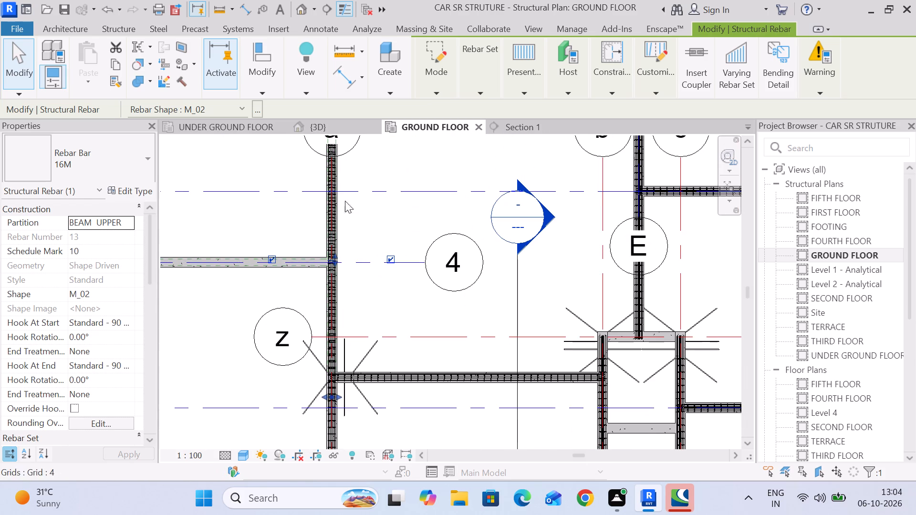
pyautogui.moveTo(347, 184); pyautogui.dragTo(347, 258, button='middle')
pyautogui.moveTo(369, 210); pyautogui.dragTo(360, 298, button='middle')
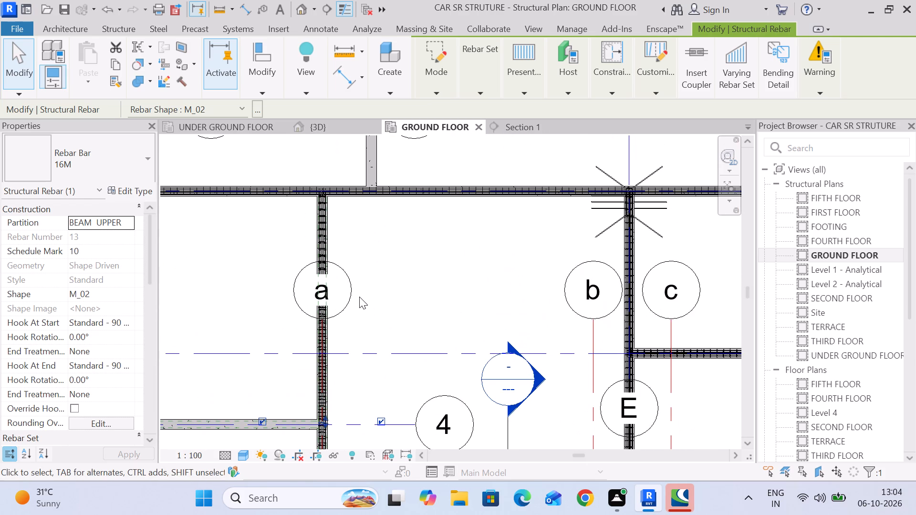
pyautogui.scroll(5, 343, 235)
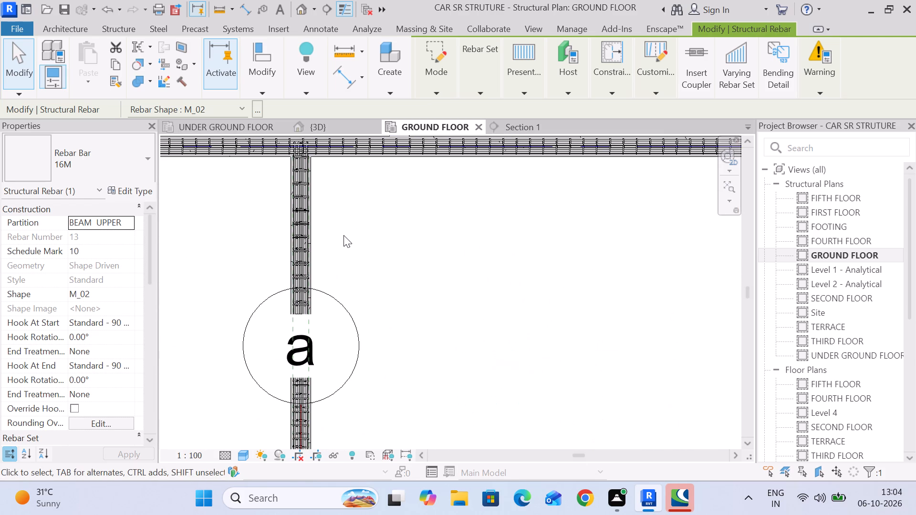
# Trace the selected grid a bars back to the grid x corner, examine the stirrups and bars there, and clear the selection.
pyautogui.scroll(-5, 344, 237)
pyautogui.moveTo(370, 285); pyautogui.dragTo(474, 154, button='middle')
pyautogui.scroll(-4, 471, 236)
pyautogui.moveTo(471, 237); pyautogui.dragTo(468, 218, button='middle')
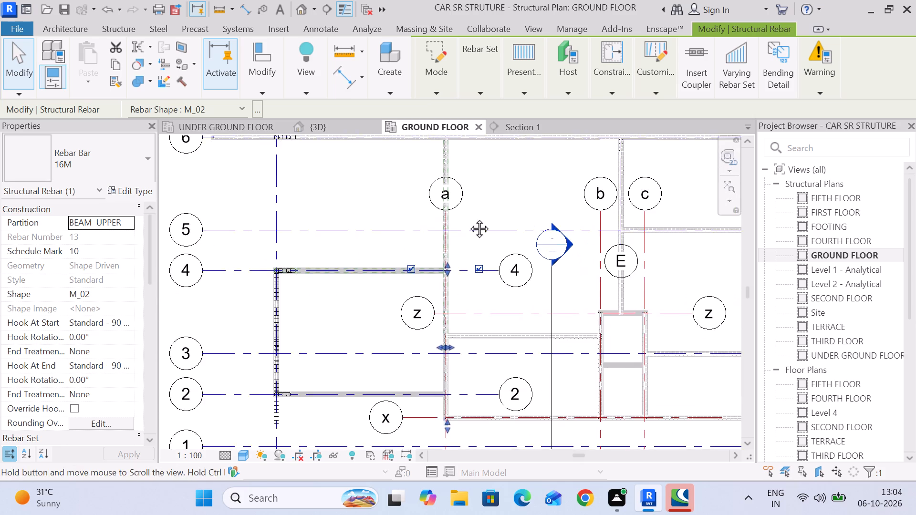
pyautogui.moveTo(468, 218); pyautogui.dragTo(437, 151, button='middle')
pyautogui.scroll(5, 420, 271)
pyautogui.moveTo(460, 292); pyautogui.dragTo(424, 186, button='middle')
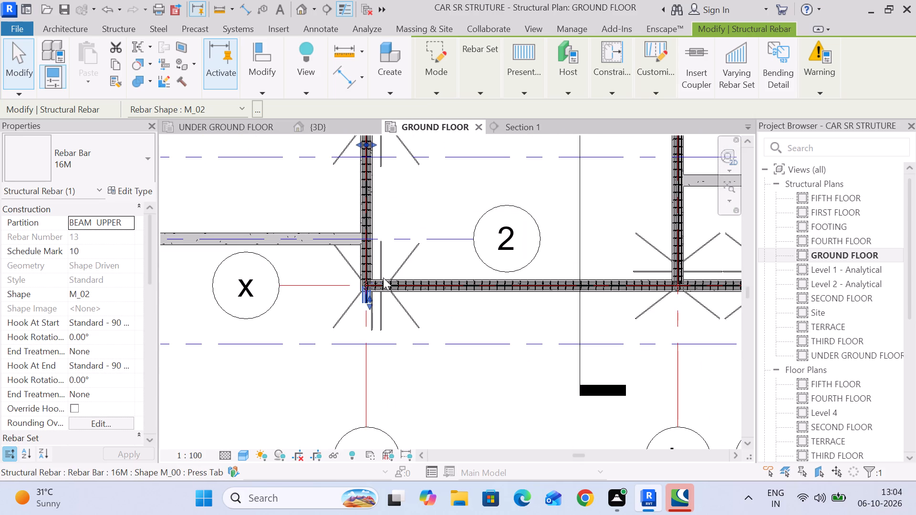
pyautogui.scroll(6, 374, 278)
pyautogui.scroll(6, 375, 228)
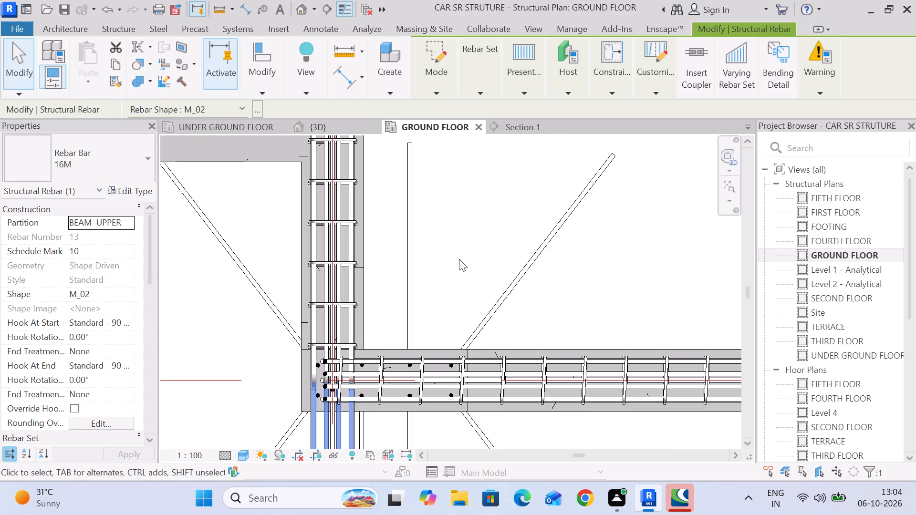
pyautogui.scroll(-4, 459, 254)
pyautogui.moveTo(456, 213); pyautogui.dragTo(463, 369, button='middle')
pyautogui.scroll(1, 463, 291)
pyautogui.click(495, 210)
# Select the grid a beam with its reinforcement near grid 2 and check the selected categories in the Filter.
pyautogui.moveTo(501, 197); pyautogui.dragTo(479, 206)
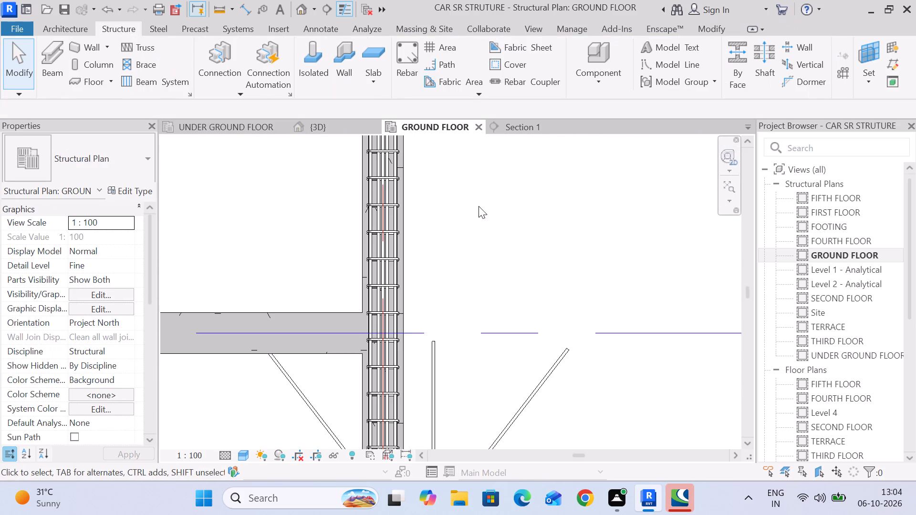
pyautogui.moveTo(479, 206); pyautogui.dragTo(273, 218)
pyautogui.click(664, 52)
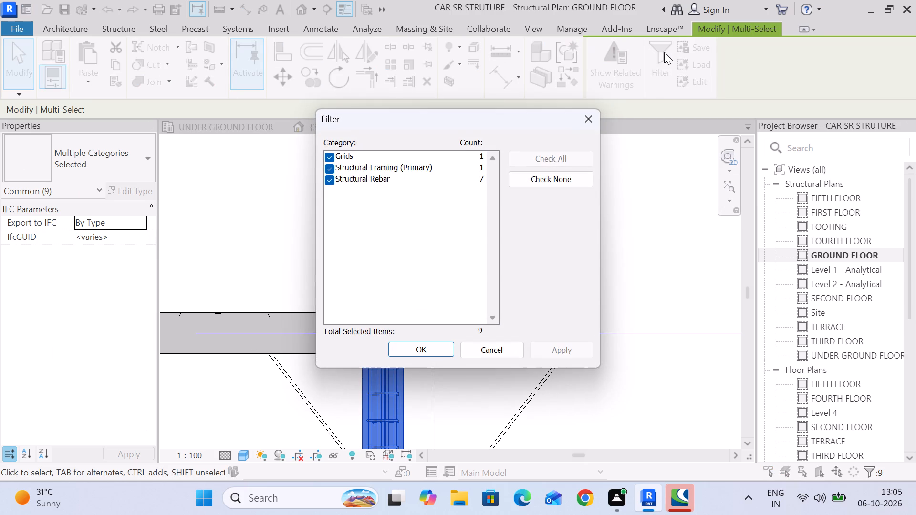
pyautogui.click(586, 118)
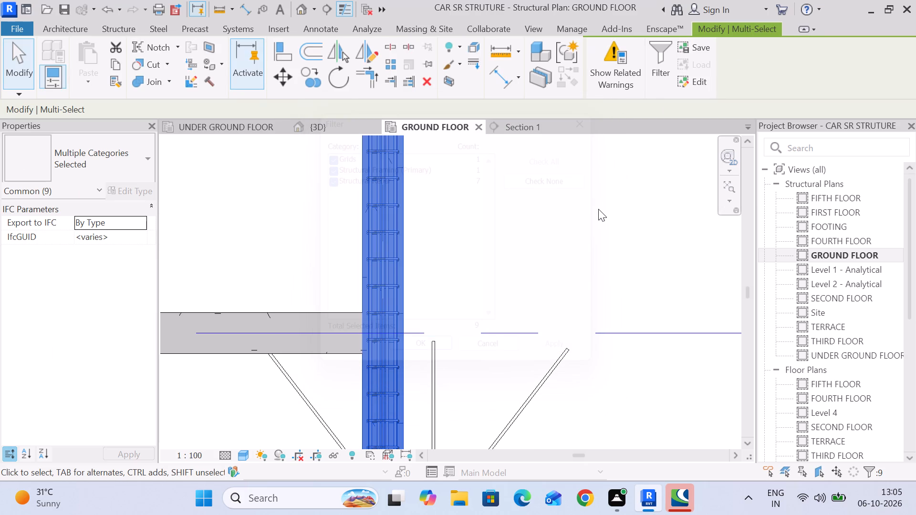
# Undo the most recent changes, back through the reinforcement placed in the GROUND FLOOR beam along grid x.
pyautogui.hotkey('ctrl', 'z')
pyautogui.hotkey('ctrl', 'z')
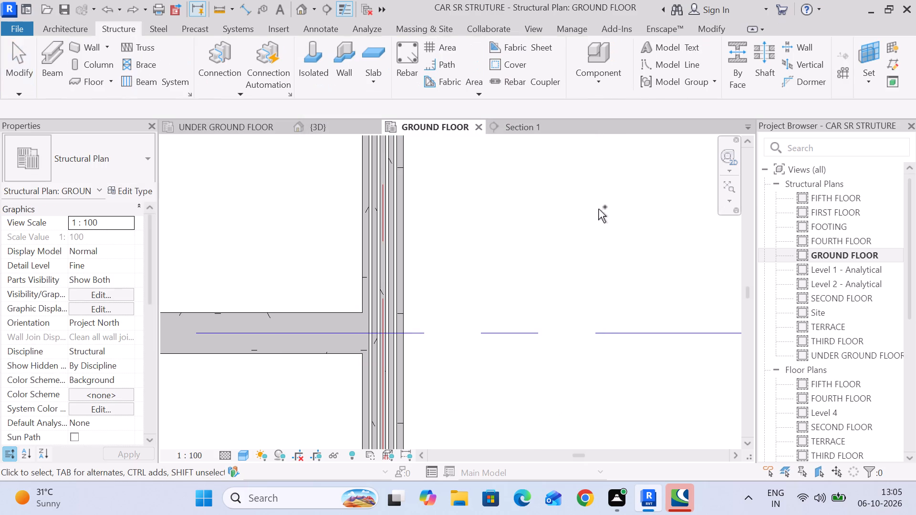
pyautogui.hotkey('ctrl', 'z')
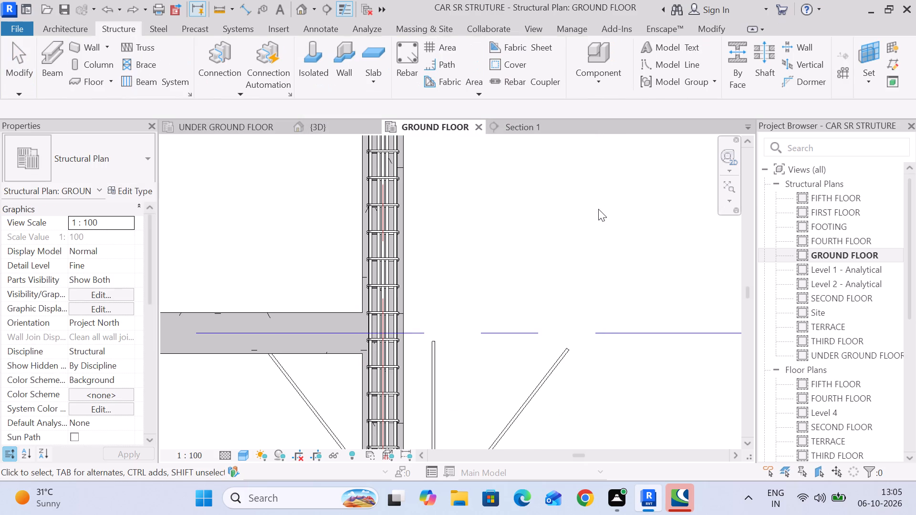
pyautogui.scroll(-6, 586, 209)
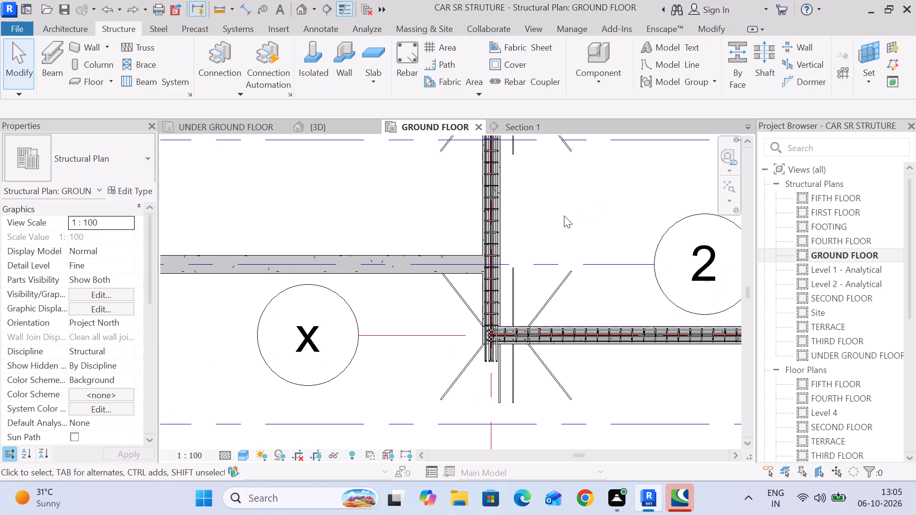
pyautogui.hotkey('ctrl', 'z')
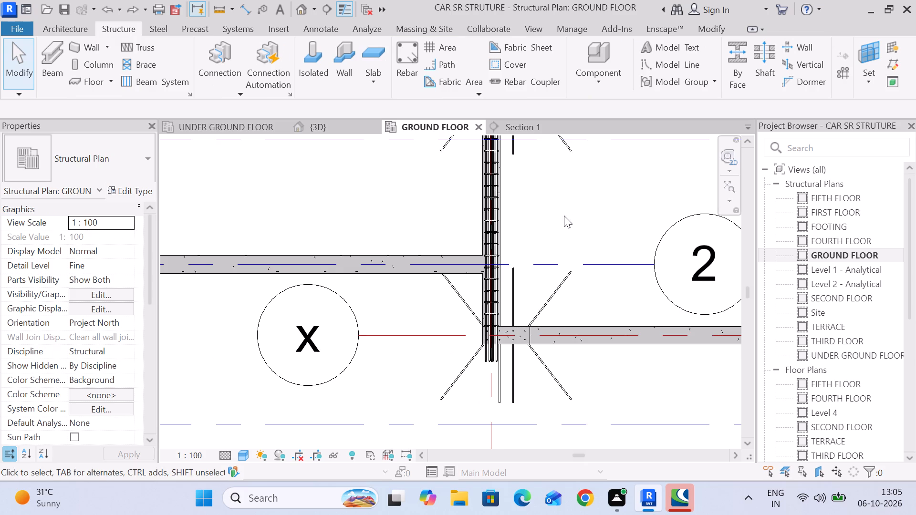
pyautogui.scroll(-6, 560, 236)
pyautogui.moveTo(542, 280); pyautogui.dragTo(400, 350, button='middle')
pyautogui.scroll(1, 490, 288)
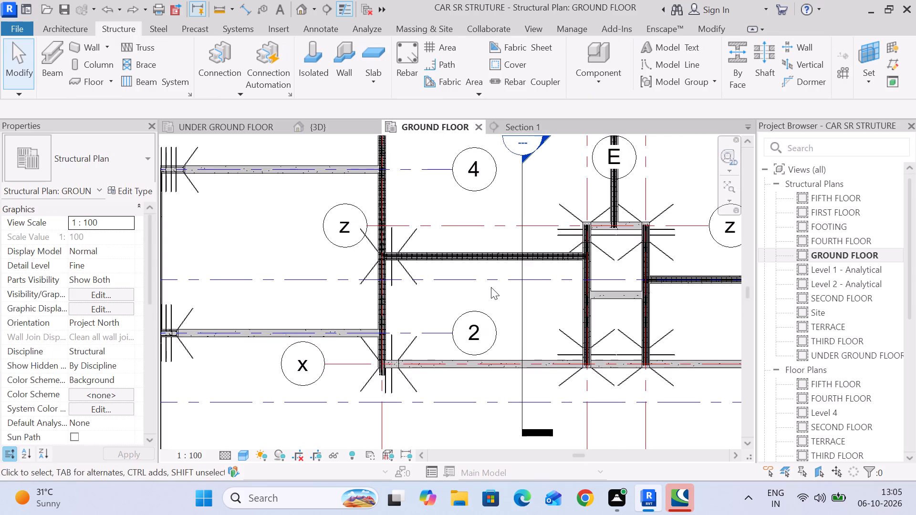
pyautogui.scroll(1, 491, 287)
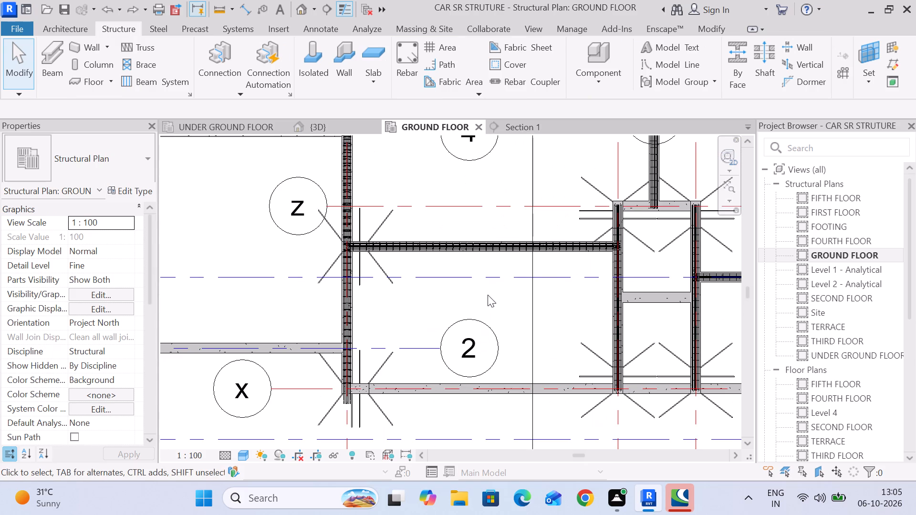
# Undo the two most recent changes in the GROUND FLOOR plan.
pyautogui.hotkey('ctrl', 'z')
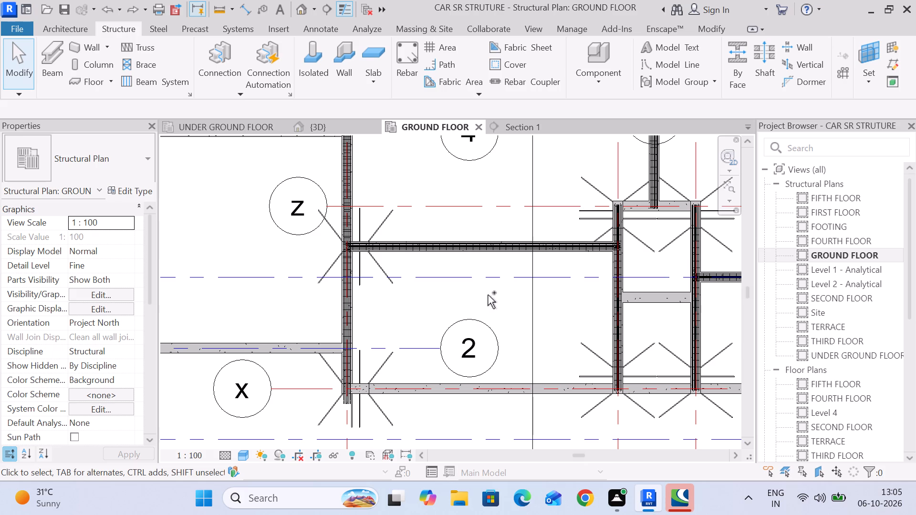
pyautogui.hotkey('ctrl', 'z')
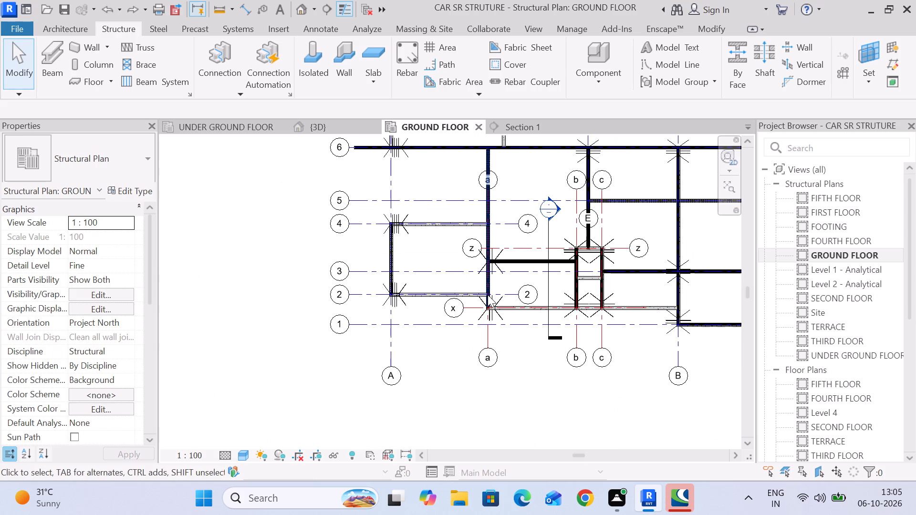
# Examine the GROUND FLOOR rebar at the grid a and grid x corner and in the beams around grids 2, z and 4.
pyautogui.scroll(18, 490, 308)
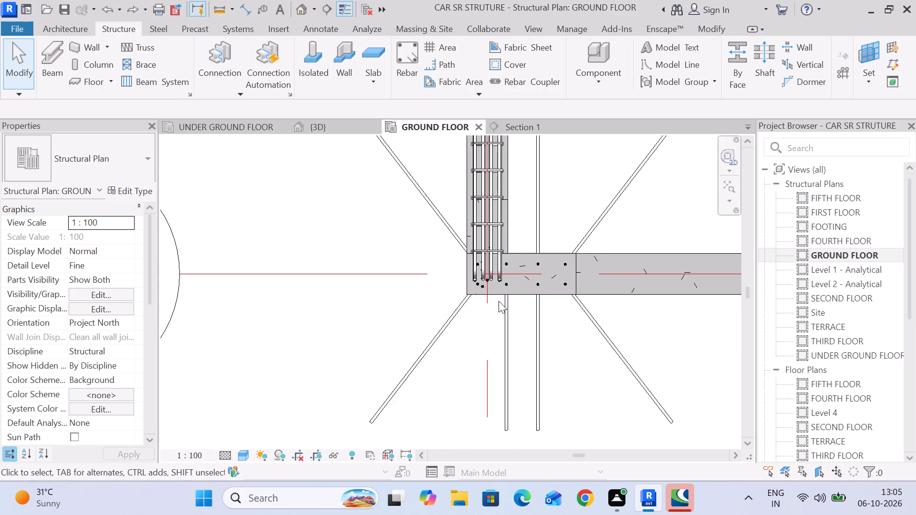
pyautogui.scroll(3, 499, 301)
pyautogui.moveTo(533, 330); pyautogui.dragTo(386, 319, button='middle')
pyautogui.scroll(-5, 379, 258)
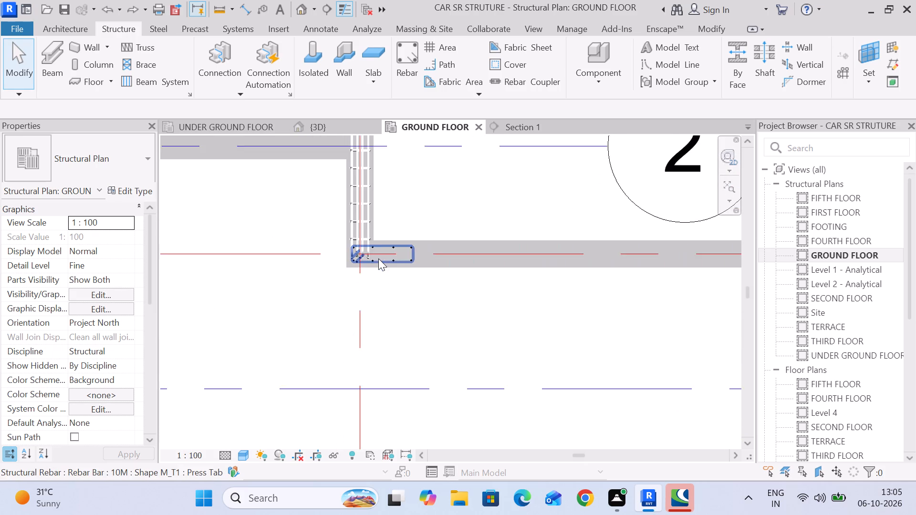
pyautogui.scroll(-7, 378, 258)
pyautogui.moveTo(425, 203); pyautogui.dragTo(424, 285, button='middle')
pyautogui.scroll(-5, 454, 214)
pyautogui.moveTo(454, 221); pyautogui.dragTo(461, 252, button='middle')
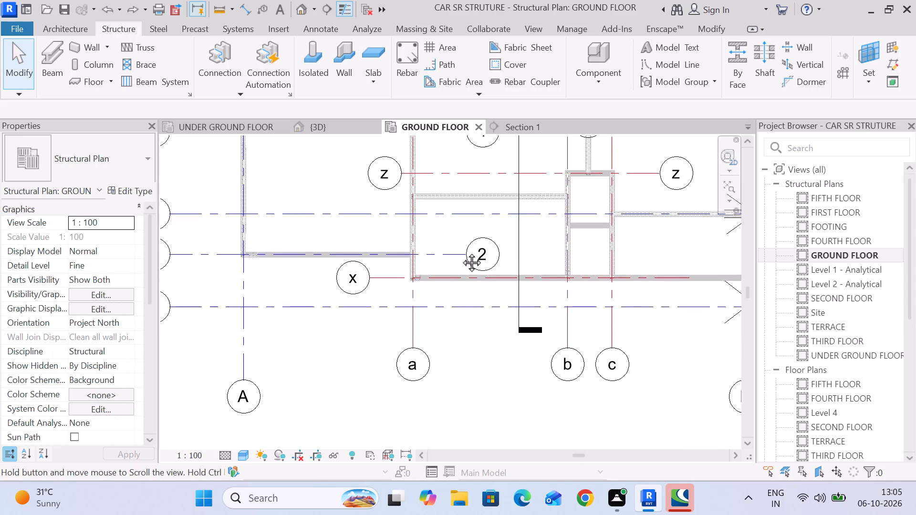
pyautogui.moveTo(461, 252); pyautogui.dragTo(461, 314, button='middle')
pyautogui.scroll(5, 334, 213)
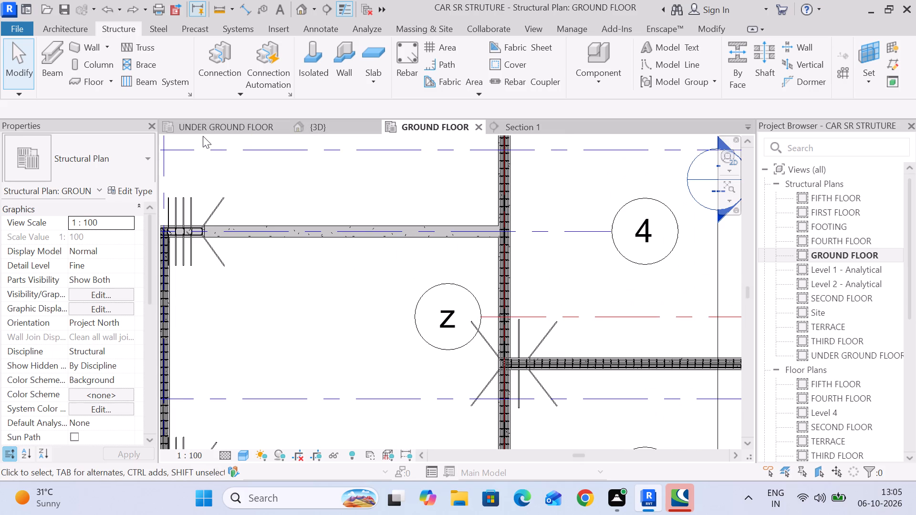
# Check the UNDER GROUND FLOOR plan for reinforcement in the beams on grids 2 and 4 between grids A and a.
pyautogui.moveTo(203, 132); pyautogui.dragTo(207, 128)
pyautogui.scroll(3, 349, 232)
pyautogui.scroll(-8, 349, 232)
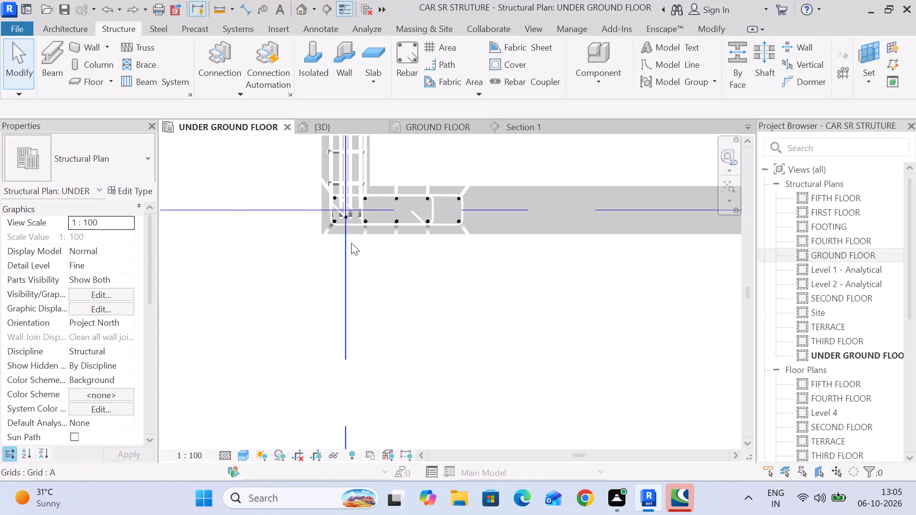
pyautogui.scroll(-12, 351, 243)
pyautogui.moveTo(348, 278); pyautogui.dragTo(360, 326, button='middle')
pyautogui.moveTo(330, 202); pyautogui.dragTo(351, 290, button='middle')
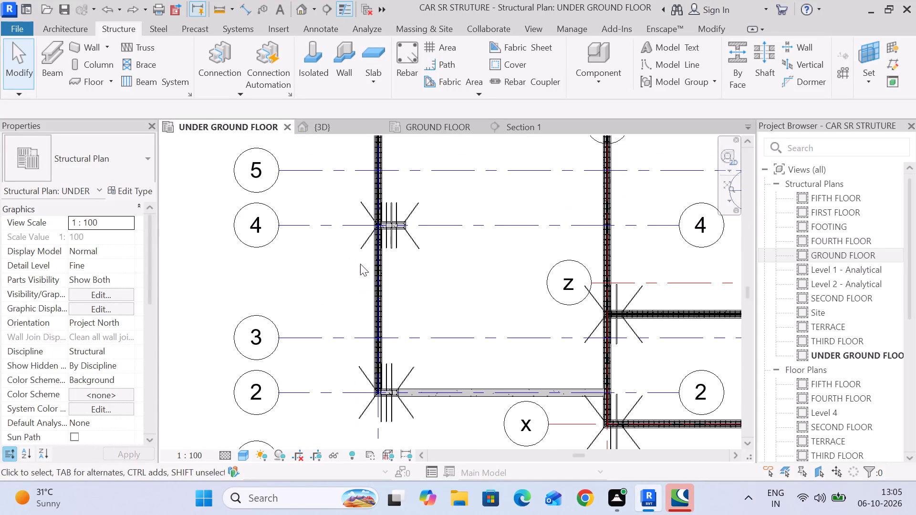
pyautogui.scroll(-3, 511, 251)
pyautogui.moveTo(509, 251); pyautogui.dragTo(408, 200, button='middle')
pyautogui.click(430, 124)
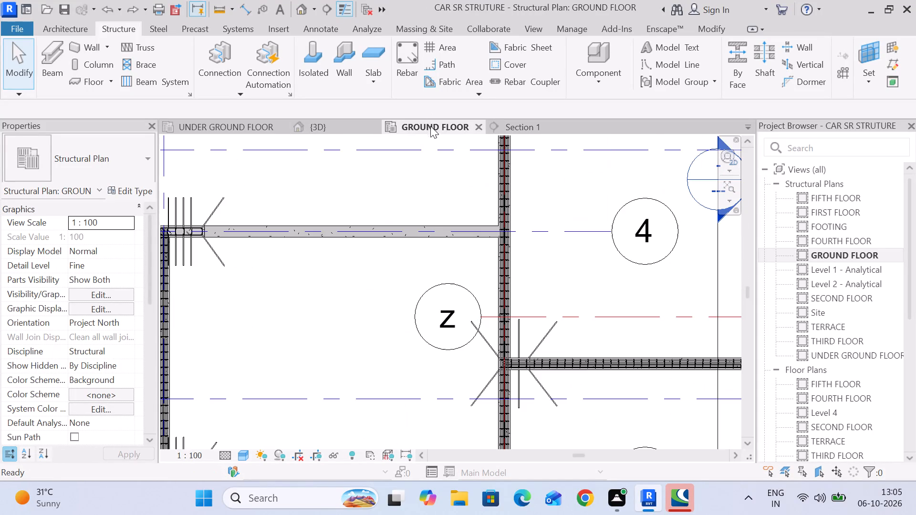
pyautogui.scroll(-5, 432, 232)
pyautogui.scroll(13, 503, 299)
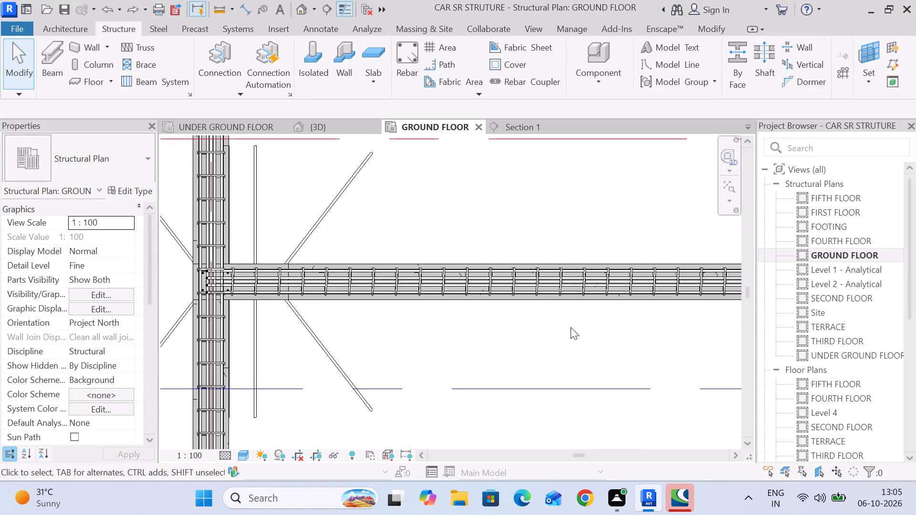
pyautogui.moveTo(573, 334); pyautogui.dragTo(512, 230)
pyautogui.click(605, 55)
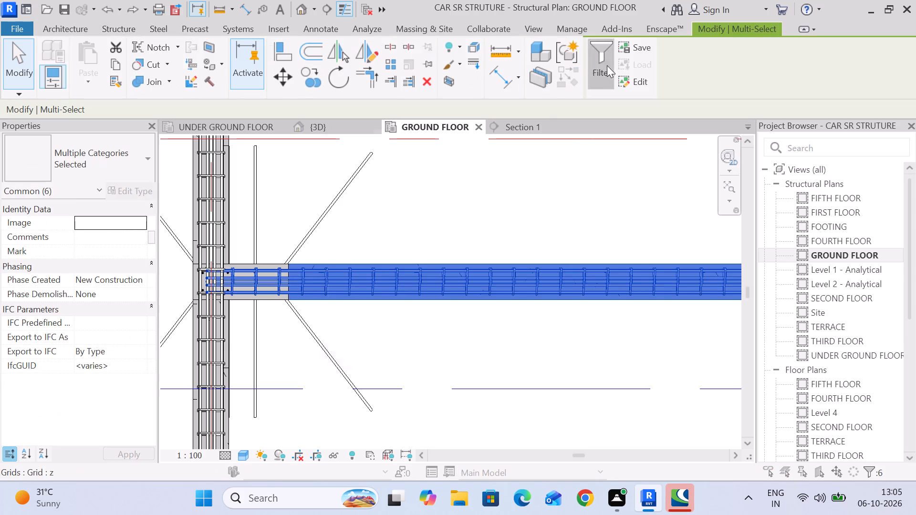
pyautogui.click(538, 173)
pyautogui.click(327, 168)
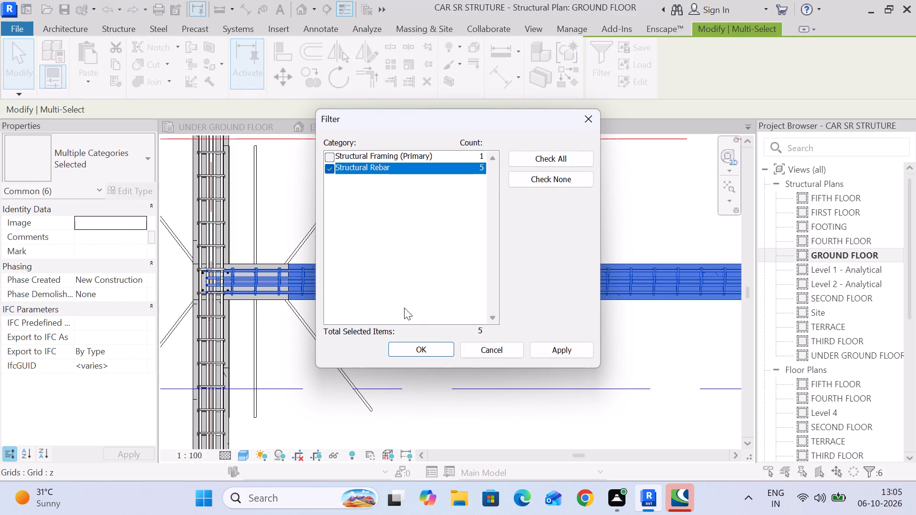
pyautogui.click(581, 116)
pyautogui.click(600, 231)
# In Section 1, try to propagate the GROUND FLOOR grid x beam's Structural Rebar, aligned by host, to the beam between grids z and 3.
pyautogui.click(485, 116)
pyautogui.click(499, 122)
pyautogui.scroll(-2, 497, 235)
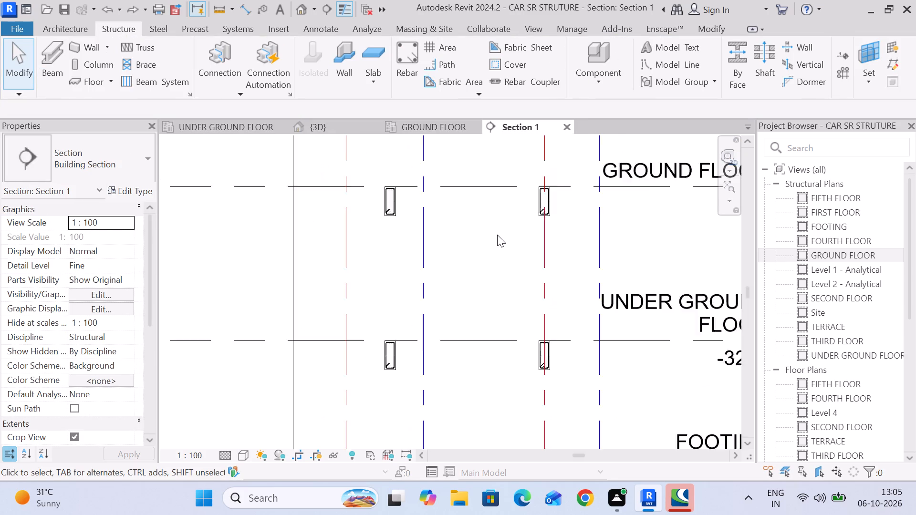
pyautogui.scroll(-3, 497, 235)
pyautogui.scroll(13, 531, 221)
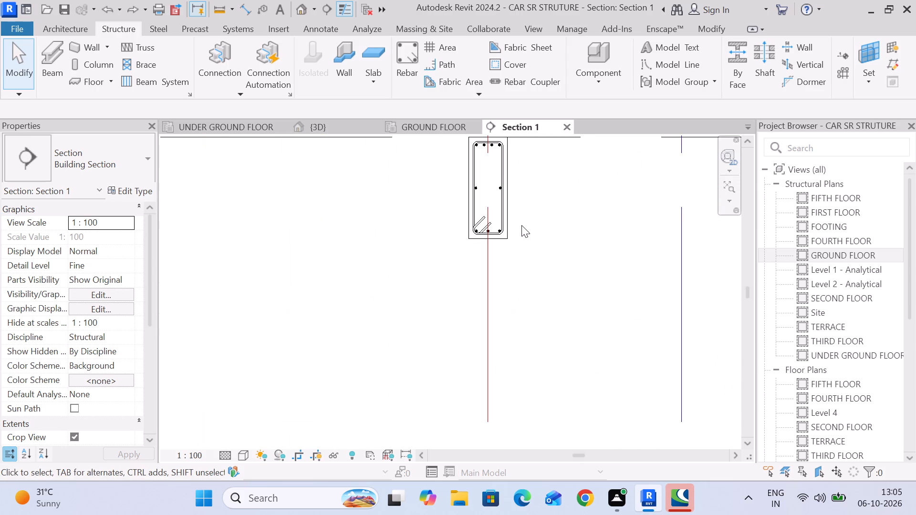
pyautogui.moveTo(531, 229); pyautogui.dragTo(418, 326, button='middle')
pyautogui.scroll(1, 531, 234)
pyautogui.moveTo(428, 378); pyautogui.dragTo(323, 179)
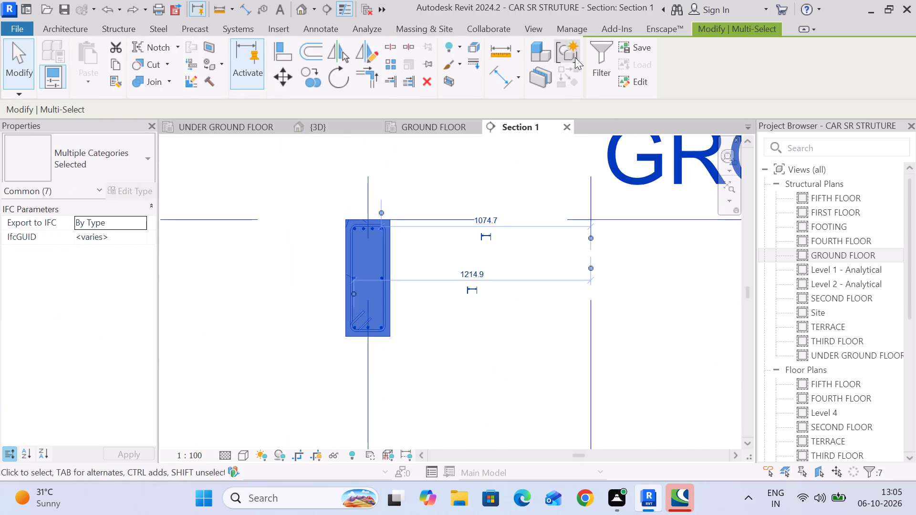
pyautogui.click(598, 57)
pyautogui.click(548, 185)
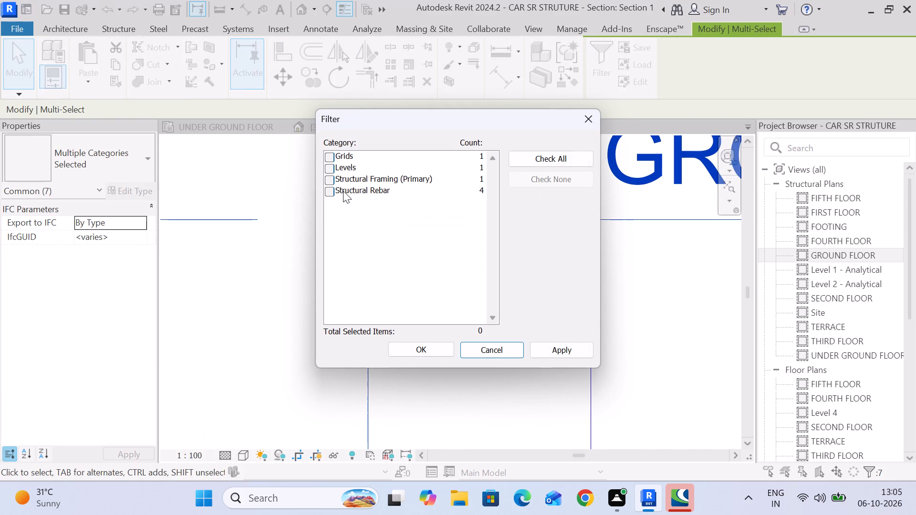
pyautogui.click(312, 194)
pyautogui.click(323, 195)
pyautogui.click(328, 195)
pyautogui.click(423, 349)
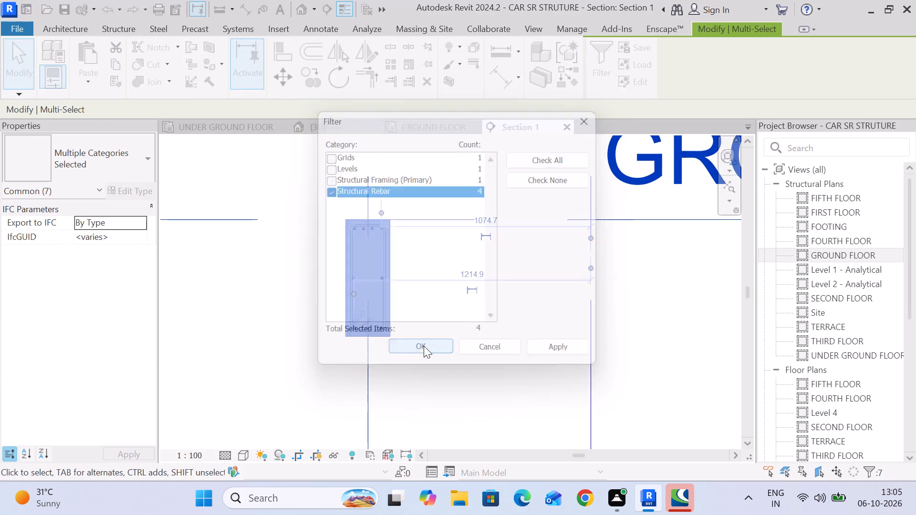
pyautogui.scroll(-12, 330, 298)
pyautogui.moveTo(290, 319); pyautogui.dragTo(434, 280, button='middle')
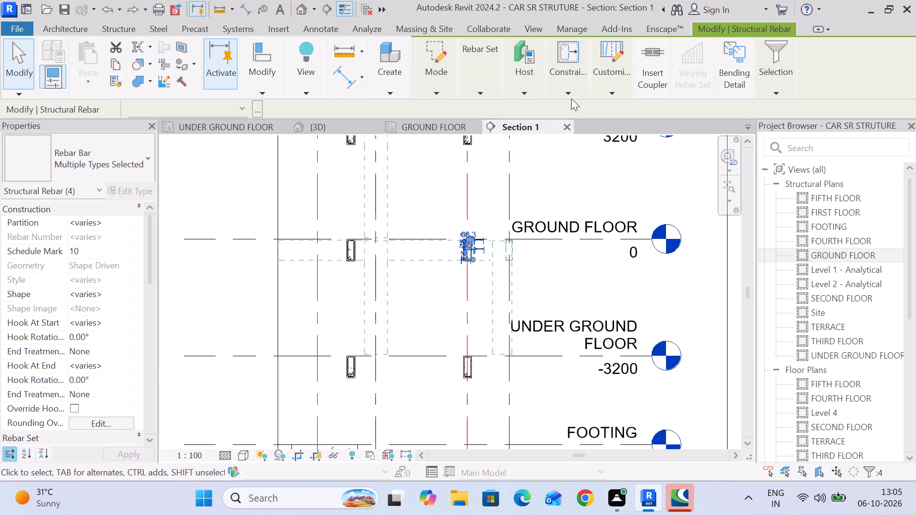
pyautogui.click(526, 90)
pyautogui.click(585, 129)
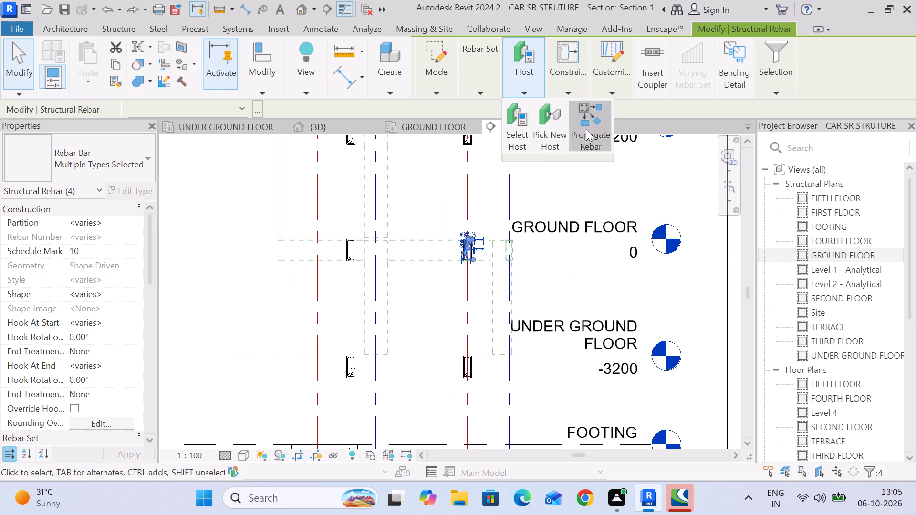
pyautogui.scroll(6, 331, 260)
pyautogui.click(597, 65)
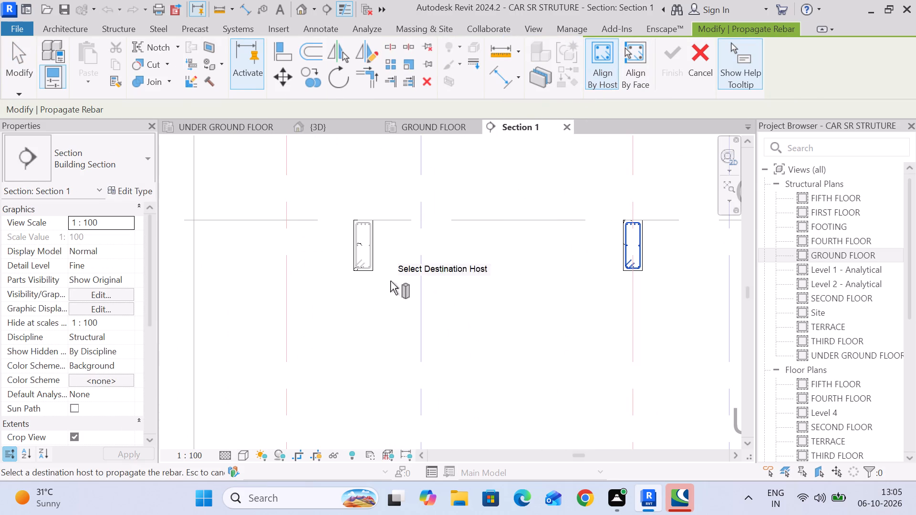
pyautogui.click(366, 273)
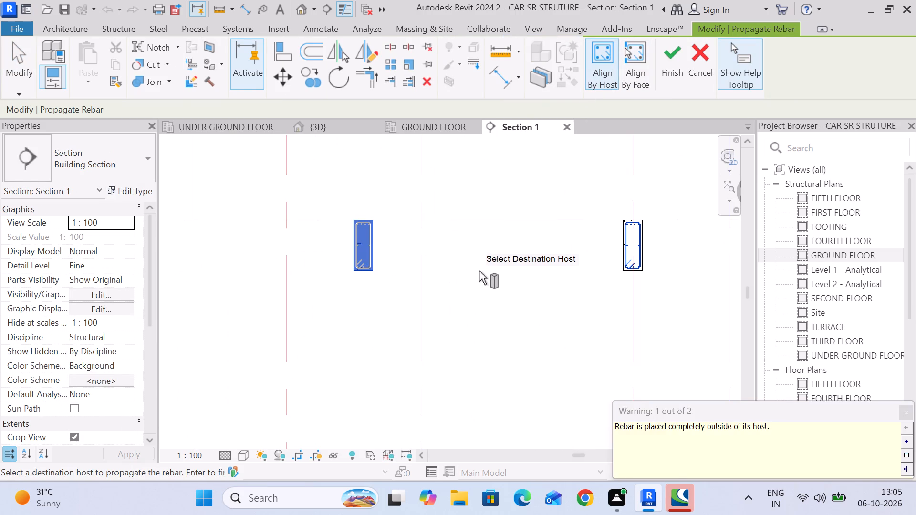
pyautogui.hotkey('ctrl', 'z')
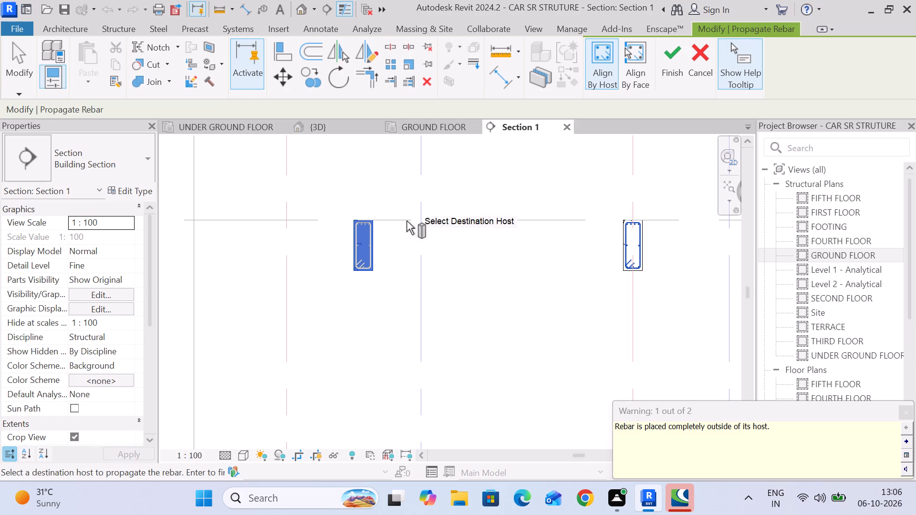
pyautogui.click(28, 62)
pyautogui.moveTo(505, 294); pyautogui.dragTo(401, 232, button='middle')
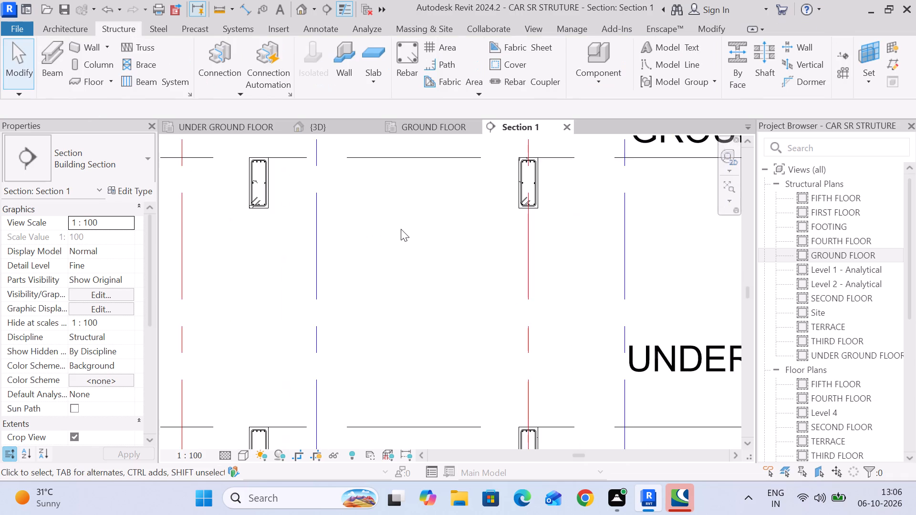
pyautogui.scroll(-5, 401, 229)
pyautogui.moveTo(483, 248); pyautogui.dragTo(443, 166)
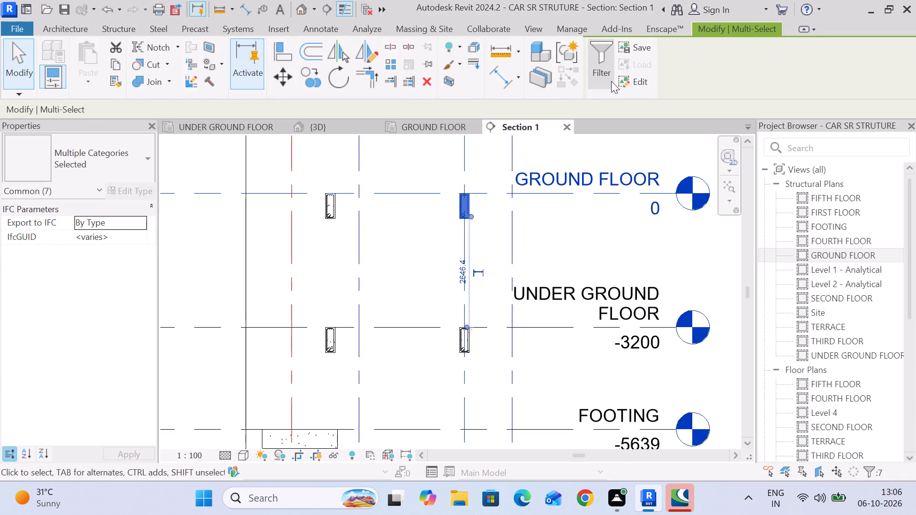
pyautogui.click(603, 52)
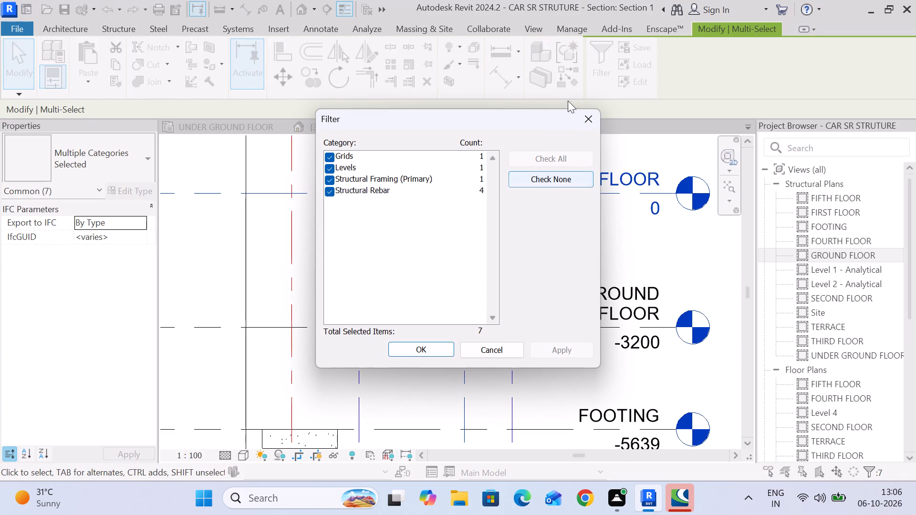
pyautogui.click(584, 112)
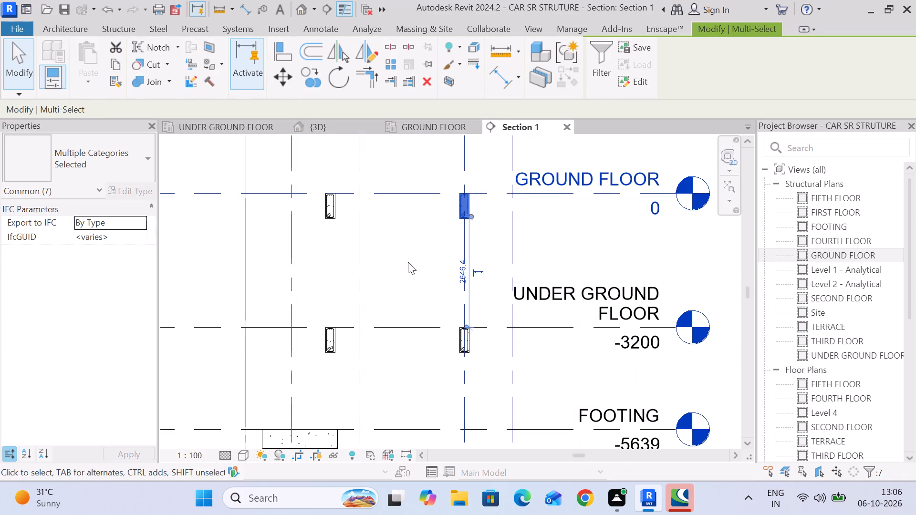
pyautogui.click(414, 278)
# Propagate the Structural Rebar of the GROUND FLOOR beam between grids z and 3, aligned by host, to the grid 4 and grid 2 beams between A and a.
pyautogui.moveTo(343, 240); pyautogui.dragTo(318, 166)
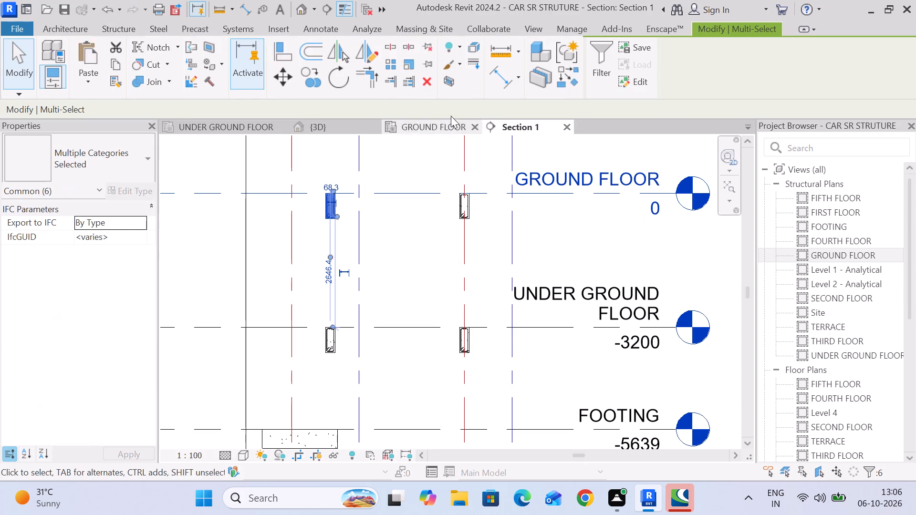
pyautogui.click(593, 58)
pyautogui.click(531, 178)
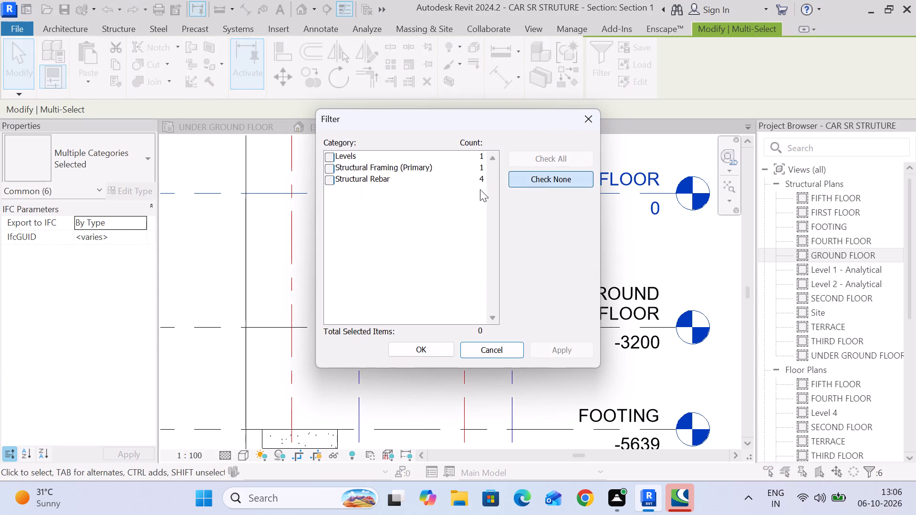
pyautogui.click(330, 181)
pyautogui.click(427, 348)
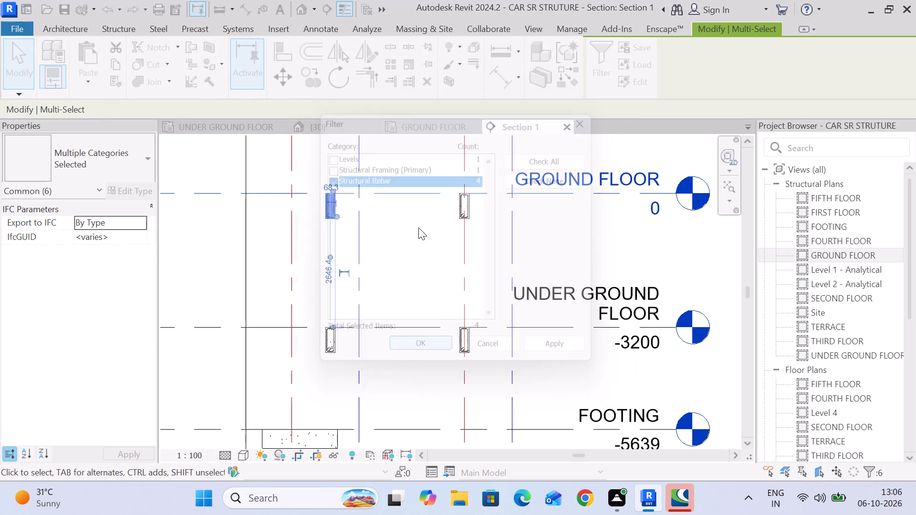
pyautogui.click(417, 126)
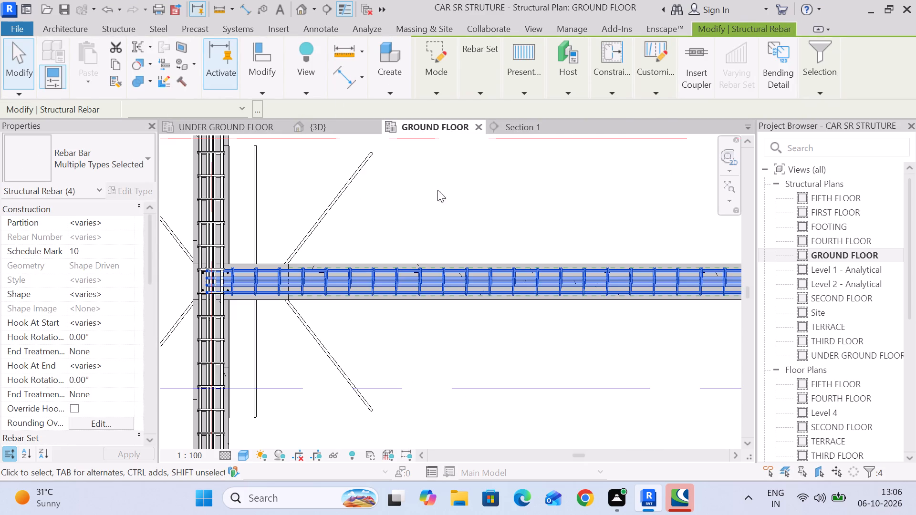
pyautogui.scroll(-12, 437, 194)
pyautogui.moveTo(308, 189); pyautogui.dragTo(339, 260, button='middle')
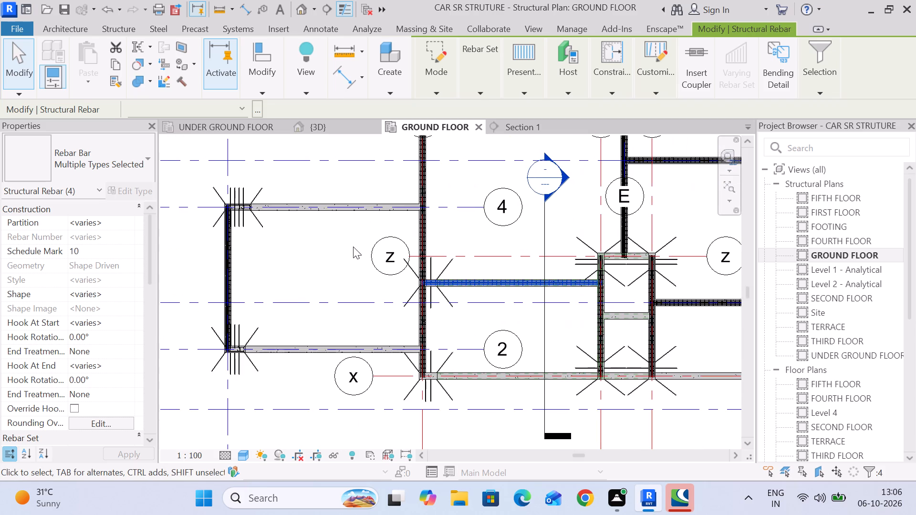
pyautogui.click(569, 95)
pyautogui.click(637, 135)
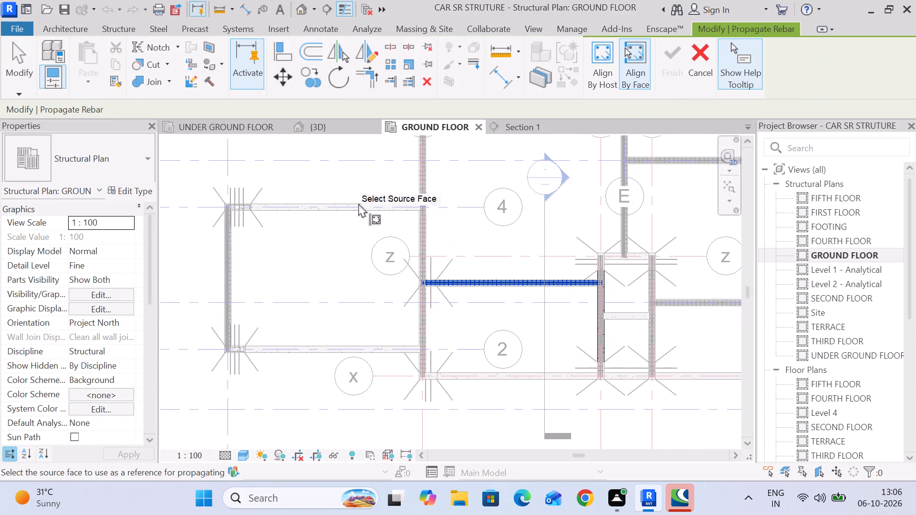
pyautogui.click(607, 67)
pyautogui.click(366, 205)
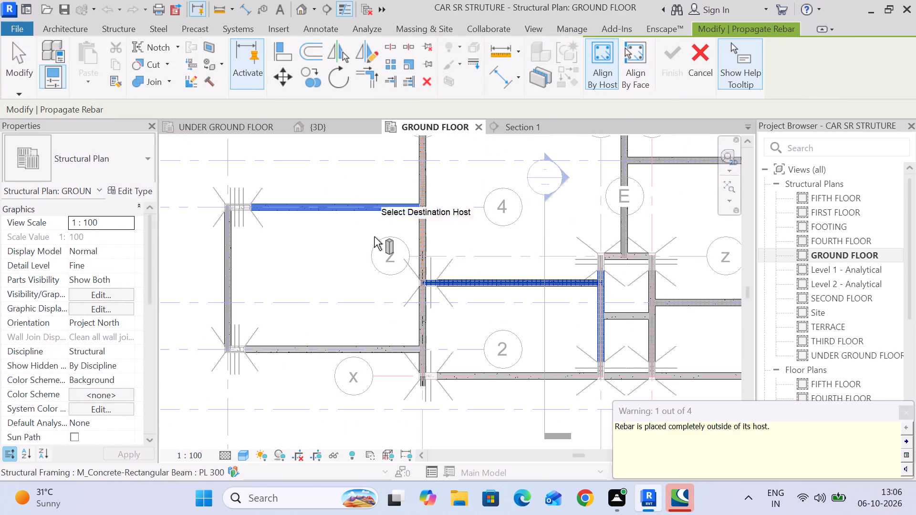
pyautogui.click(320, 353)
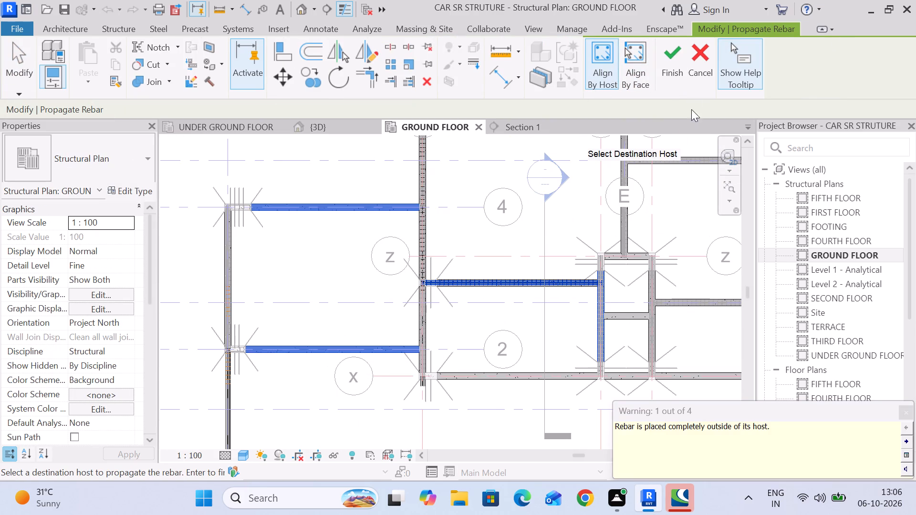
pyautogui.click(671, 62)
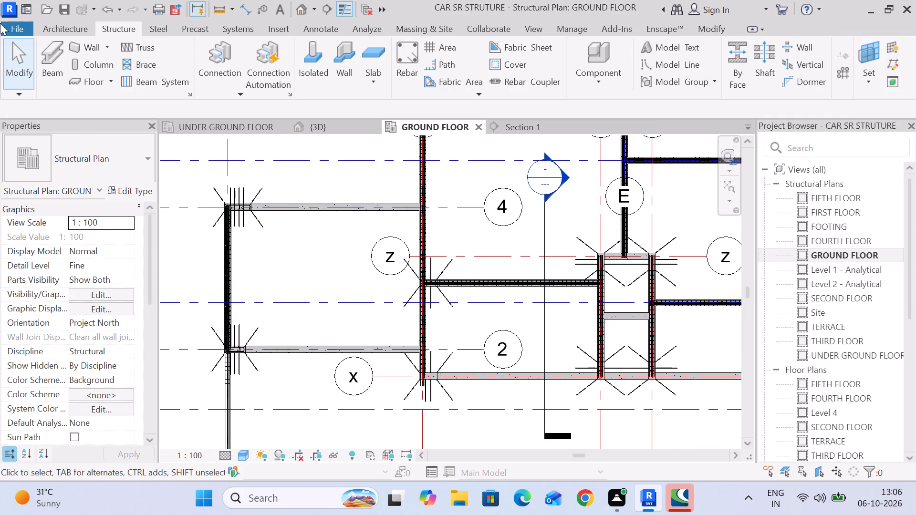
# Check the grid 4 beam between grids A and a for Structural Rebar and examine the propagated bars in the 3D view.
pyautogui.moveTo(364, 259); pyautogui.dragTo(313, 170)
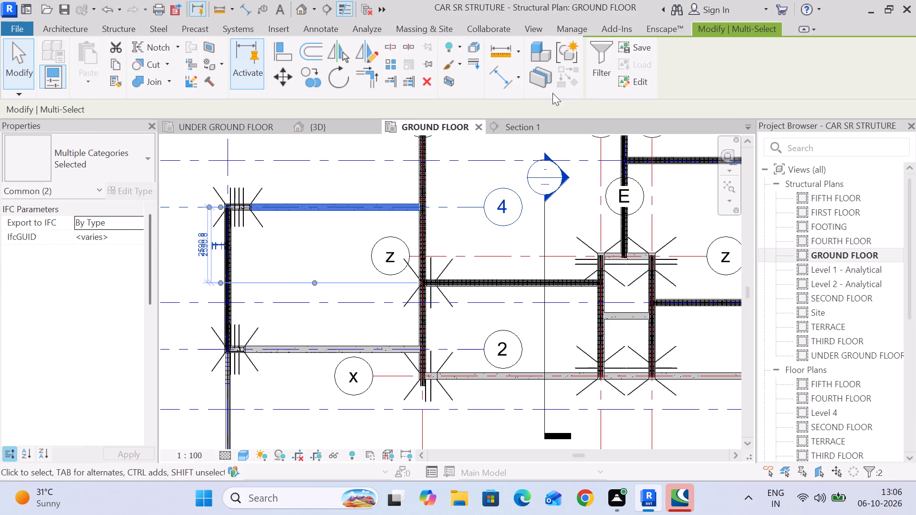
pyautogui.click(625, 59)
pyautogui.click(614, 61)
pyautogui.click(532, 175)
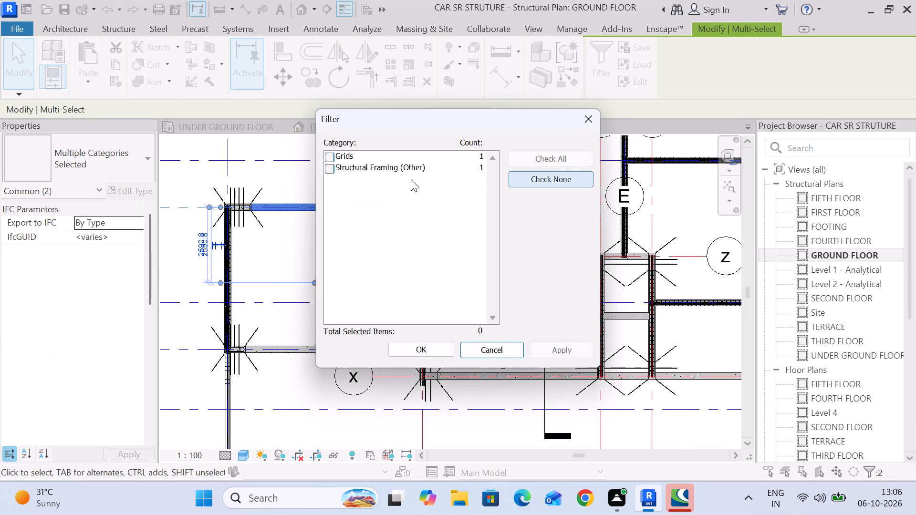
pyautogui.click(579, 113)
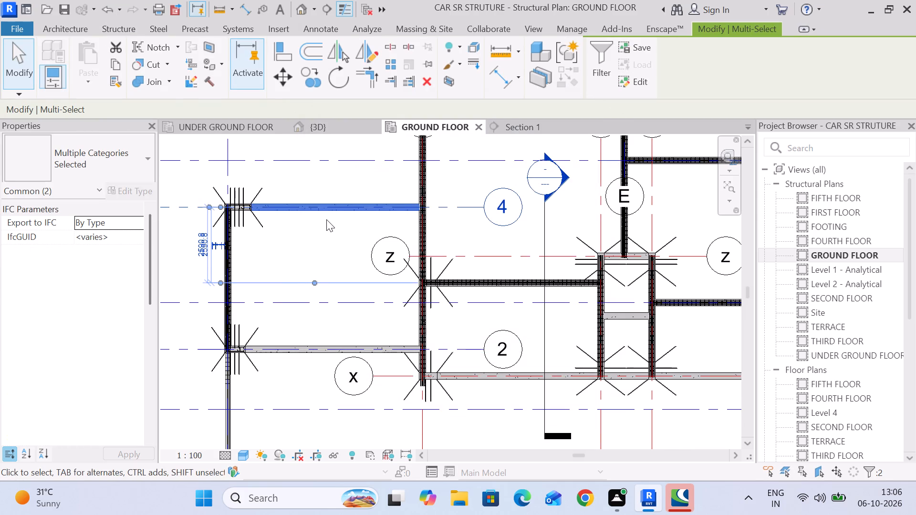
pyautogui.click(334, 239)
pyautogui.click(330, 130)
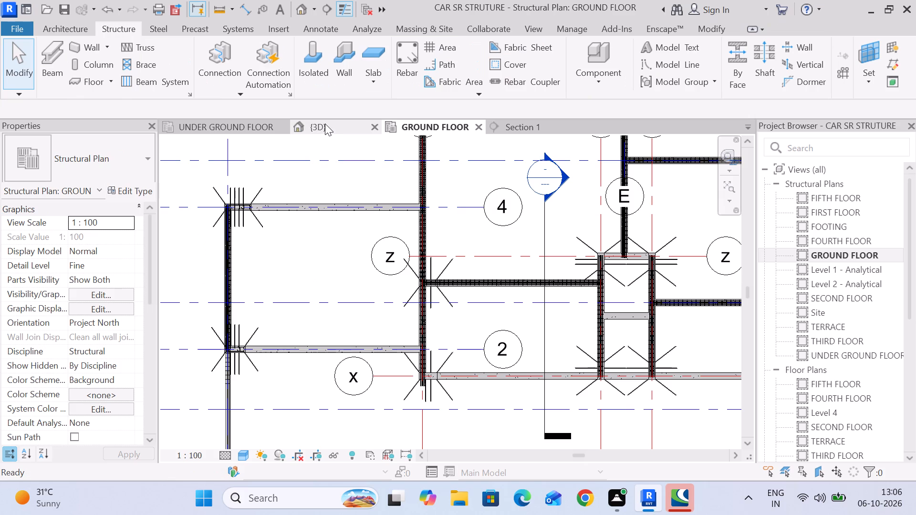
pyautogui.scroll(6, 405, 229)
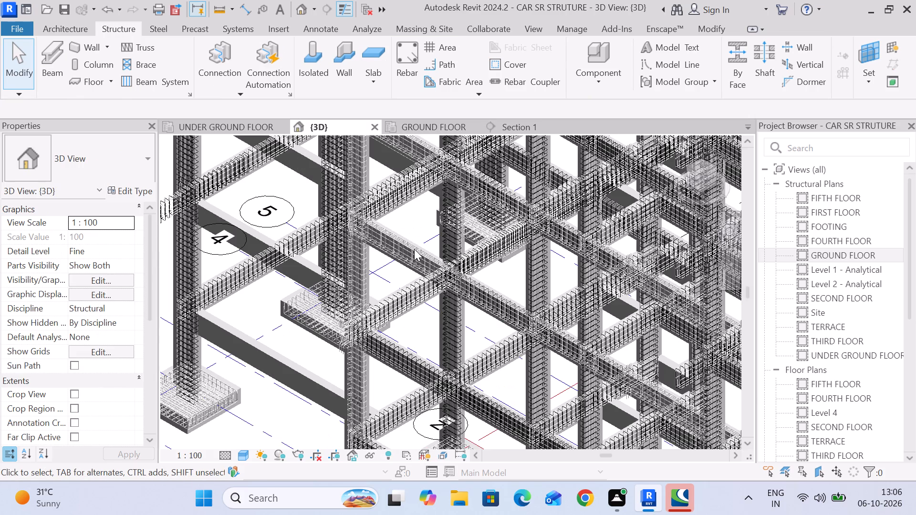
pyautogui.moveTo(250, 291); pyautogui.dragTo(356, 273, button='middle')
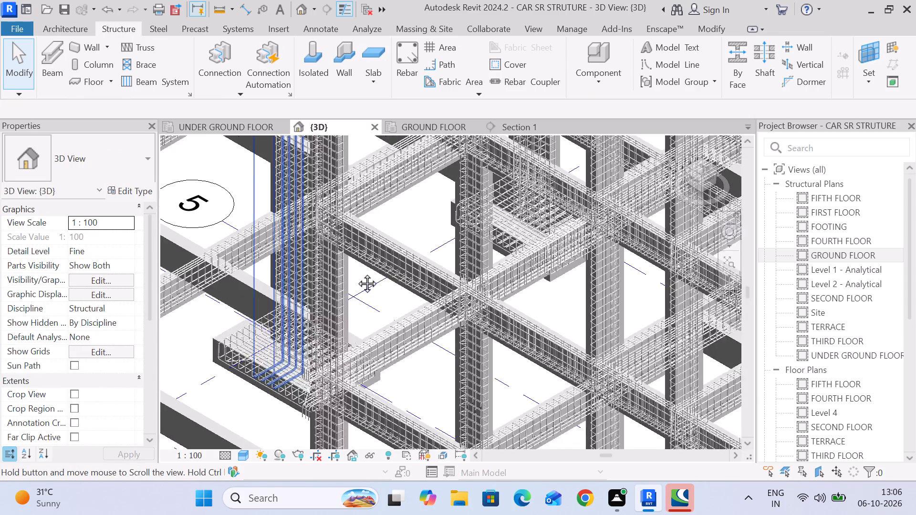
pyautogui.moveTo(356, 273); pyautogui.dragTo(487, 230, button='middle')
pyautogui.scroll(-5, 404, 348)
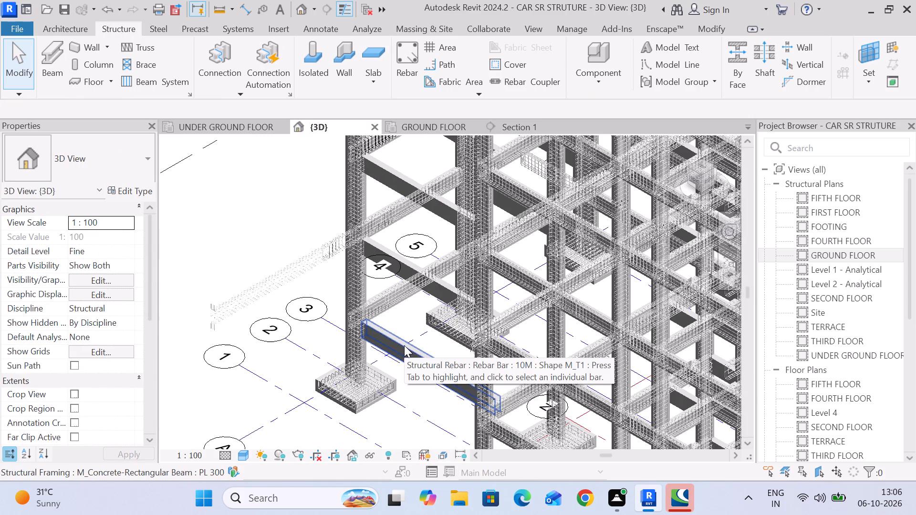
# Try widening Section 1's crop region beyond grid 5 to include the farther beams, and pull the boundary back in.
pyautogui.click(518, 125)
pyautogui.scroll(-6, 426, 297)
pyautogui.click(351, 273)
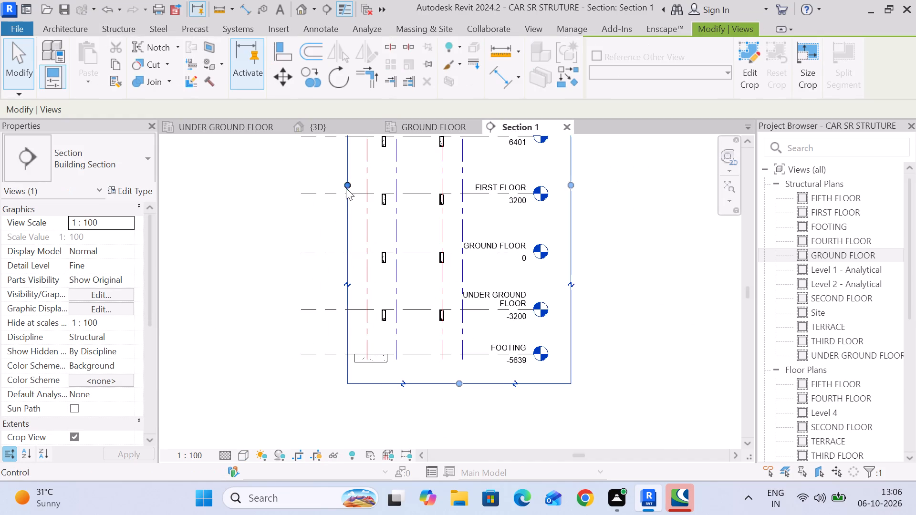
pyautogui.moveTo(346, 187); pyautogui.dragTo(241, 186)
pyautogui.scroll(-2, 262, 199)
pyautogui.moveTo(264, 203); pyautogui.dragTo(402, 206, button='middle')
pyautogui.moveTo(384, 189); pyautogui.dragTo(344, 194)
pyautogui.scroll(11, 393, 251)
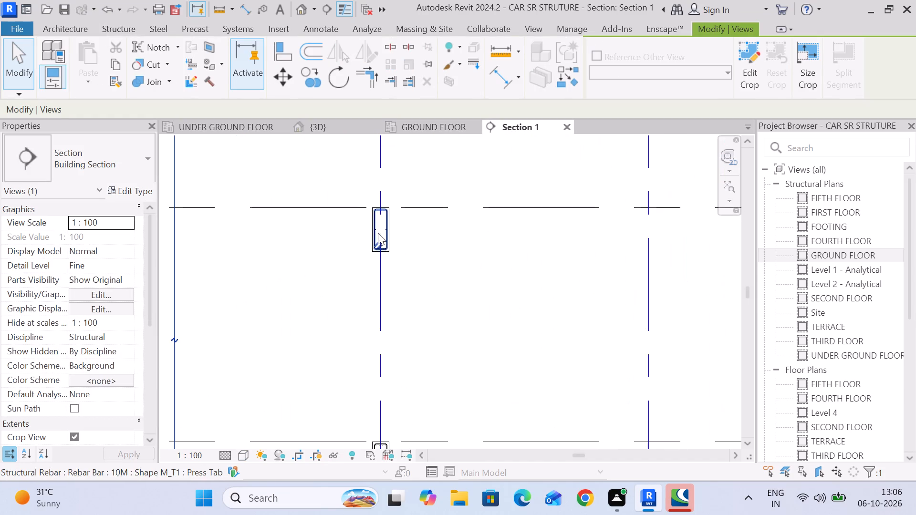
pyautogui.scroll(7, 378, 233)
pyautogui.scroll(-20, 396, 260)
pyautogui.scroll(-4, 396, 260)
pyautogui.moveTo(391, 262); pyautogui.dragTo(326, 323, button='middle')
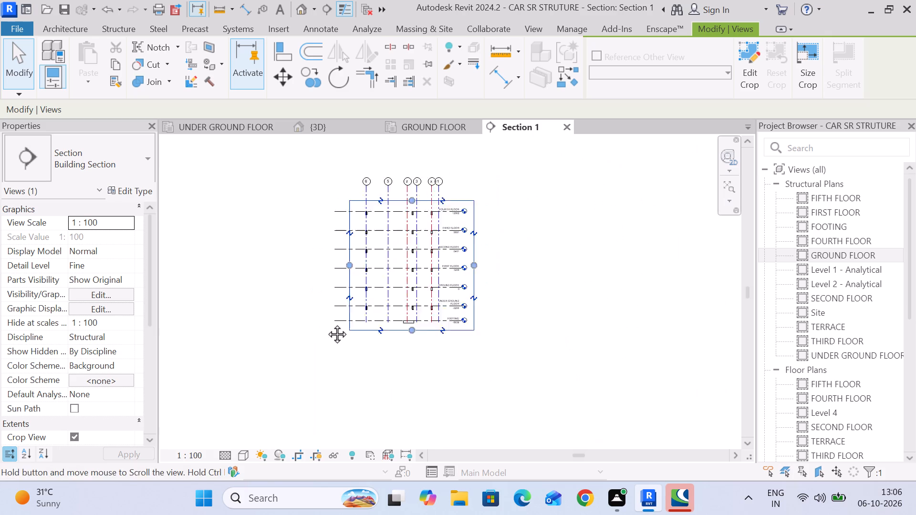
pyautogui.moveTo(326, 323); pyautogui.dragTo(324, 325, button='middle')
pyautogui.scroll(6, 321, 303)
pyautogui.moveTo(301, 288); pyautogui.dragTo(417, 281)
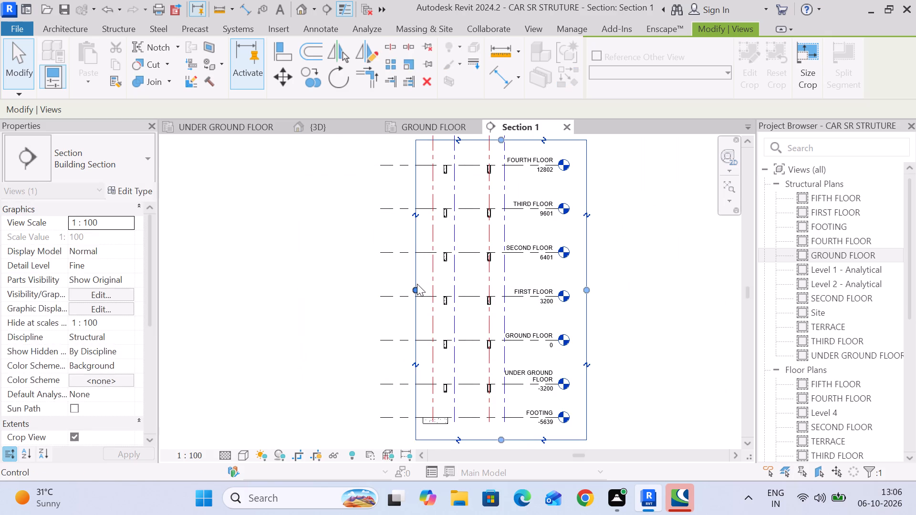
# Examine the bars extending past grid 1 in the 3D view and the beams near grid A in the UNDER GROUND FLOOR and GROUND FLOOR plans.
pyautogui.click(346, 128)
pyautogui.scroll(-5, 404, 225)
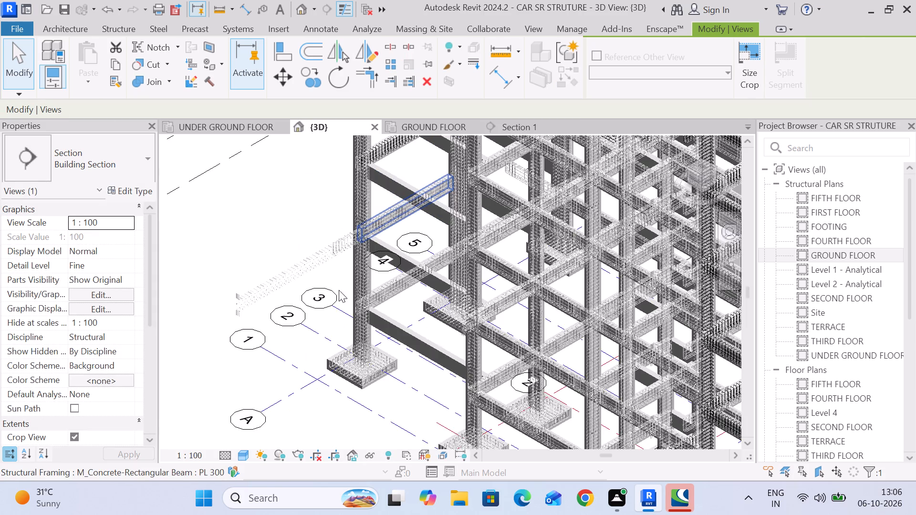
pyautogui.scroll(7, 334, 267)
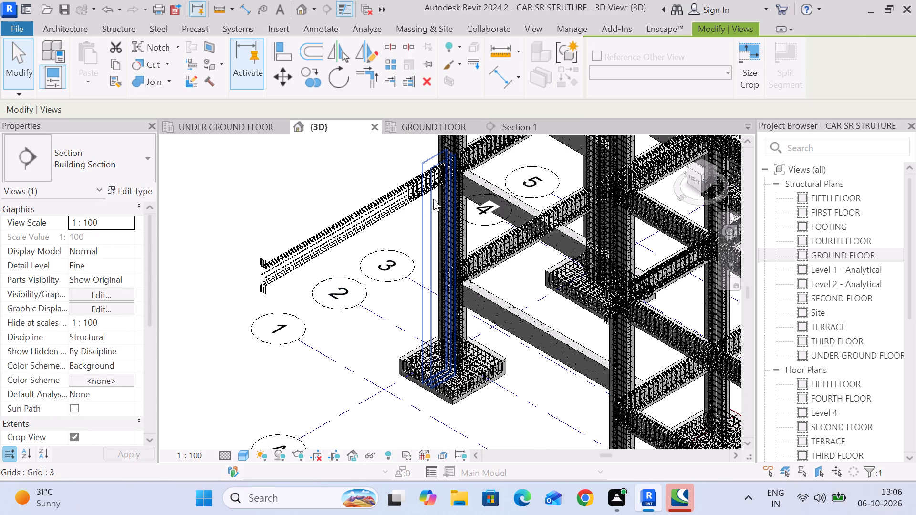
pyautogui.click(320, 244)
pyautogui.click(248, 125)
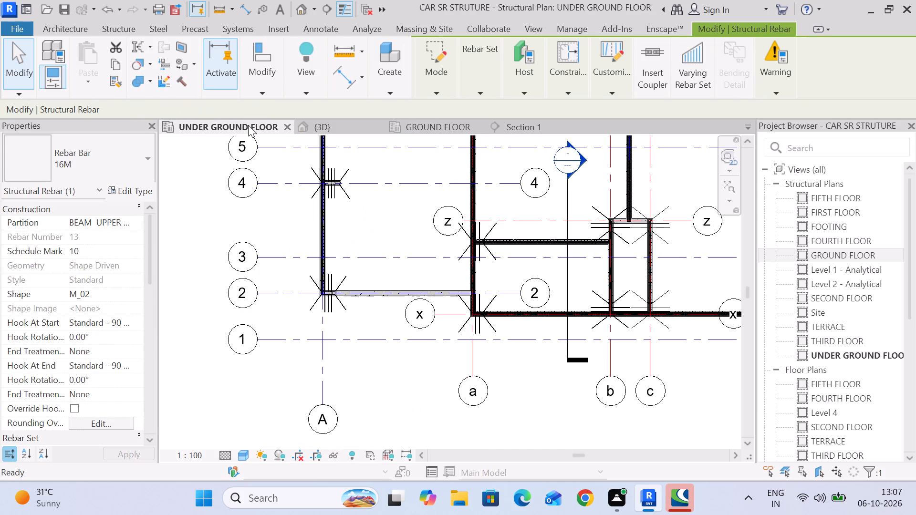
pyautogui.scroll(-3, 332, 222)
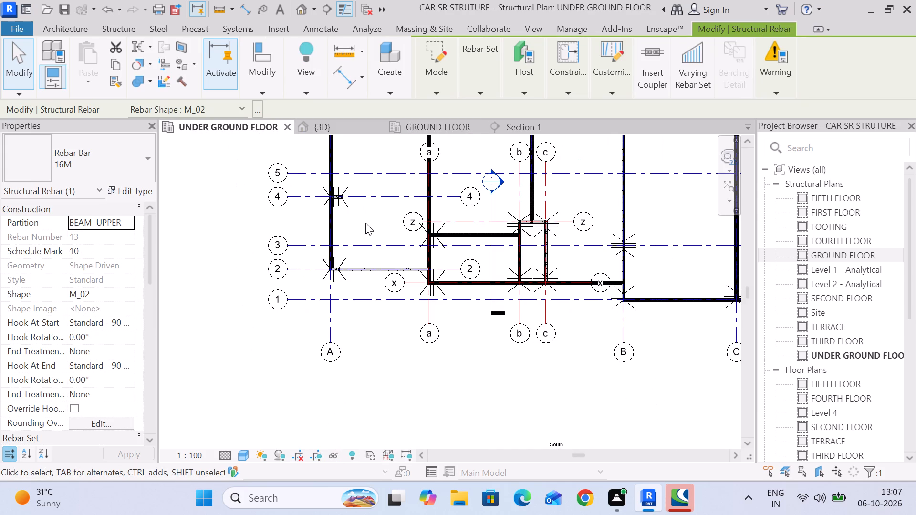
pyautogui.moveTo(366, 223); pyautogui.dragTo(349, 335, button='middle')
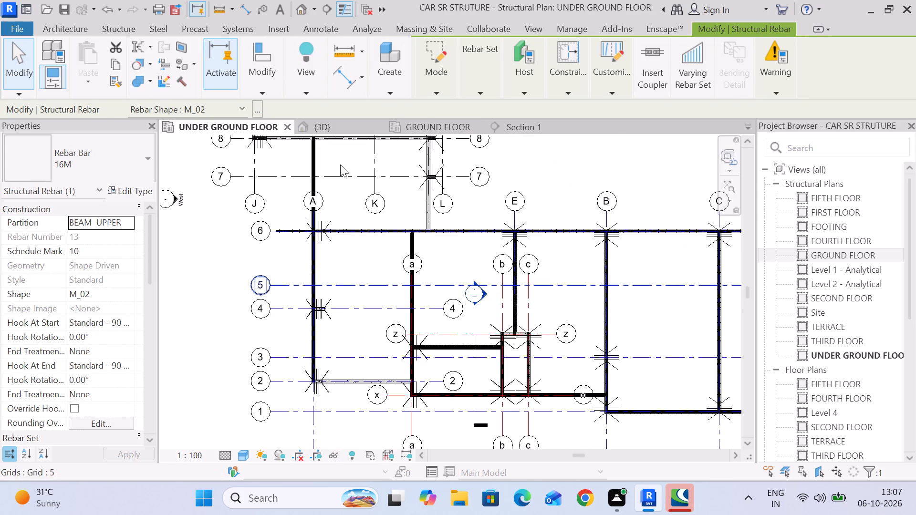
pyautogui.click(438, 125)
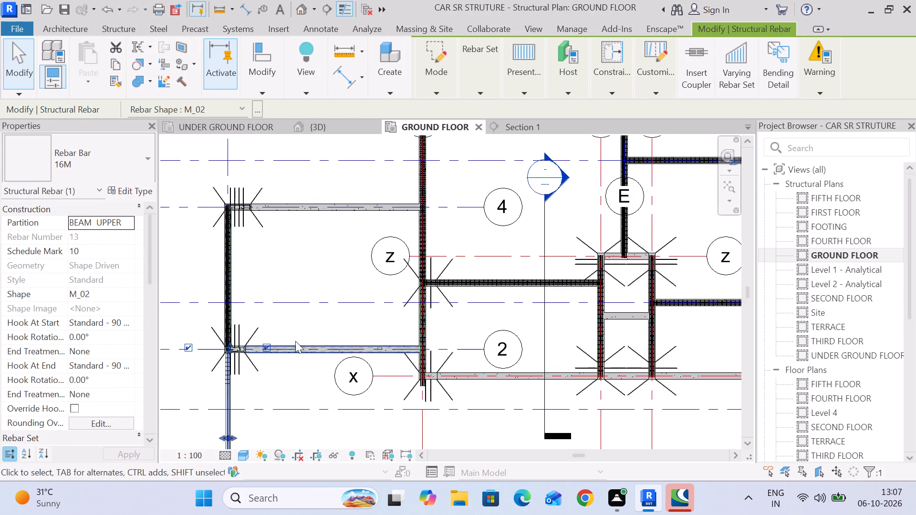
pyautogui.moveTo(302, 288); pyautogui.dragTo(361, 214, button='middle')
pyautogui.scroll(-4, 364, 214)
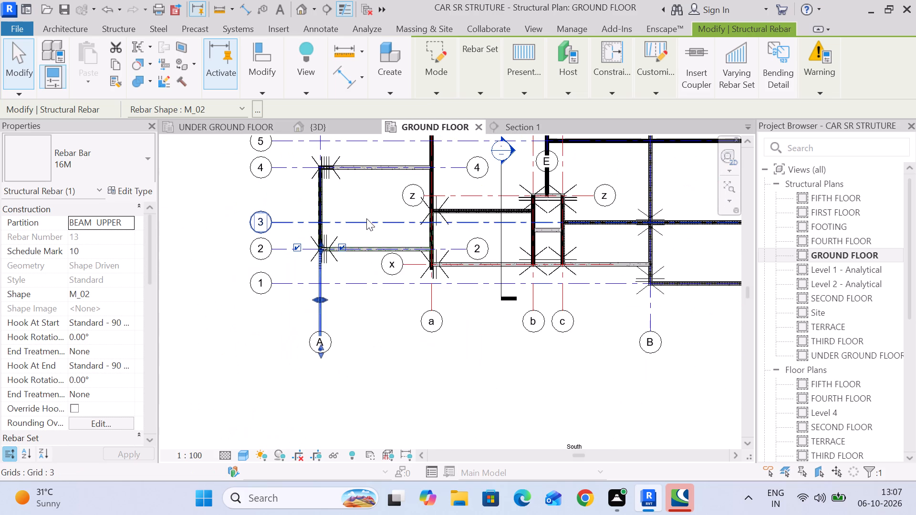
pyautogui.scroll(-2, 367, 218)
pyautogui.moveTo(367, 219); pyautogui.dragTo(343, 249, button='middle')
pyautogui.scroll(5, 344, 299)
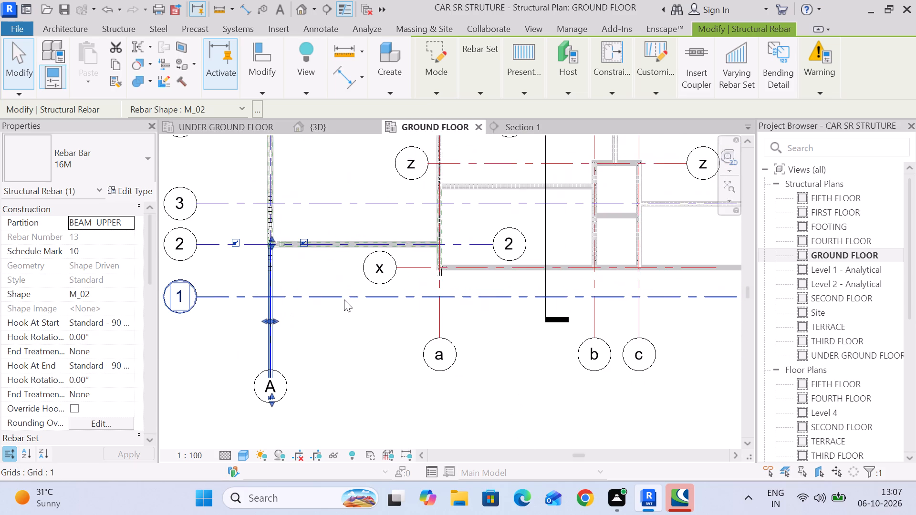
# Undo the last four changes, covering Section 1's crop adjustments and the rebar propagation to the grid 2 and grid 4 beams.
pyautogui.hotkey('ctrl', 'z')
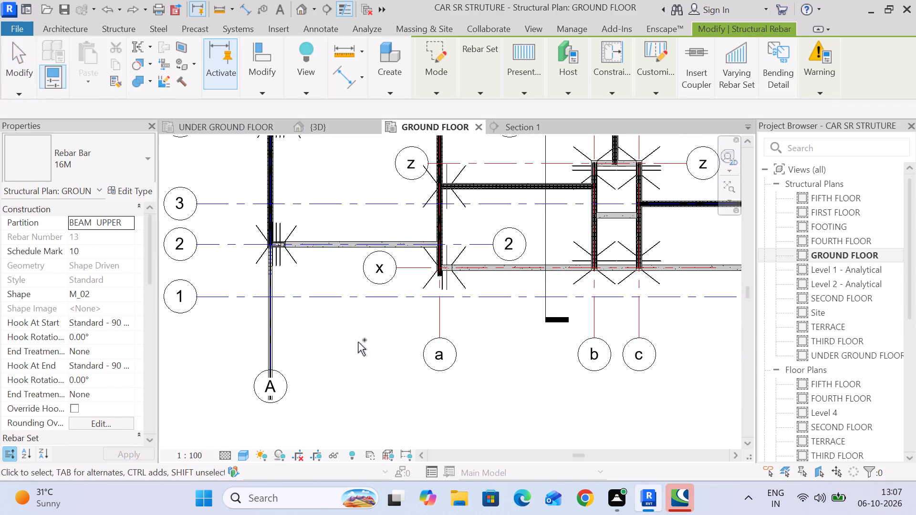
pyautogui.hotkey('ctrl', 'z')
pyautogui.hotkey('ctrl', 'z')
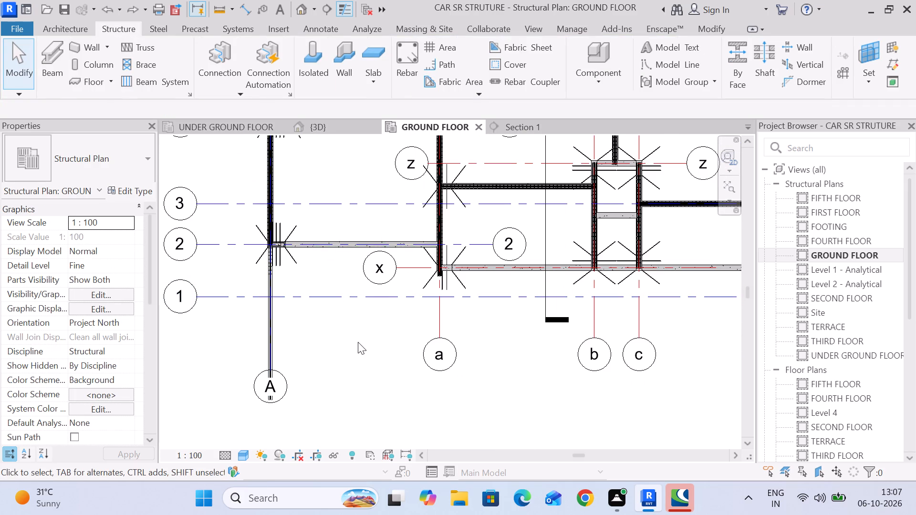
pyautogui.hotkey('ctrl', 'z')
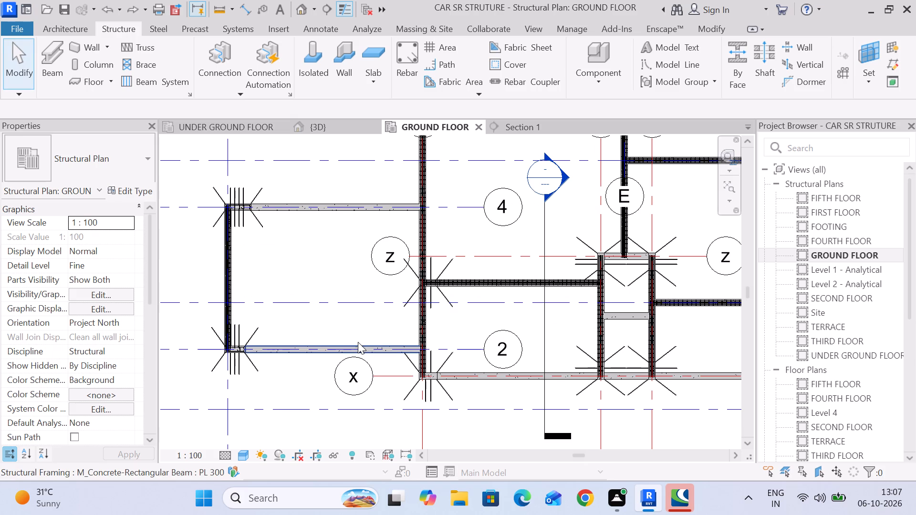
# Flip the Section 1 line in the GROUND FLOOR plan so that it looks toward grid a.
pyautogui.scroll(7, 354, 243)
pyautogui.scroll(-5, 354, 242)
pyautogui.moveTo(341, 247); pyautogui.dragTo(416, 240, button='middle')
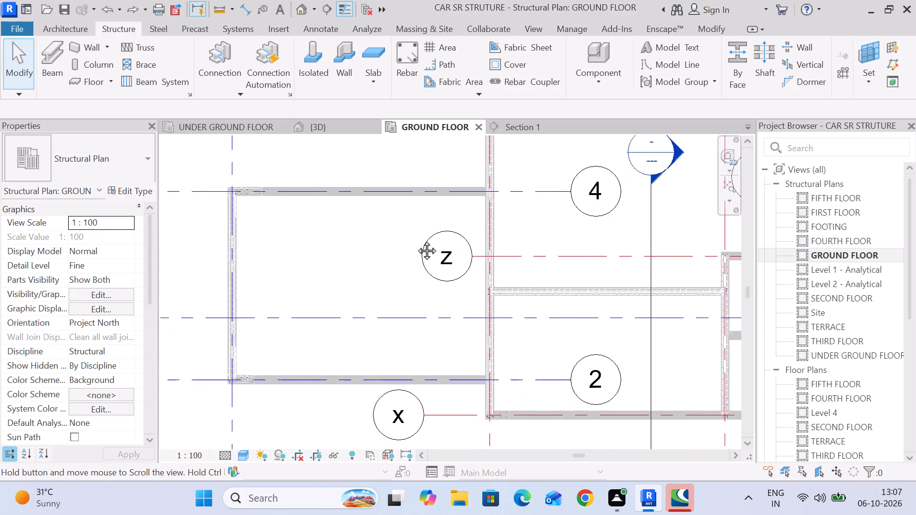
pyautogui.moveTo(416, 240); pyautogui.dragTo(422, 239, button='middle')
pyautogui.click(400, 194)
pyautogui.click(393, 233)
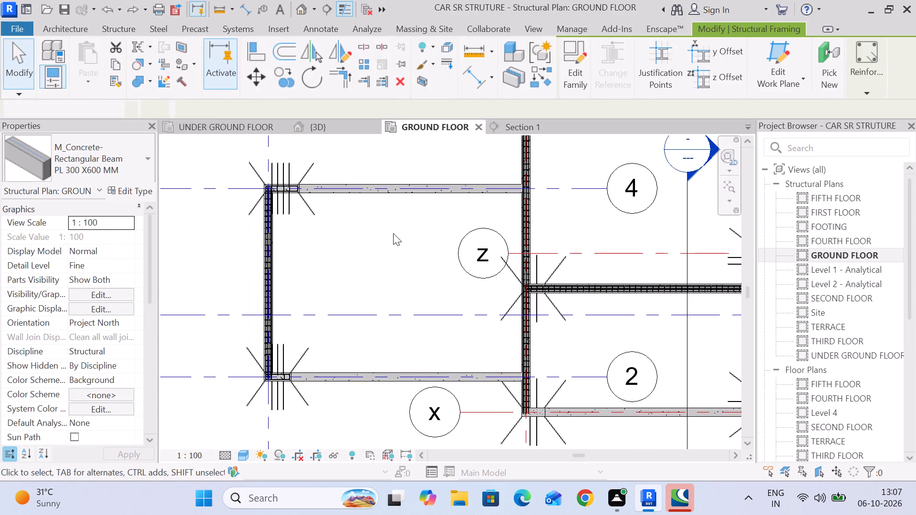
pyautogui.scroll(-4, 394, 233)
pyautogui.click(556, 300)
pyautogui.moveTo(577, 299); pyautogui.dragTo(426, 253, button='middle')
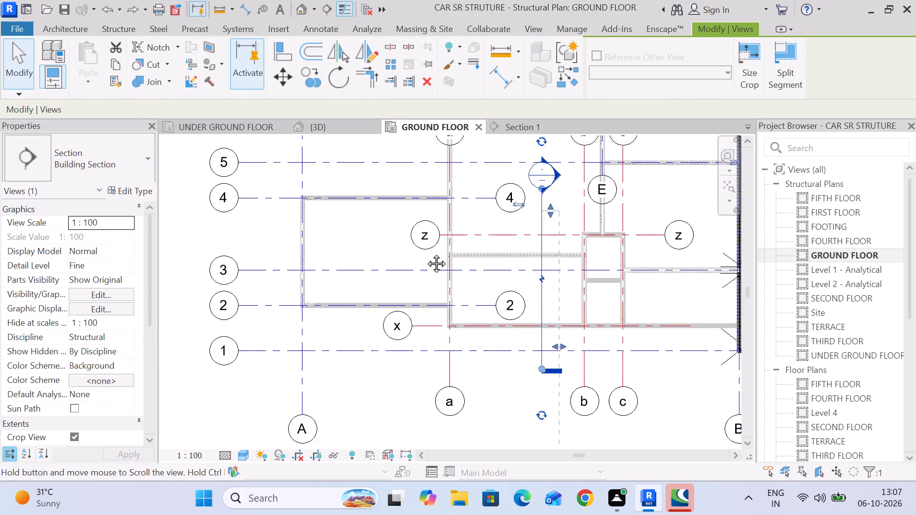
pyautogui.moveTo(426, 253); pyautogui.dragTo(408, 247, button='middle')
pyautogui.click(377, 161)
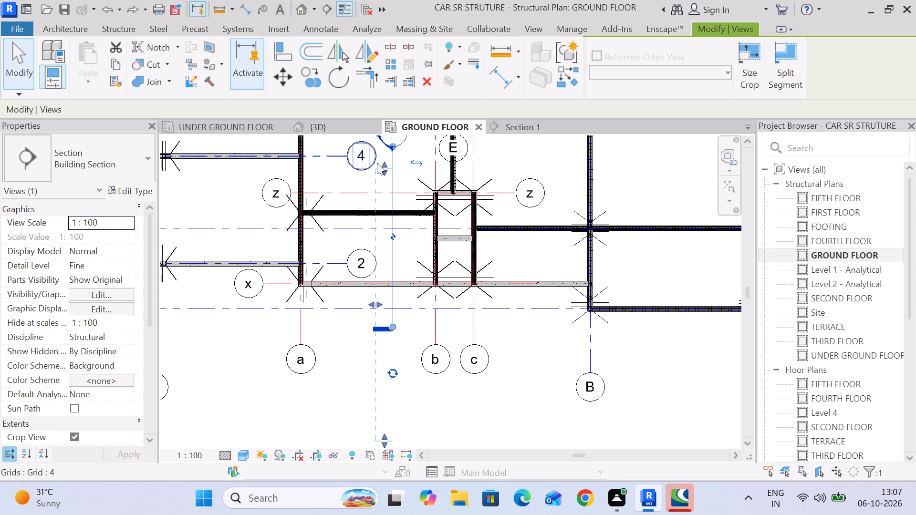
# Move the Section 1 line in the GROUND FLOOR plan closer to grid a and keep it selected.
pyautogui.scroll(-3, 384, 270)
pyautogui.moveTo(384, 273); pyautogui.dragTo(487, 318, button='middle')
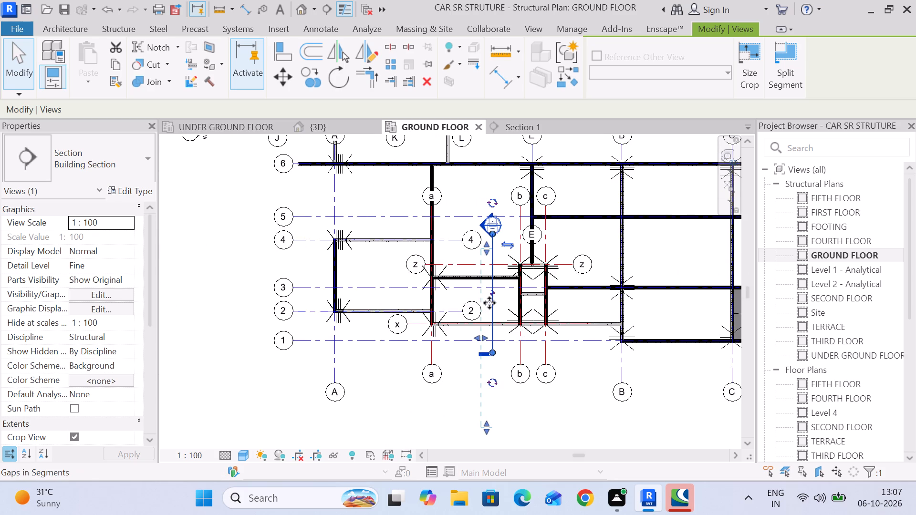
pyautogui.moveTo(490, 303); pyautogui.dragTo(450, 296)
pyautogui.scroll(6, 448, 291)
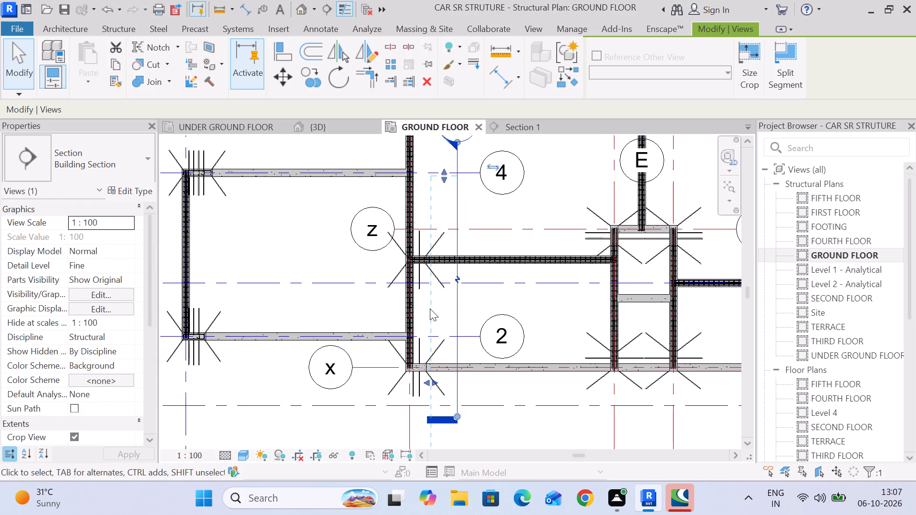
pyautogui.click(433, 313)
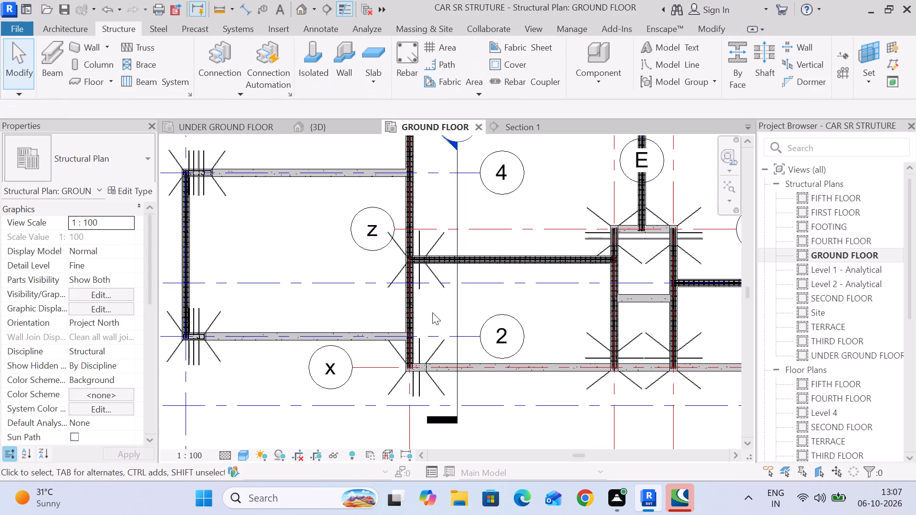
pyautogui.click(432, 312)
pyautogui.click(452, 310)
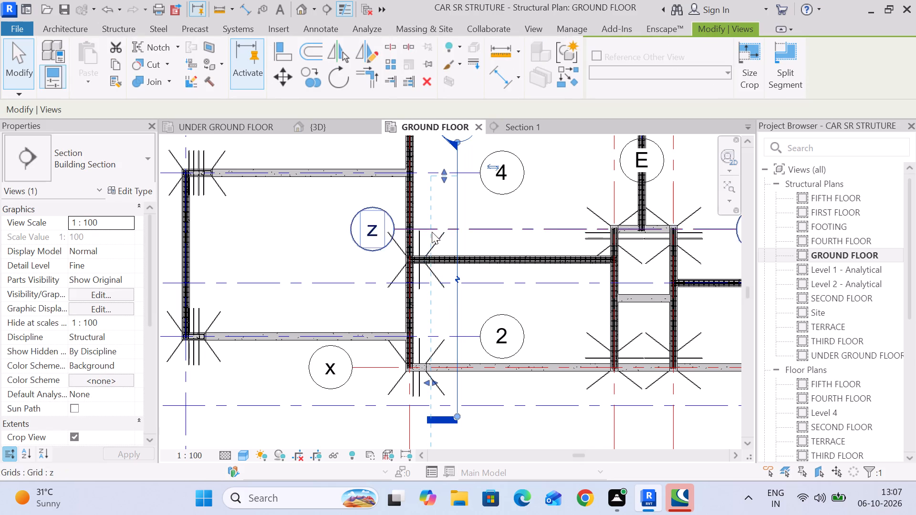
# Resize Section 1's extents from below grid 1 to between grids 4 and 5, with its far clip between grids A and a.
pyautogui.scroll(-4, 433, 234)
pyautogui.scroll(-4, 457, 317)
pyautogui.scroll(5, 456, 405)
pyautogui.moveTo(447, 380); pyautogui.dragTo(447, 328)
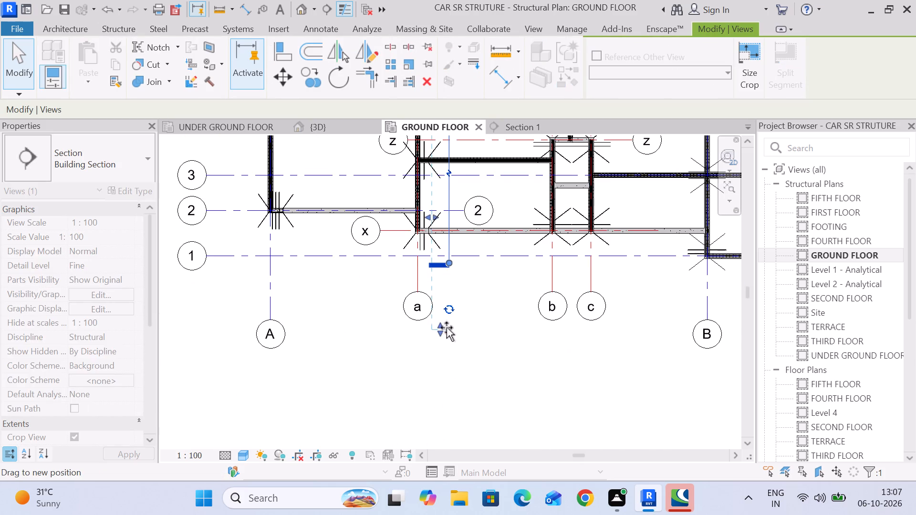
pyautogui.moveTo(447, 328); pyautogui.dragTo(457, 288)
pyautogui.moveTo(457, 288); pyautogui.dragTo(482, 328, button='middle')
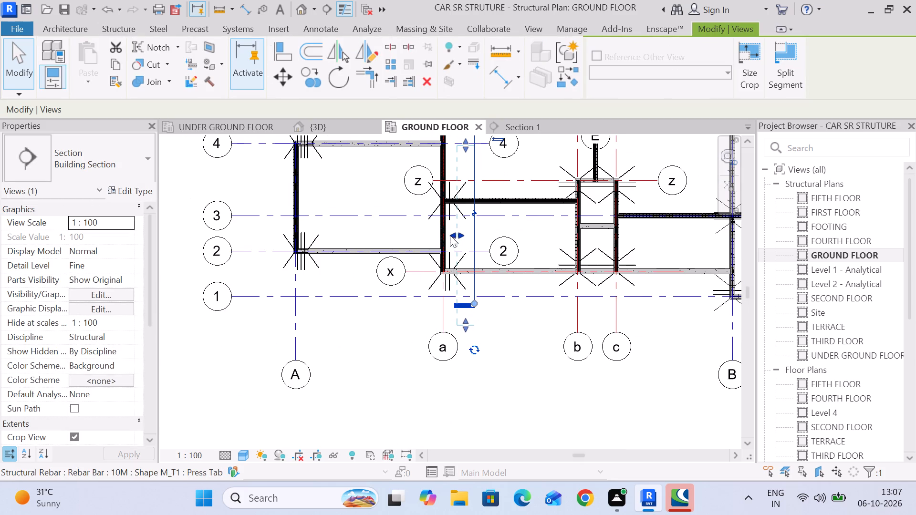
pyautogui.moveTo(450, 235); pyautogui.dragTo(359, 230)
pyautogui.scroll(-2, 377, 233)
pyautogui.moveTo(379, 239); pyautogui.dragTo(402, 358, button='middle')
pyautogui.scroll(2, 440, 279)
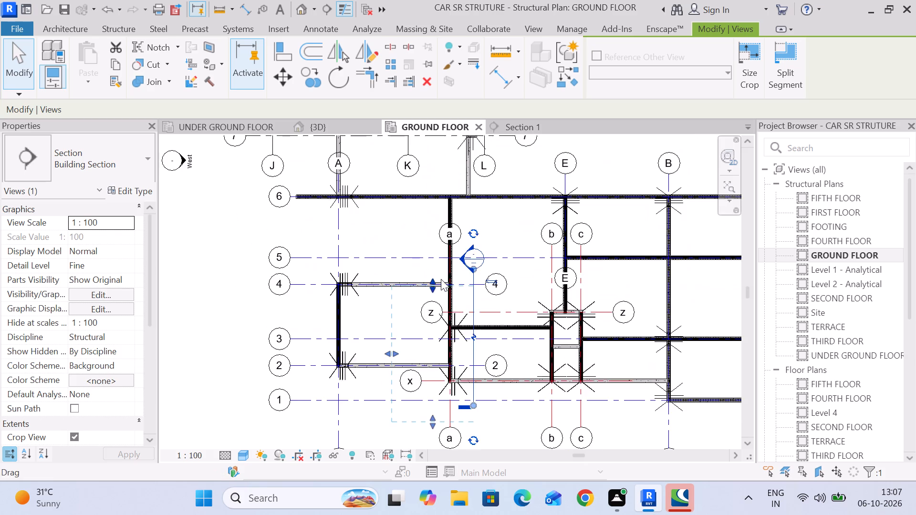
pyautogui.scroll(4, 441, 279)
pyautogui.moveTo(422, 286); pyautogui.dragTo(433, 247)
pyautogui.scroll(-6, 433, 306)
pyautogui.moveTo(428, 319); pyautogui.dragTo(415, 248, button='middle')
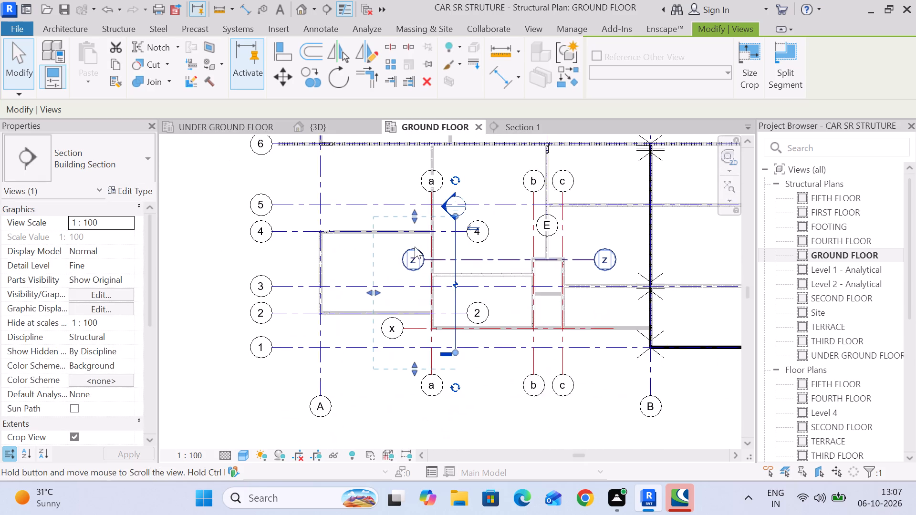
pyautogui.moveTo(380, 291); pyautogui.dragTo(406, 288)
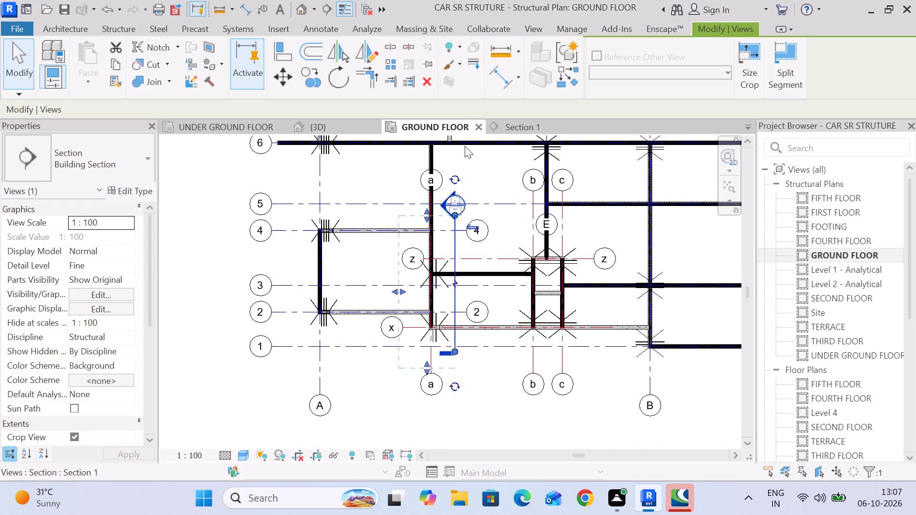
# Examine the beam and column reinforcement on the different floors in the Section 1 view.
pyautogui.click(516, 122)
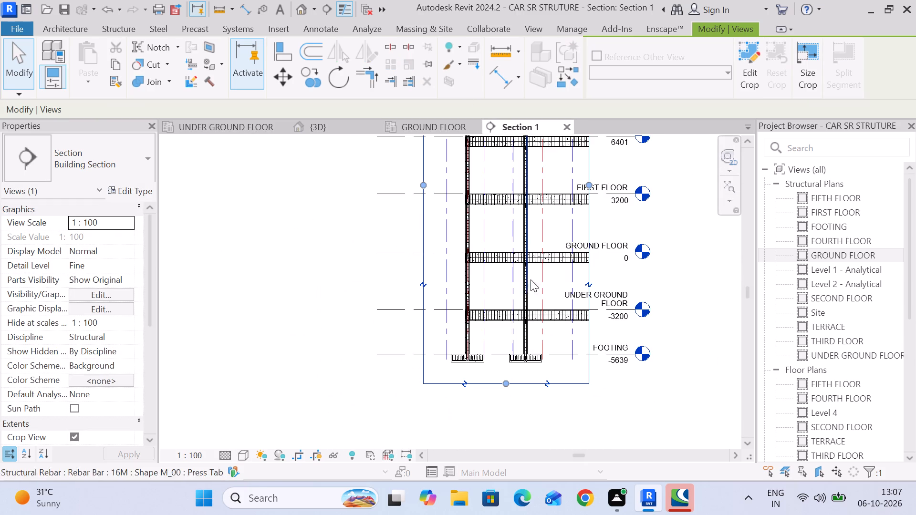
pyautogui.scroll(11, 575, 260)
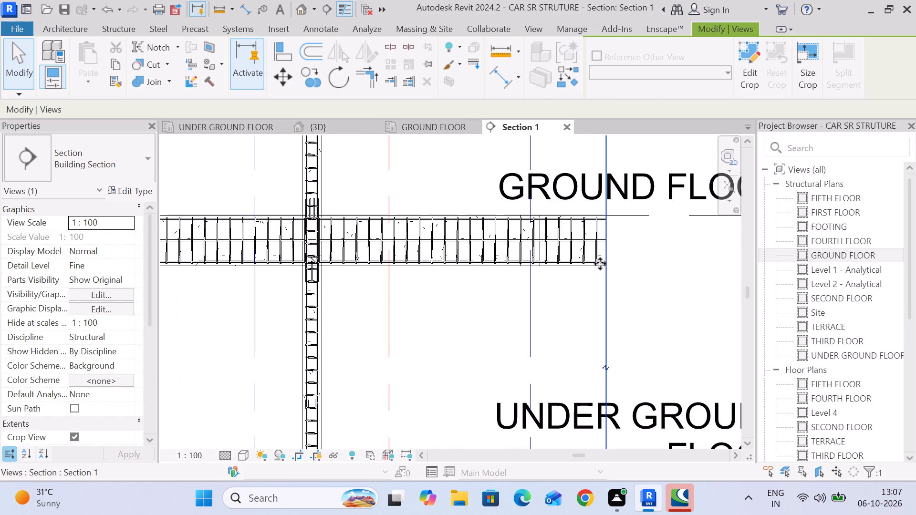
pyautogui.scroll(-3, 371, 272)
pyautogui.moveTo(370, 275); pyautogui.dragTo(532, 237, button='middle')
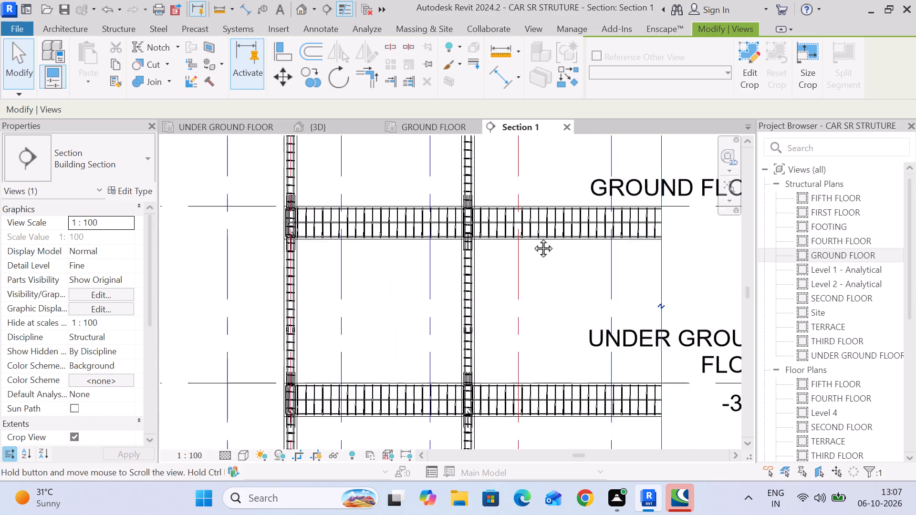
pyautogui.moveTo(532, 237); pyautogui.dragTo(535, 236, button='middle')
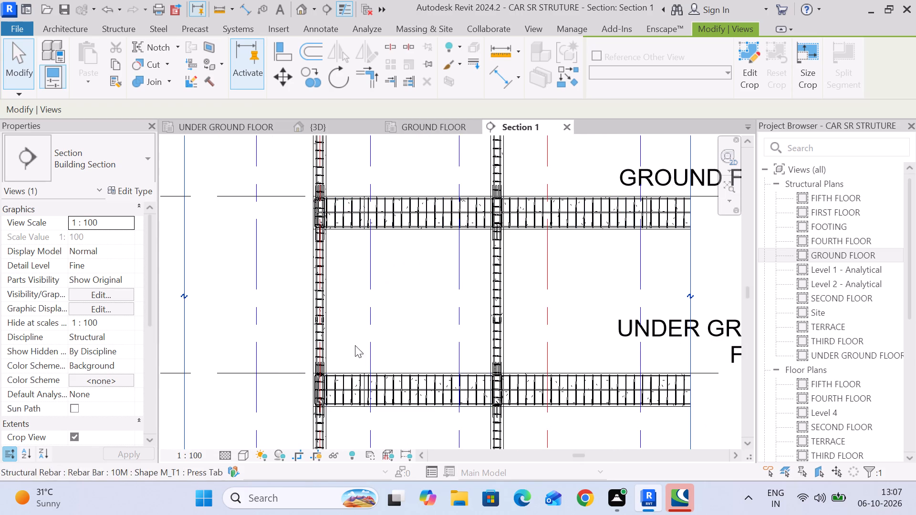
pyautogui.scroll(-5, 385, 323)
pyautogui.moveTo(410, 312); pyautogui.dragTo(349, 298, button='middle')
pyautogui.scroll(-3, 360, 289)
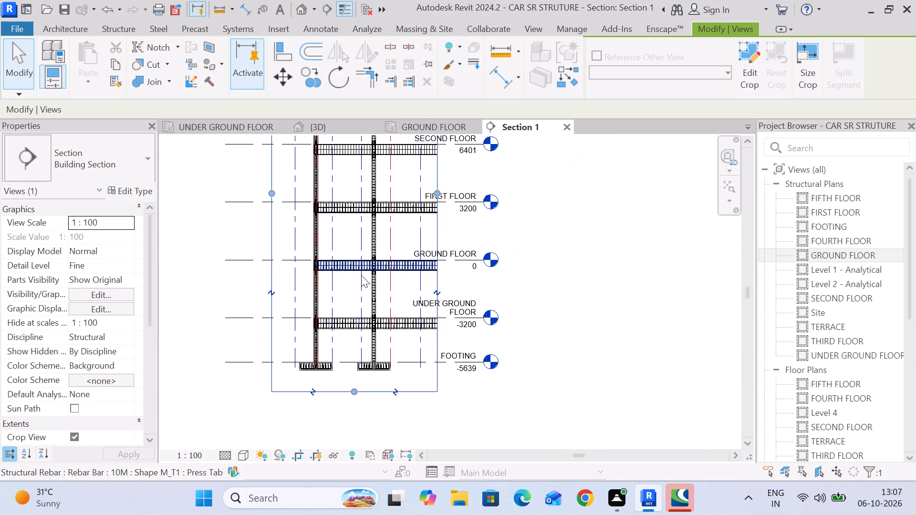
pyautogui.scroll(-3, 361, 275)
# Pull Section 1's lower extent in the GROUND FLOOR plan closer to grid 1.
pyautogui.click(429, 125)
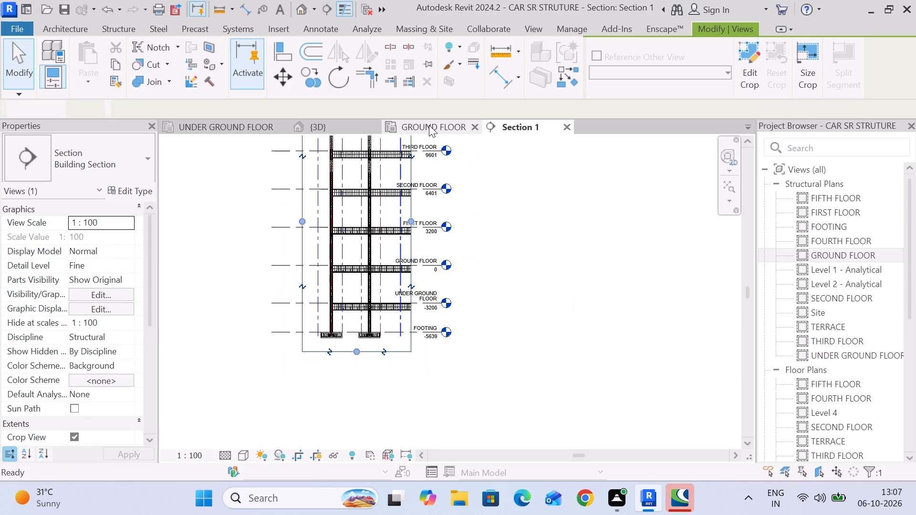
pyautogui.moveTo(449, 278); pyautogui.dragTo(432, 208, button='middle')
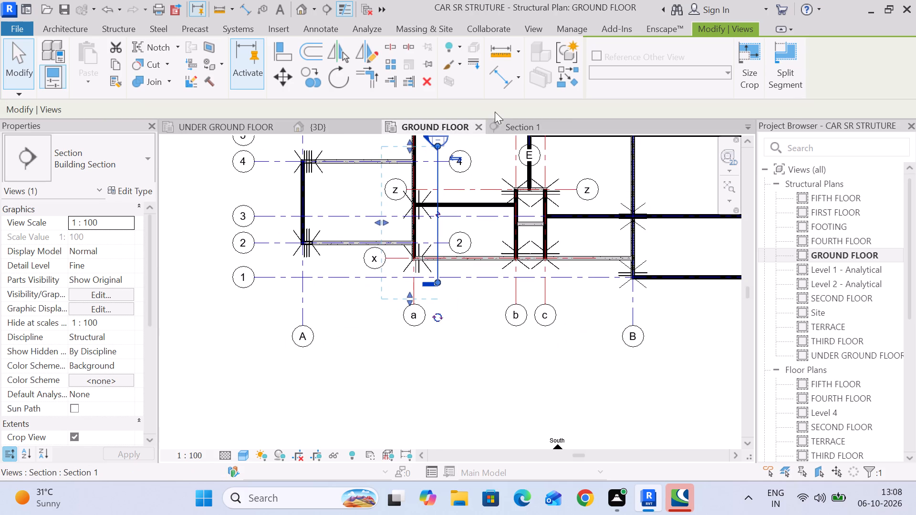
pyautogui.click(523, 121)
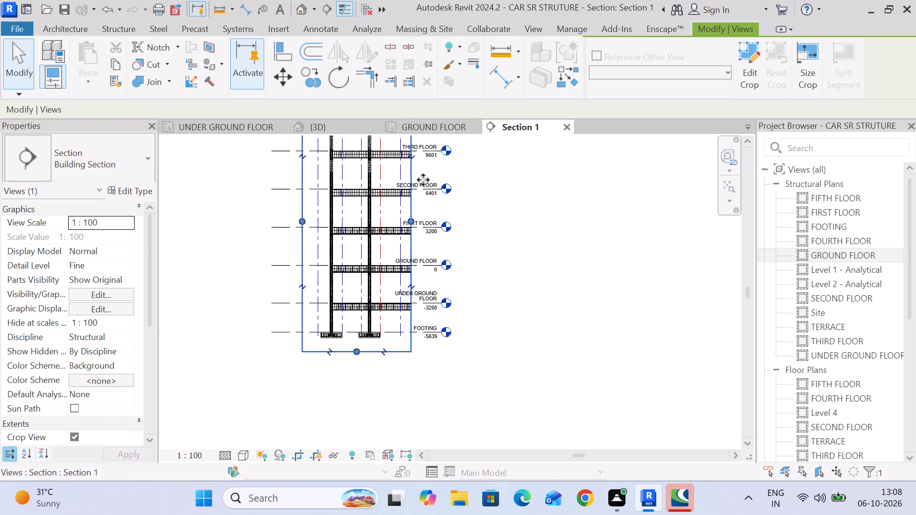
pyautogui.click(433, 129)
pyautogui.moveTo(492, 176); pyautogui.dragTo(479, 192, button='middle')
pyautogui.scroll(5, 438, 197)
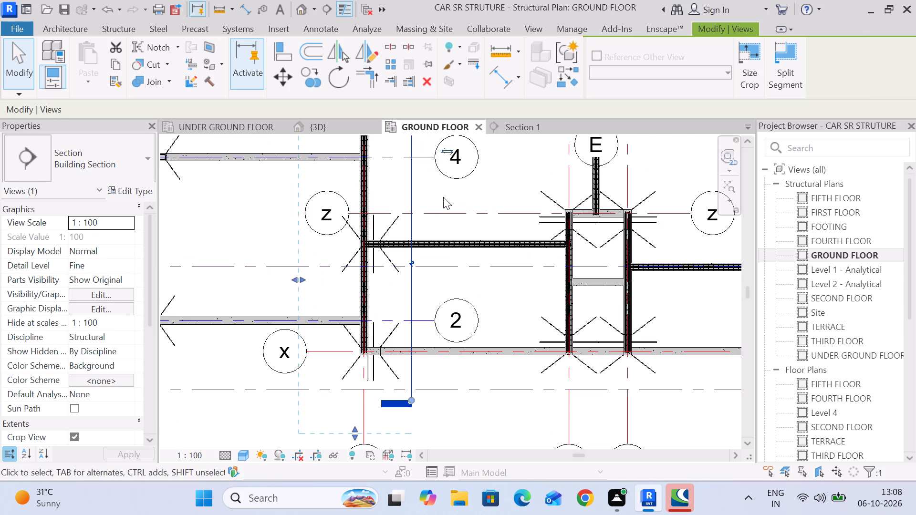
pyautogui.scroll(-2, 447, 202)
pyautogui.moveTo(448, 212); pyautogui.dragTo(448, 241, button='middle')
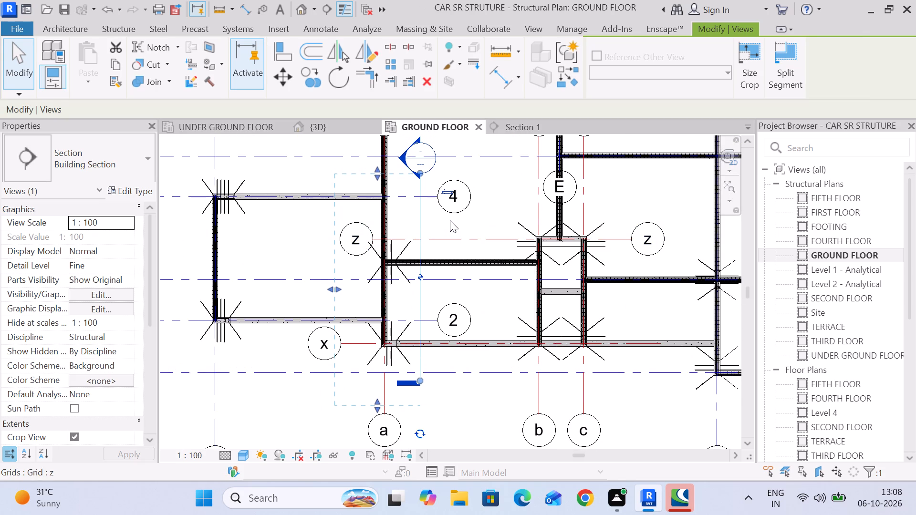
pyautogui.moveTo(377, 401); pyautogui.dragTo(378, 386)
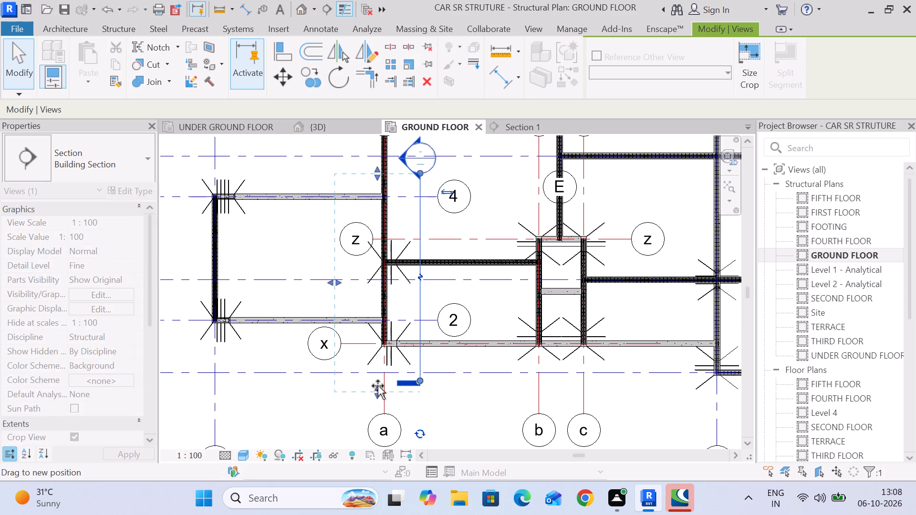
pyautogui.moveTo(378, 386); pyautogui.dragTo(378, 385)
# Examine the FIRST FLOOR beam's stirrups and the beams framing into it along its length in Section 1.
pyautogui.click(519, 123)
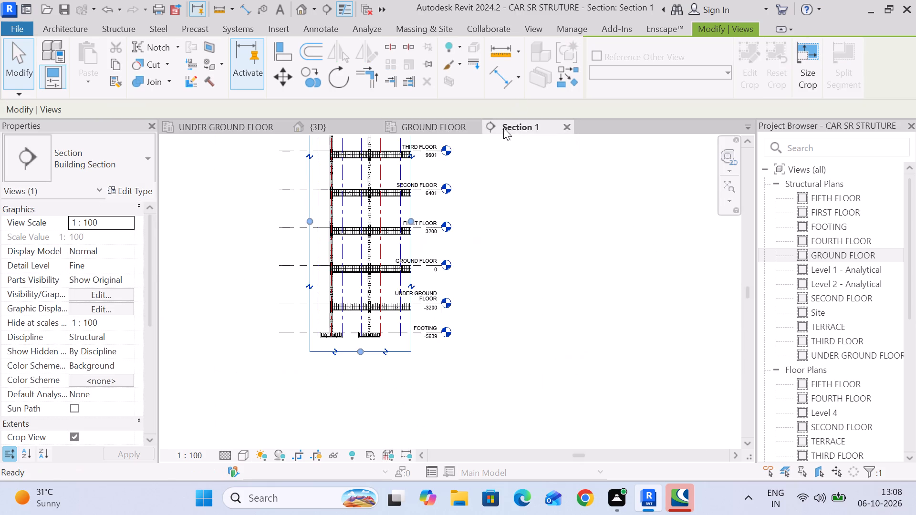
pyautogui.scroll(20, 362, 239)
pyautogui.scroll(3, 362, 239)
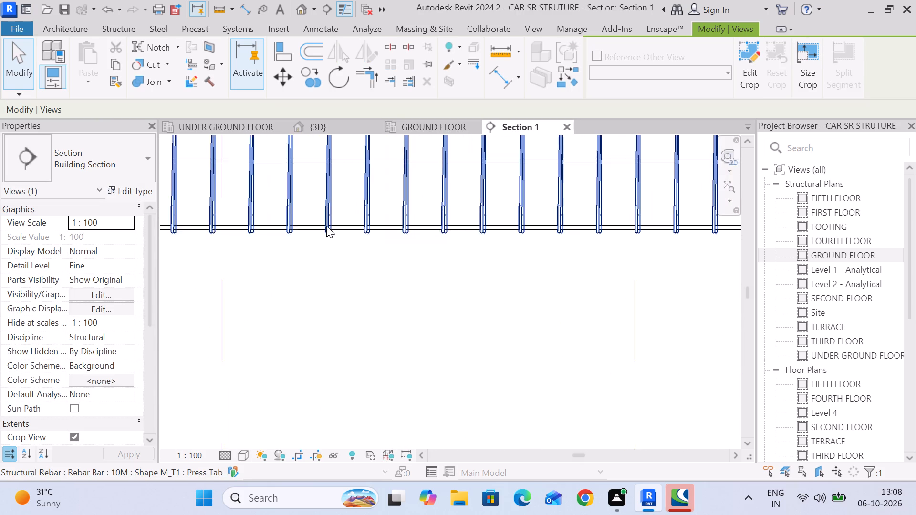
pyautogui.scroll(-5, 208, 190)
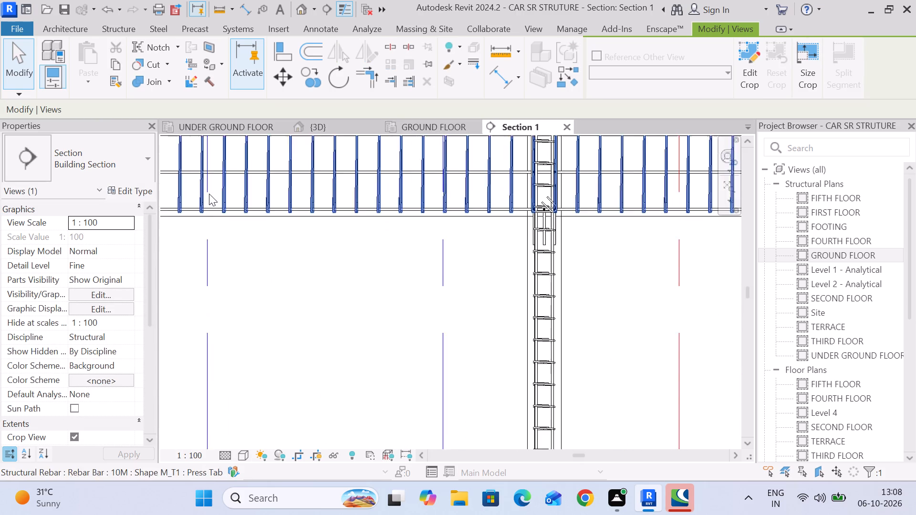
pyautogui.moveTo(209, 194); pyautogui.dragTo(366, 197, button='middle')
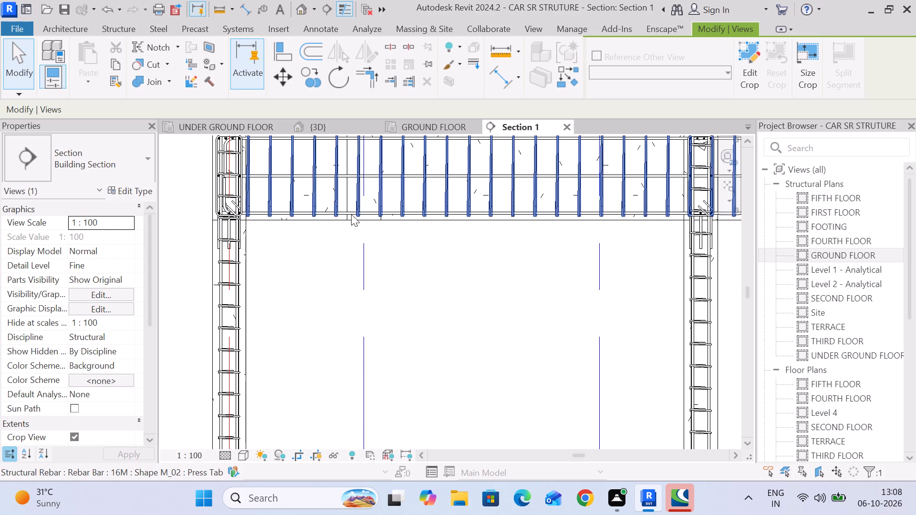
pyautogui.click(344, 197)
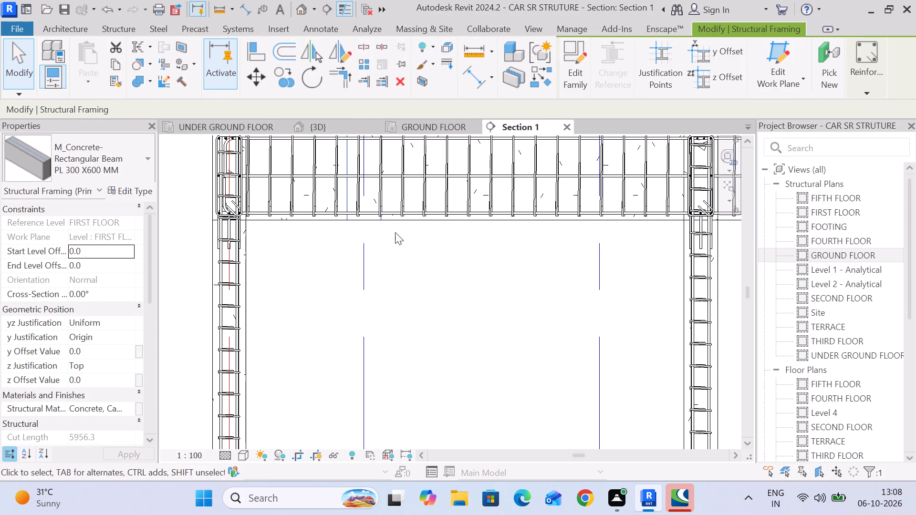
pyautogui.moveTo(444, 249); pyautogui.dragTo(340, 249, button='middle')
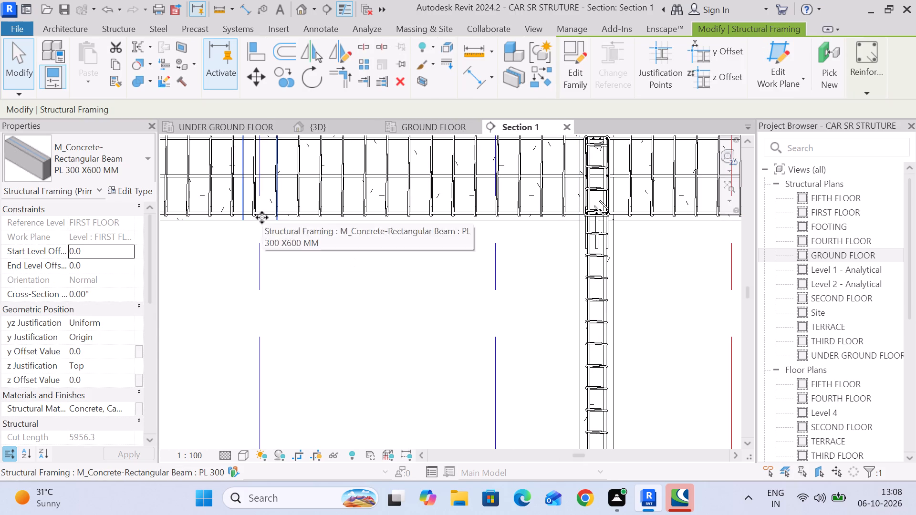
pyautogui.scroll(-3, 335, 236)
pyautogui.moveTo(451, 272); pyautogui.dragTo(349, 259, button='middle')
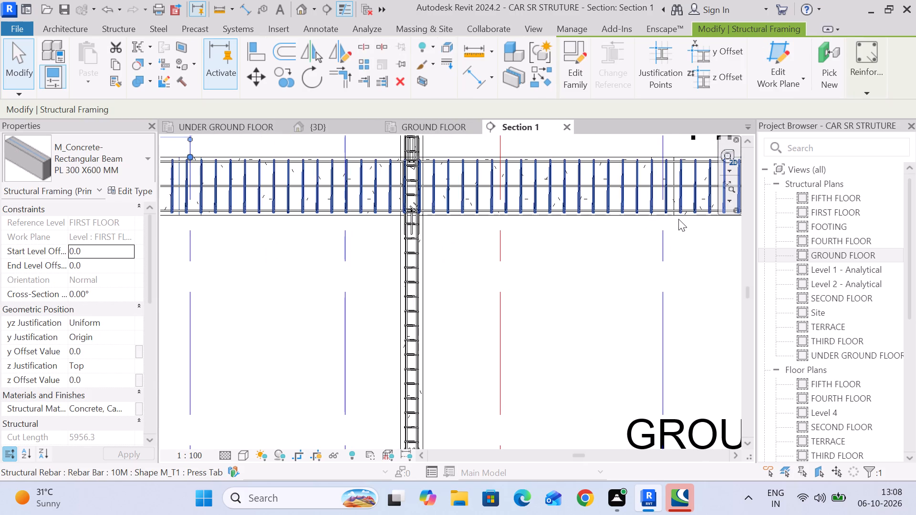
pyautogui.moveTo(678, 219); pyautogui.dragTo(452, 222, button='middle')
pyautogui.scroll(5, 450, 218)
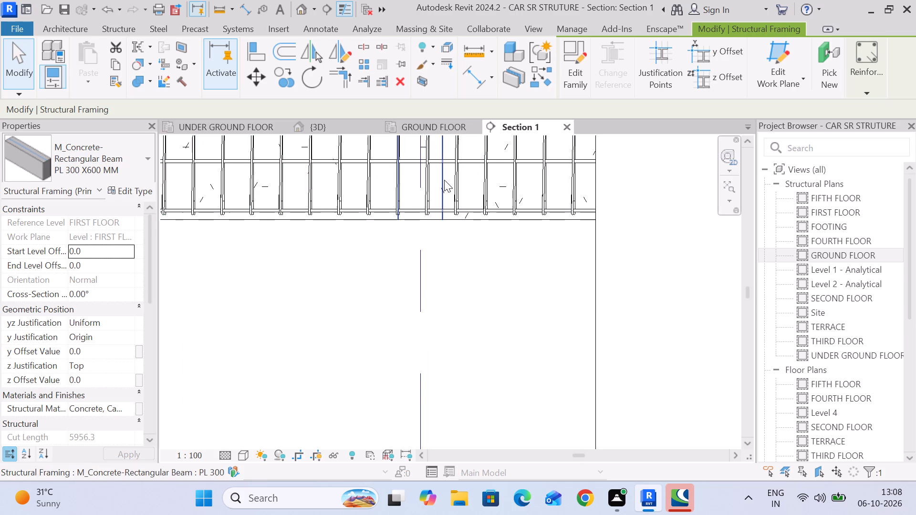
pyautogui.scroll(-11, 444, 180)
pyautogui.moveTo(400, 247); pyautogui.dragTo(439, 213, button='middle')
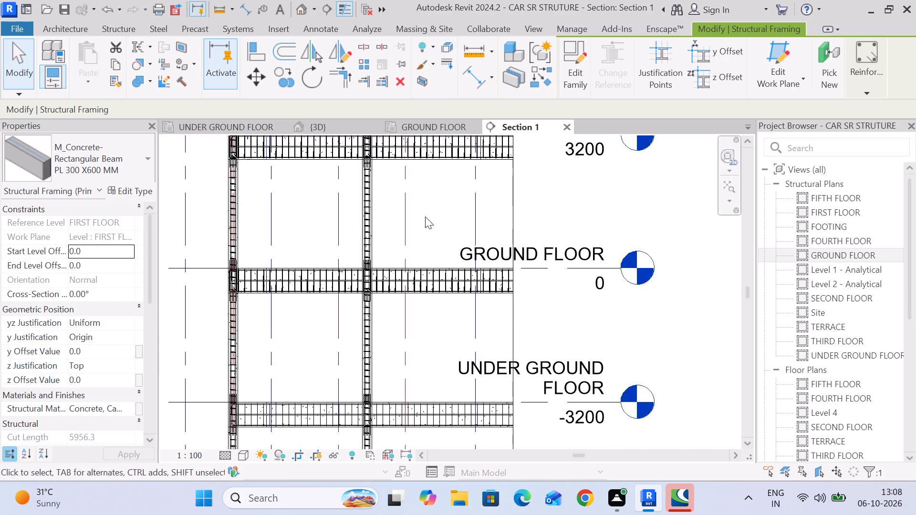
# Inspect the bars and stirrup hooks where the long beam crosses the middle column in Section 1.
pyautogui.moveTo(403, 198); pyautogui.dragTo(415, 288, button='middle')
pyautogui.scroll(12, 393, 248)
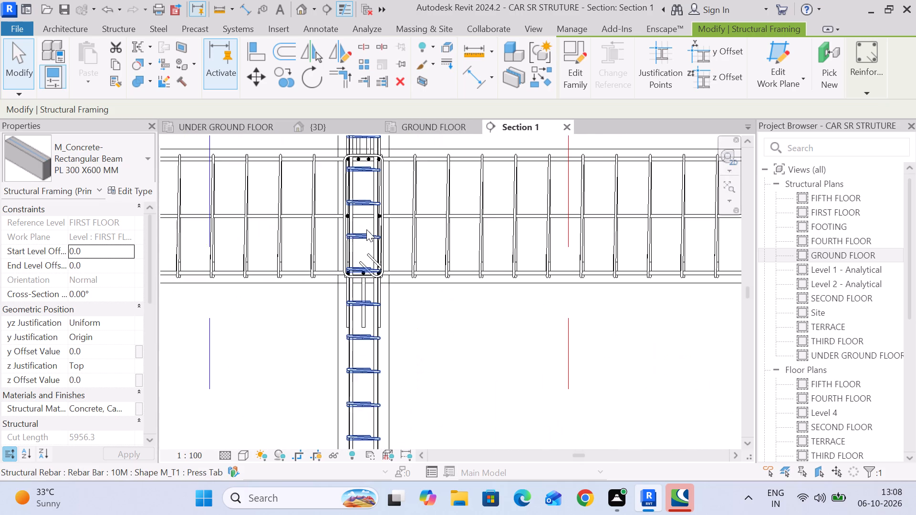
pyautogui.moveTo(376, 237); pyautogui.dragTo(396, 280, button='middle')
pyautogui.scroll(4, 446, 333)
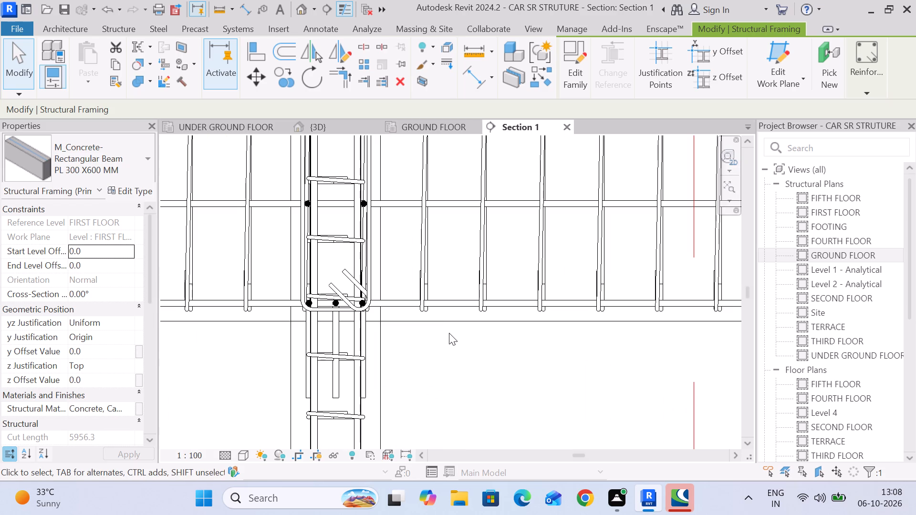
pyautogui.moveTo(451, 333); pyautogui.dragTo(460, 358, button='middle')
pyautogui.scroll(-4, 463, 357)
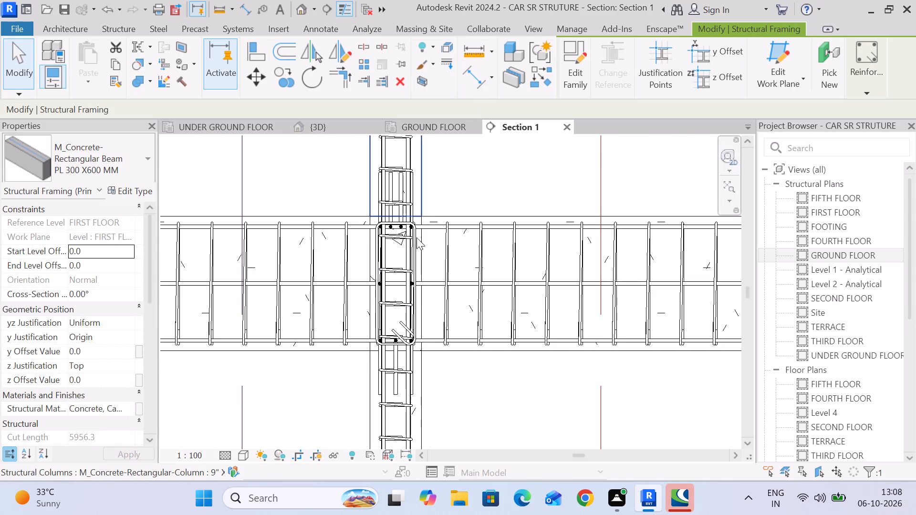
# Examine the hooked 16M upper and bottom bars where the crossing FIRST FLOOR beams meet the middle and end columns in Section 1.
pyautogui.click(408, 188)
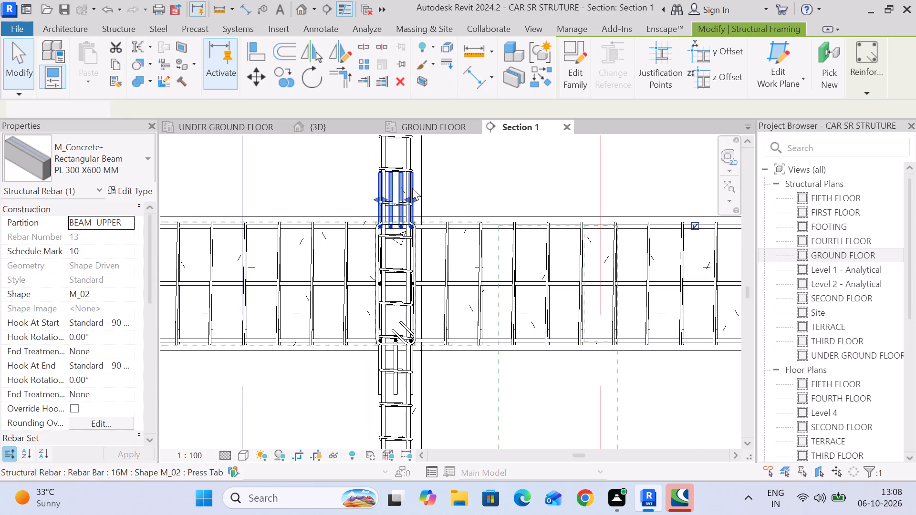
pyautogui.scroll(5, 424, 195)
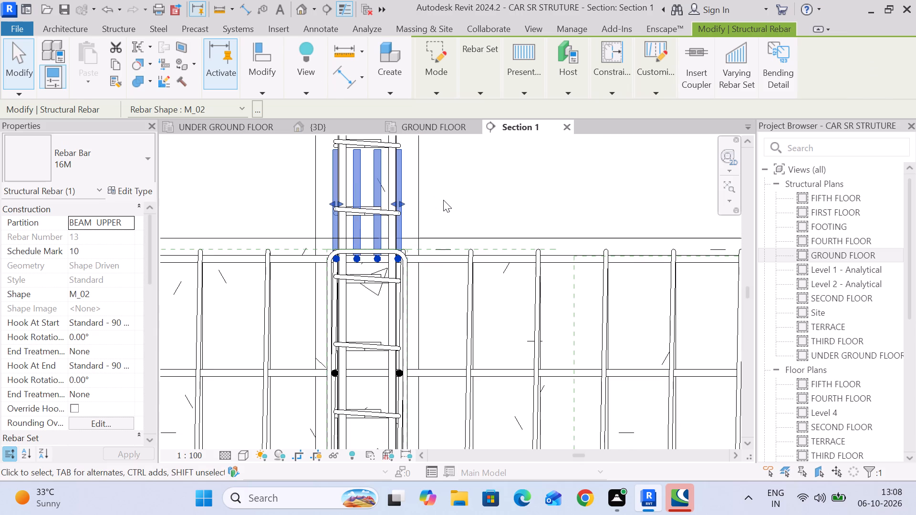
pyautogui.scroll(-4, 444, 200)
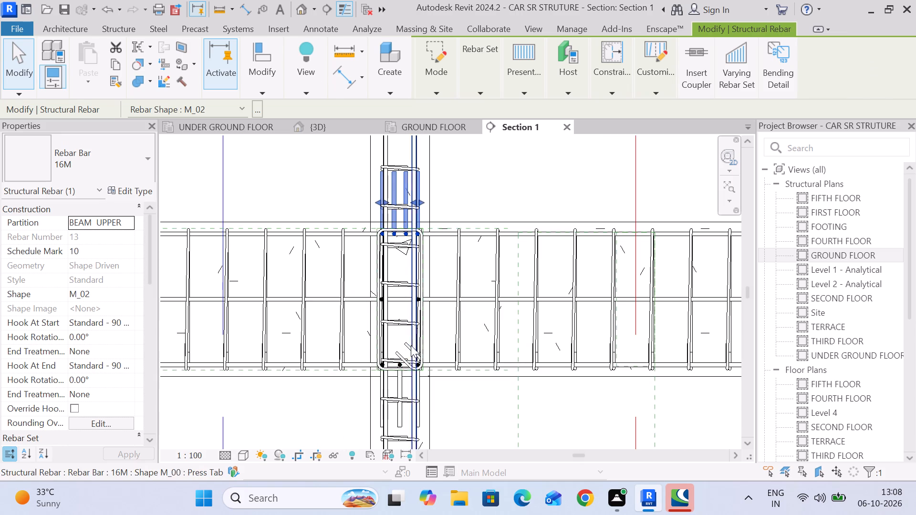
pyautogui.scroll(-4, 551, 309)
pyautogui.moveTo(552, 309); pyautogui.dragTo(530, 214, button='middle')
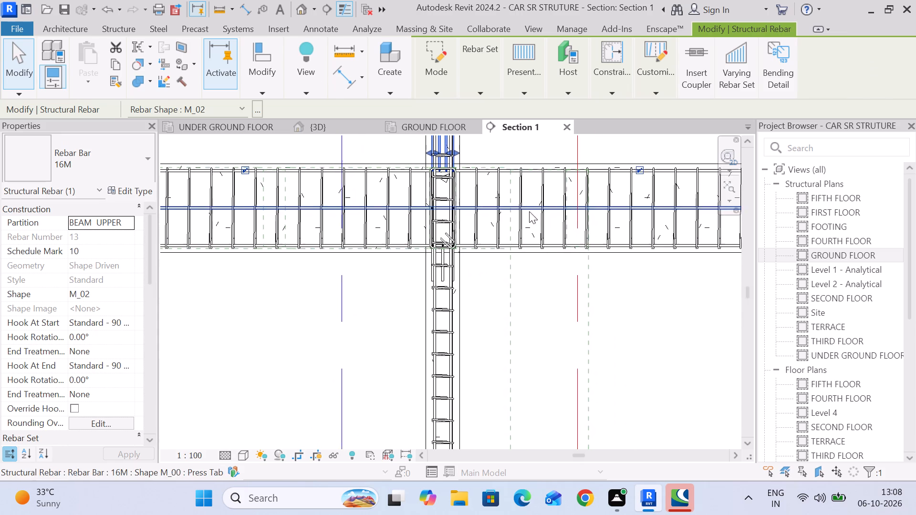
pyautogui.click(491, 282)
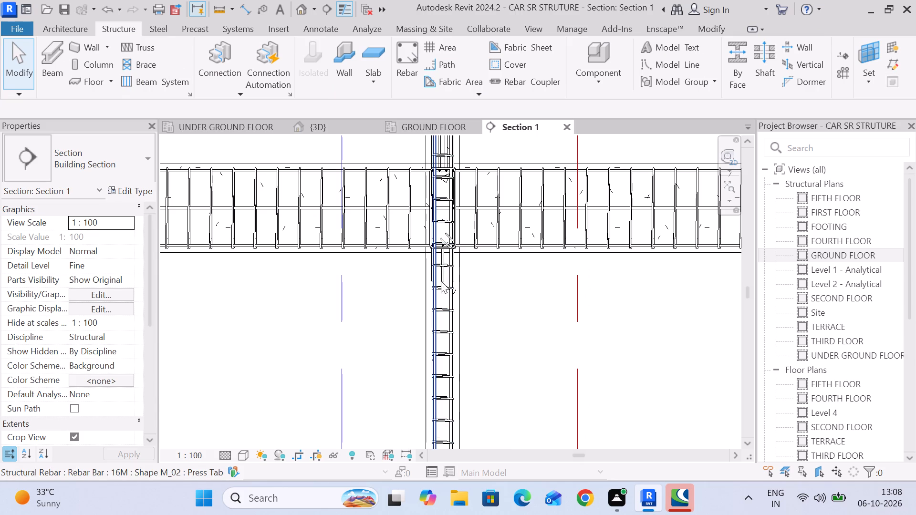
pyautogui.click(443, 277)
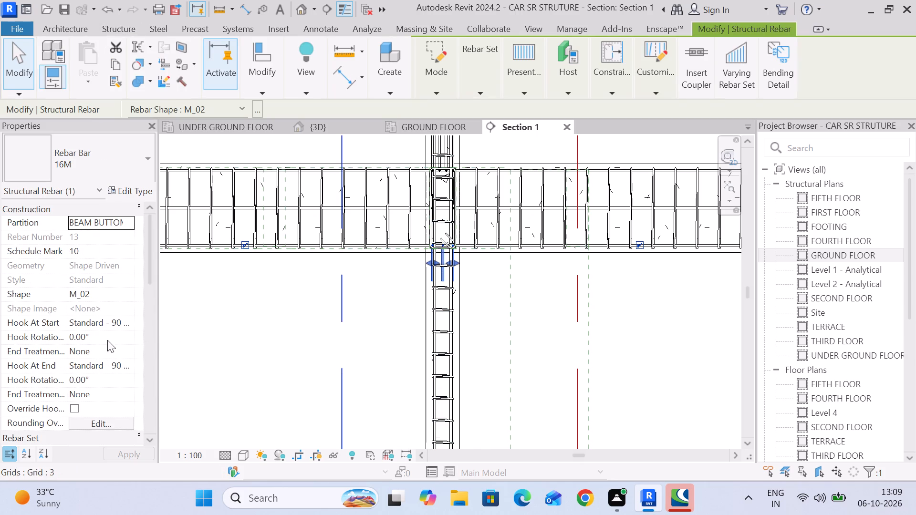
pyautogui.scroll(-2, 94, 340)
pyautogui.scroll(4, 94, 340)
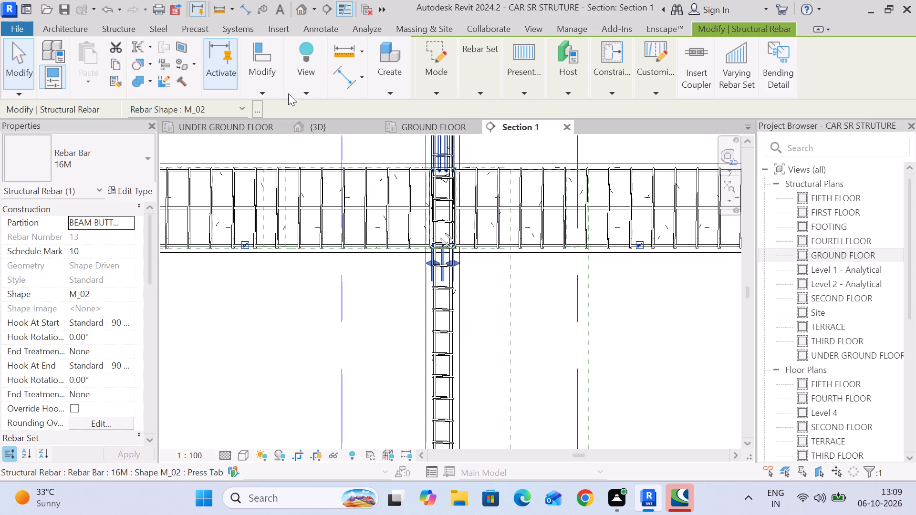
pyautogui.click(265, 93)
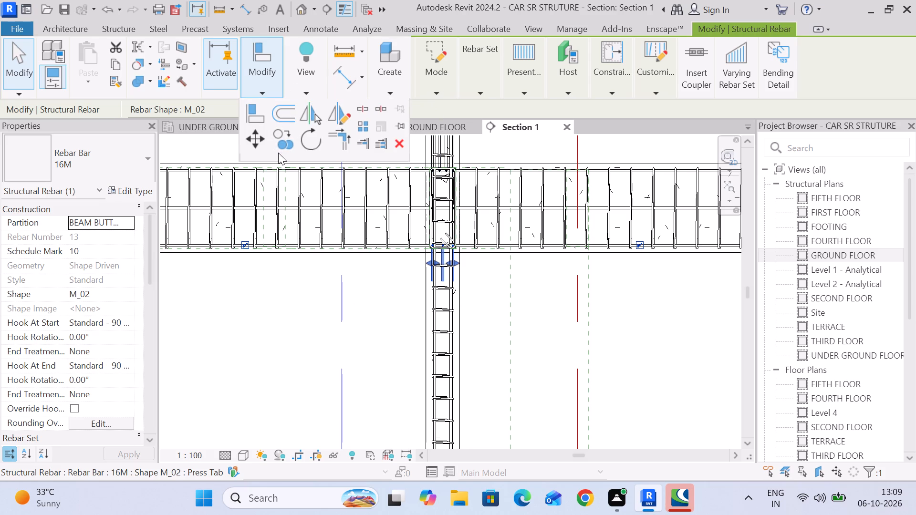
pyautogui.click(480, 299)
pyautogui.scroll(-6, 476, 294)
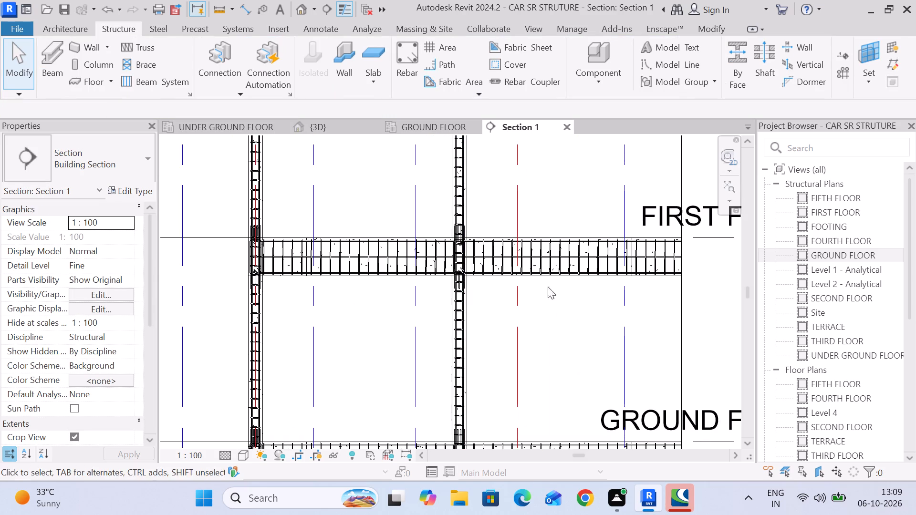
pyautogui.scroll(5, 283, 264)
pyautogui.scroll(7, 227, 279)
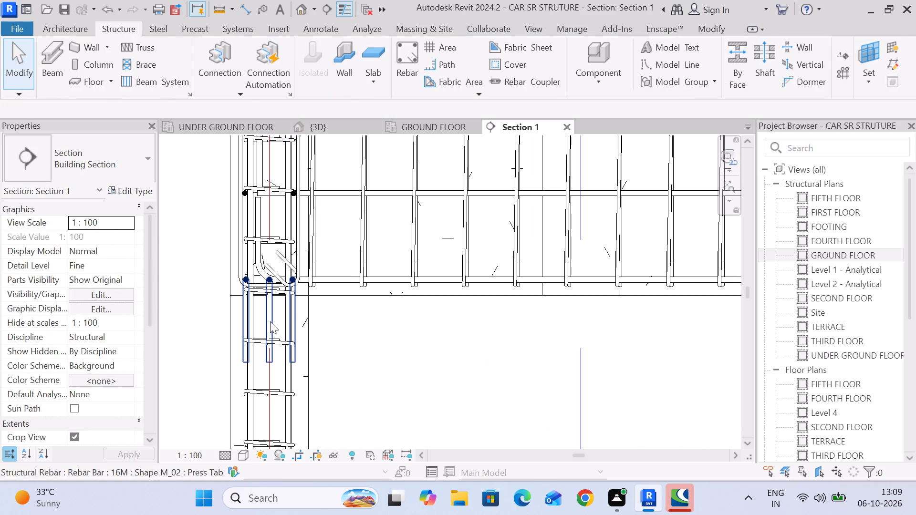
pyautogui.click(270, 321)
# In the GROUND FLOOR plan, make only the rebar of the grid x beam view unobscured in that plan.
pyautogui.click(421, 120)
pyautogui.click(421, 123)
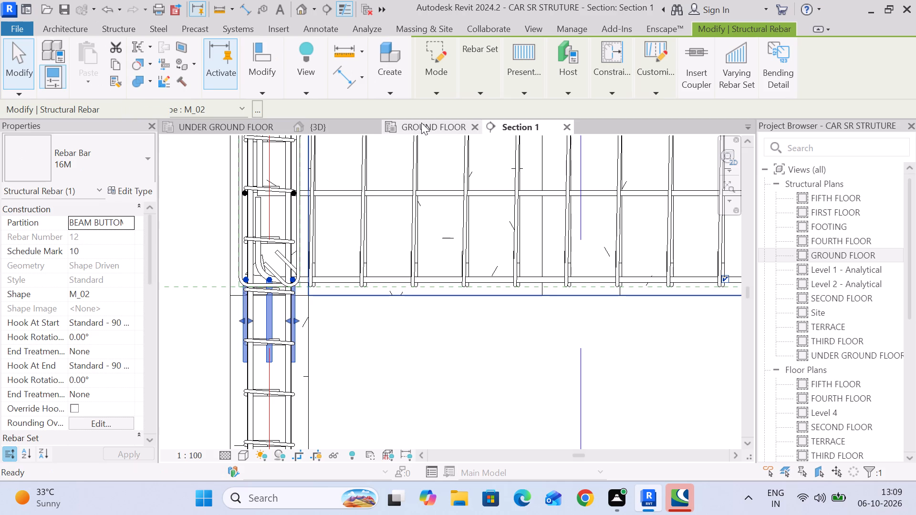
pyautogui.scroll(-5, 467, 274)
pyautogui.moveTo(463, 275); pyautogui.dragTo(362, 214, button='middle')
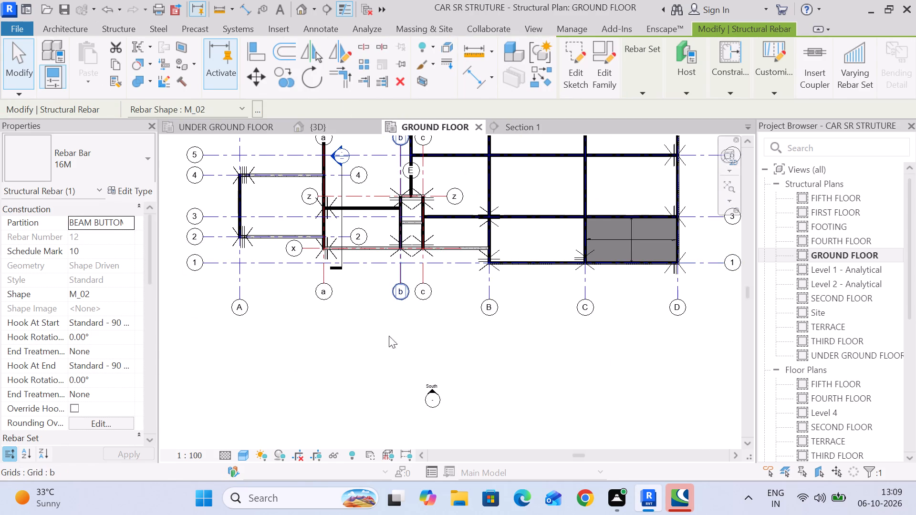
pyautogui.click(371, 330)
pyautogui.moveTo(356, 259); pyautogui.dragTo(350, 334, button='middle')
pyautogui.scroll(4, 370, 325)
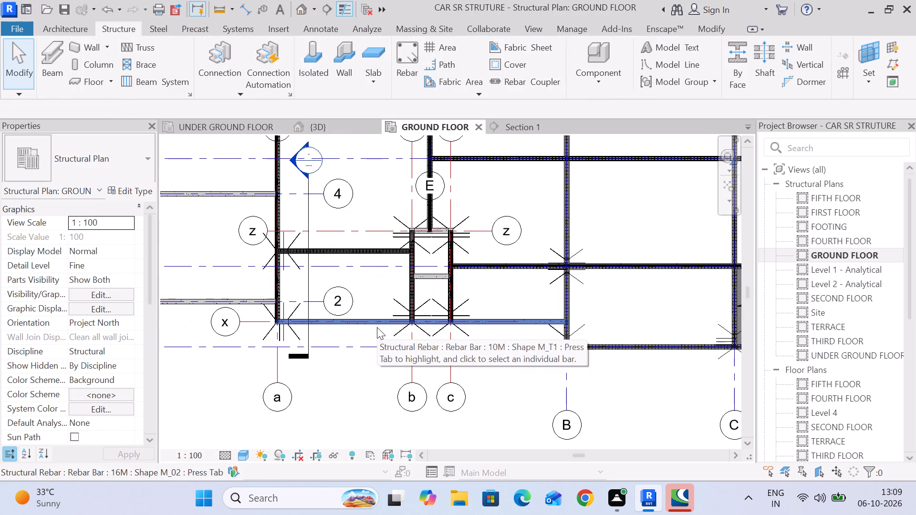
pyautogui.scroll(8, 355, 334)
pyautogui.middleClick(355, 332)
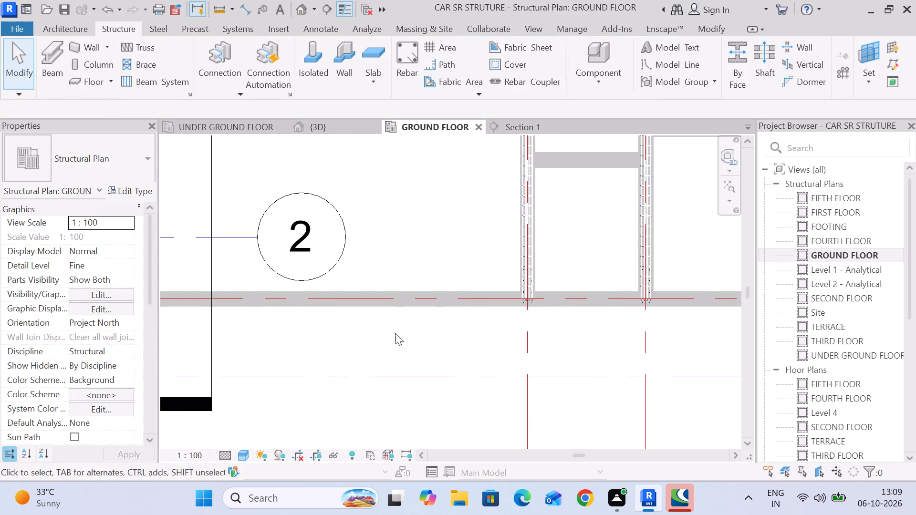
pyautogui.moveTo(414, 346); pyautogui.dragTo(387, 222)
pyautogui.click(599, 65)
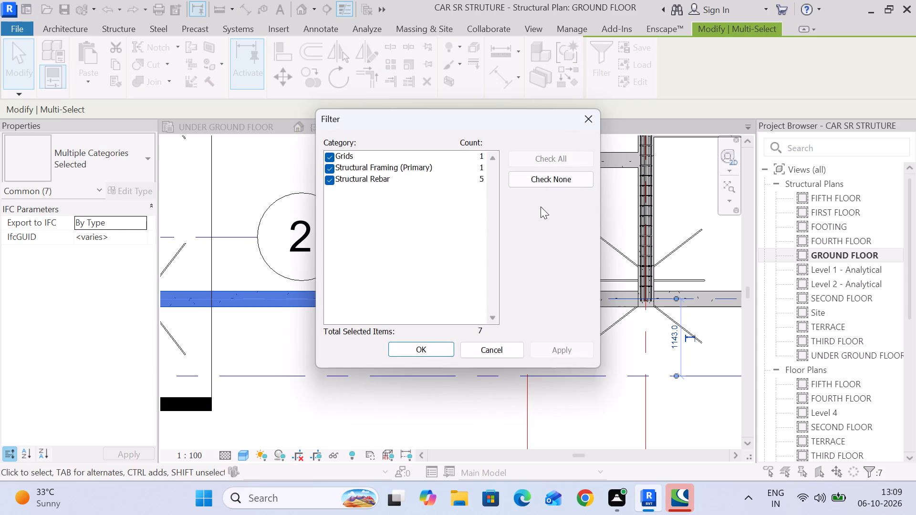
pyautogui.click(532, 183)
pyautogui.click(323, 184)
pyautogui.click(329, 180)
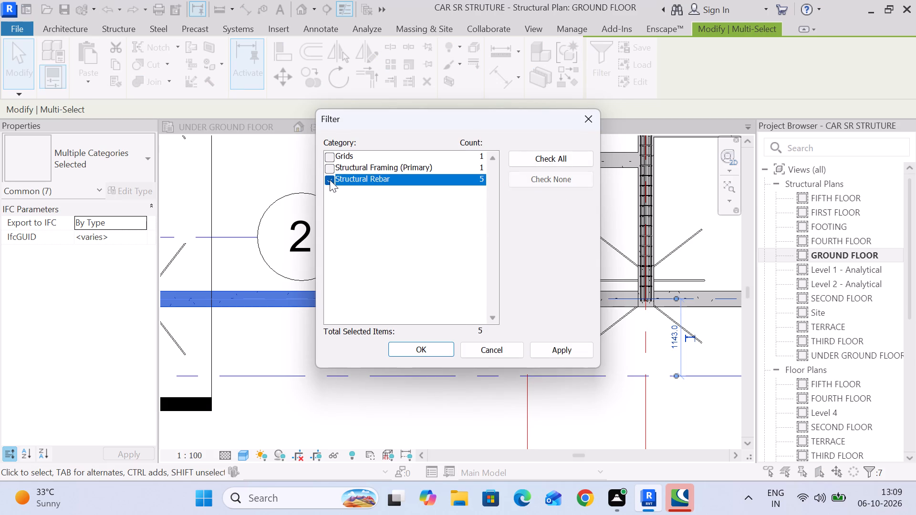
pyautogui.click(421, 348)
pyautogui.scroll(-7, 96, 263)
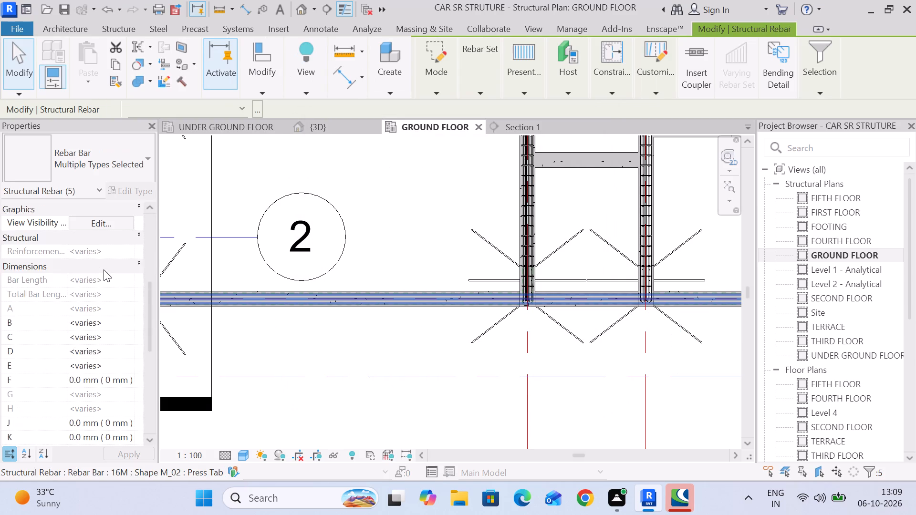
pyautogui.scroll(2, 104, 269)
pyautogui.click(106, 289)
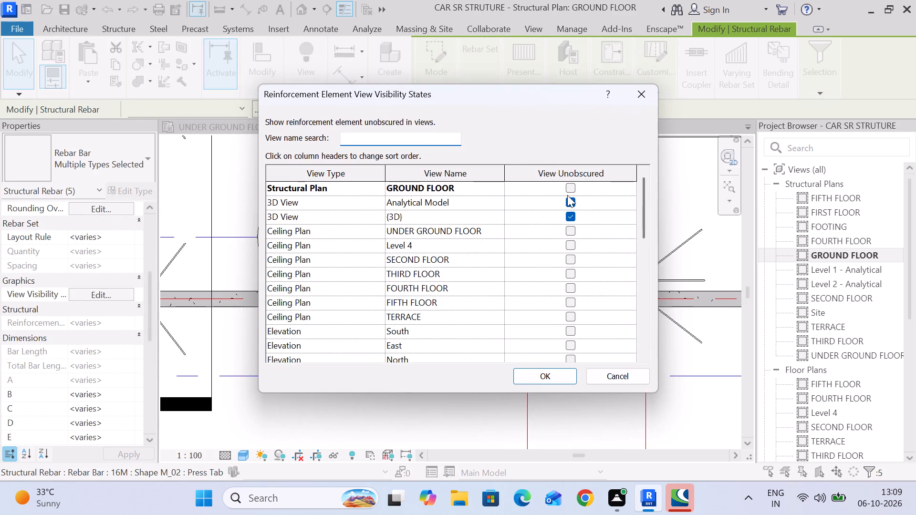
pyautogui.click(569, 191)
pyautogui.click(553, 379)
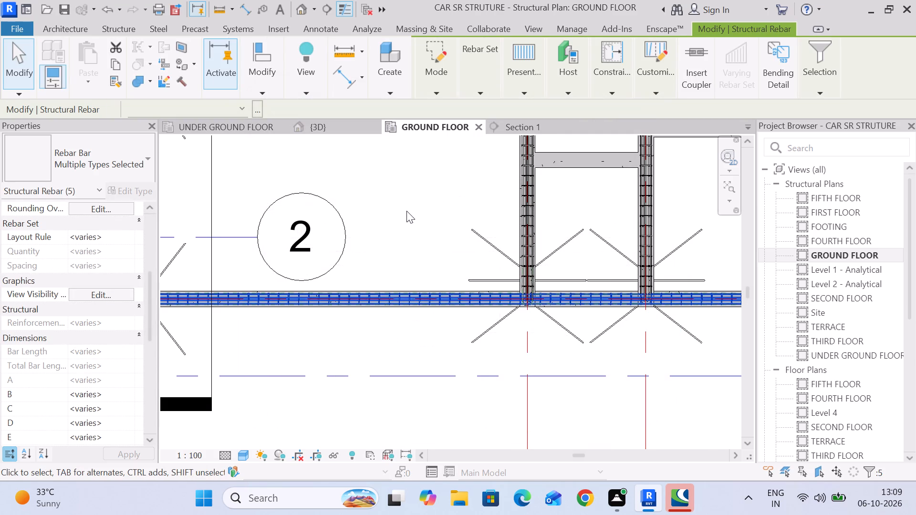
pyautogui.click(407, 209)
pyautogui.scroll(-5, 410, 209)
pyautogui.moveTo(410, 209); pyautogui.dragTo(368, 173, button='middle')
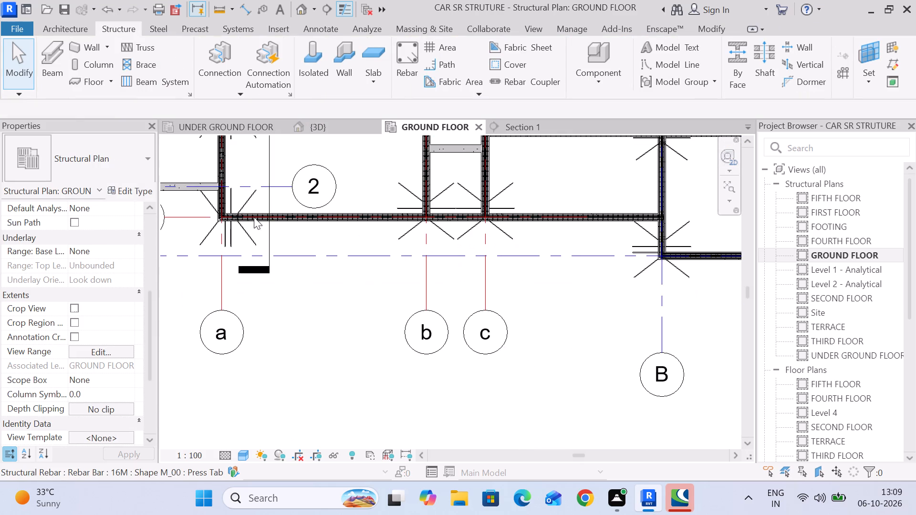
# In Section 1, flip the bottom and upper 16M bars at the FIRST FLOOR end column so their hooks turn into the beam.
pyautogui.click(516, 135)
pyautogui.click(518, 130)
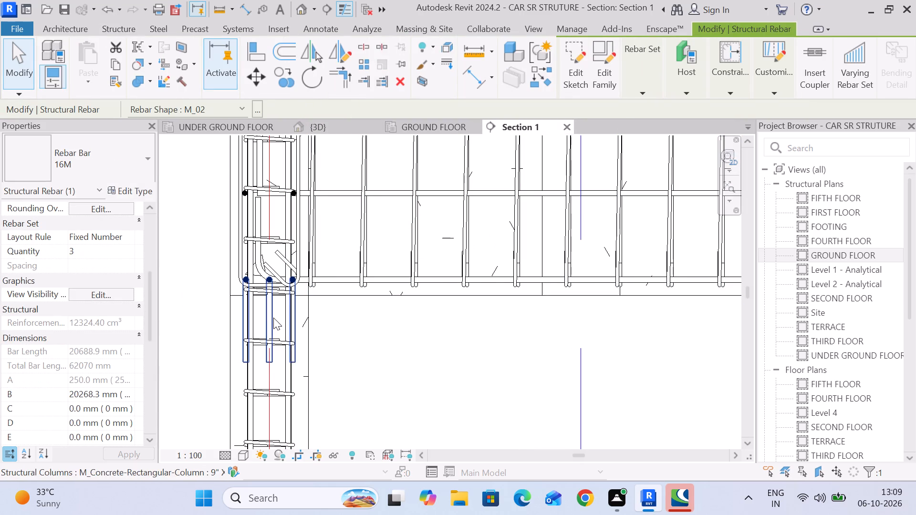
pyautogui.click(272, 318)
pyautogui.scroll(-8, 421, 265)
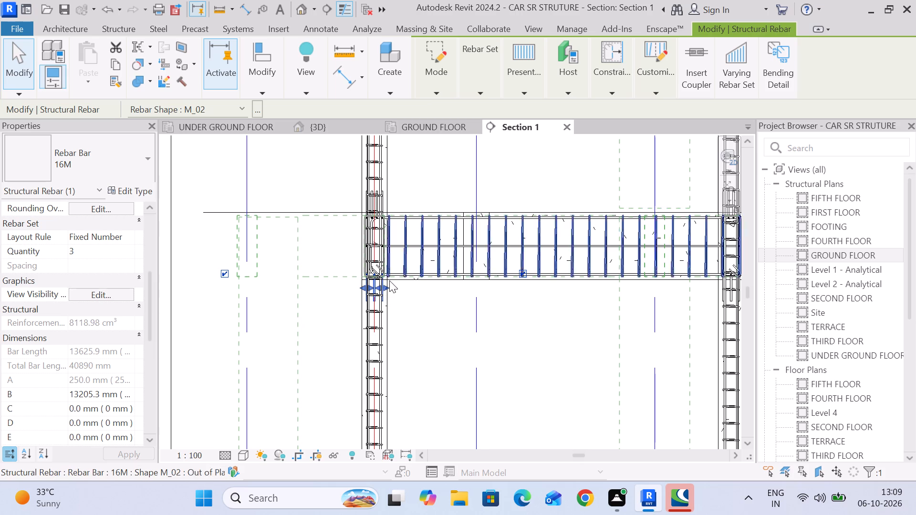
pyautogui.scroll(6, 389, 280)
pyautogui.press('space')
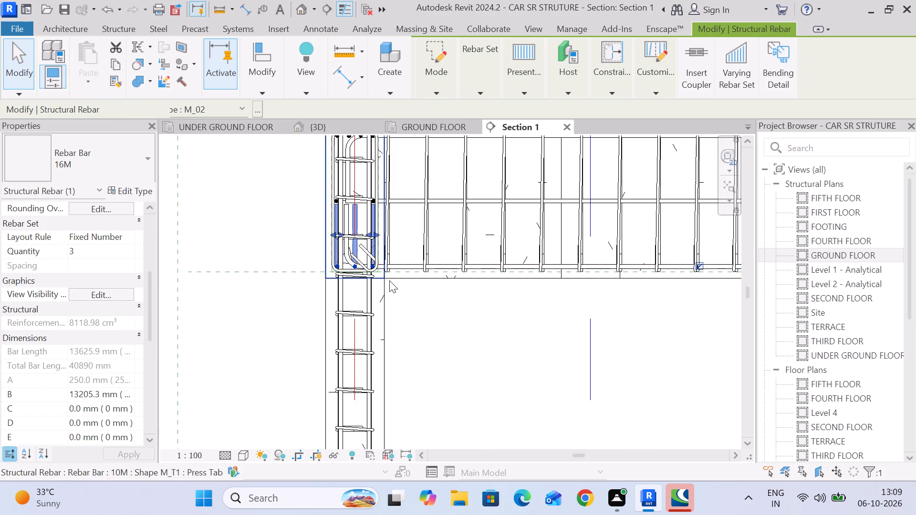
pyautogui.scroll(1, 436, 311)
pyautogui.moveTo(442, 321); pyautogui.dragTo(505, 420, button='middle')
pyautogui.scroll(6, 402, 224)
pyautogui.moveTo(406, 241); pyautogui.dragTo(421, 361, button='middle')
pyautogui.click(440, 182)
pyautogui.press('space')
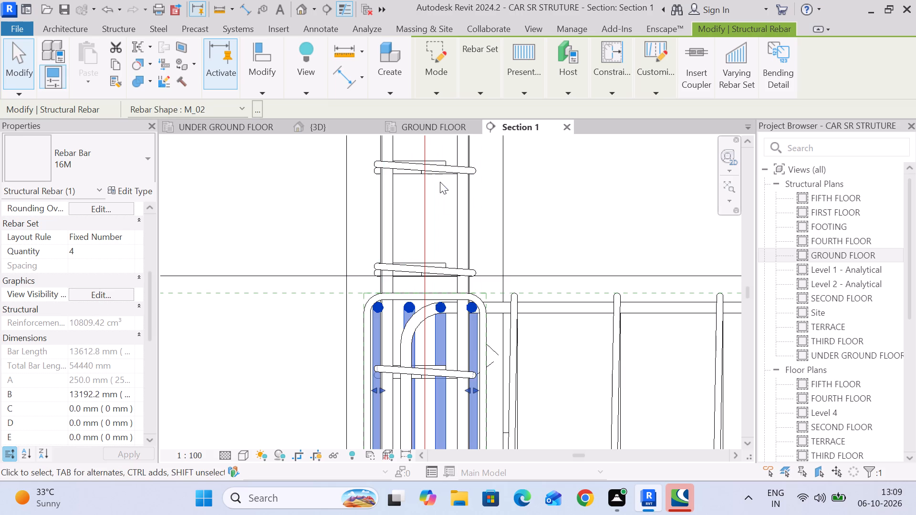
# Flip the bottom and upper 16M bars at the middle column of the UNDER GROUND FLOOR so their hooks turn into the beam.
pyautogui.scroll(-6, 457, 183)
pyautogui.scroll(-4, 485, 213)
pyautogui.moveTo(558, 303); pyautogui.dragTo(399, 241, button='middle')
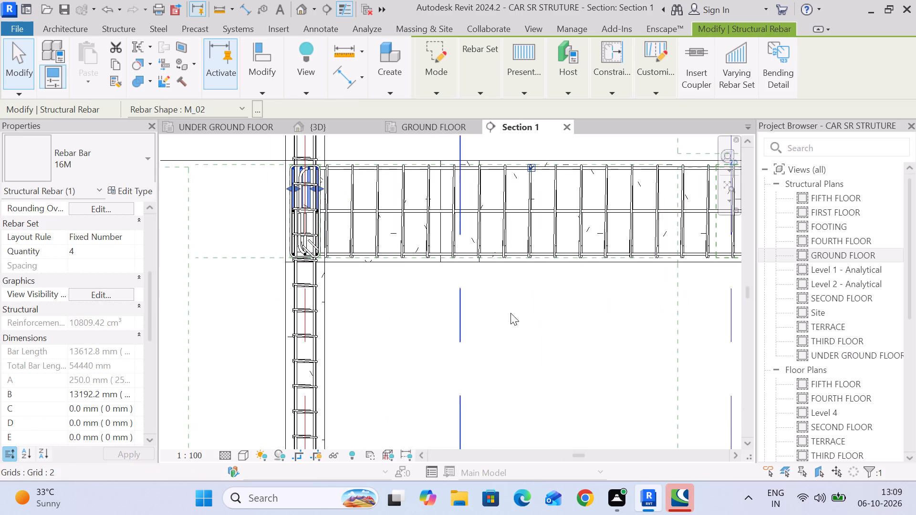
pyautogui.click(564, 330)
pyautogui.scroll(-4, 580, 332)
pyautogui.moveTo(574, 333); pyautogui.dragTo(339, 294, button='middle')
pyautogui.moveTo(549, 245); pyautogui.dragTo(301, 245, button='middle')
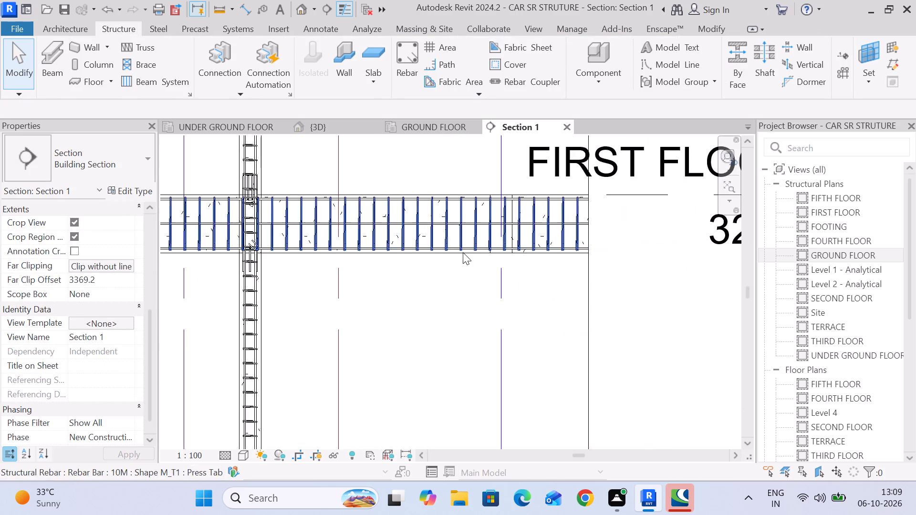
pyautogui.scroll(-6, 465, 253)
pyautogui.moveTo(431, 366); pyautogui.dragTo(576, 193, button='middle')
pyautogui.moveTo(550, 338); pyautogui.dragTo(516, 196, button='middle')
pyautogui.scroll(5, 471, 238)
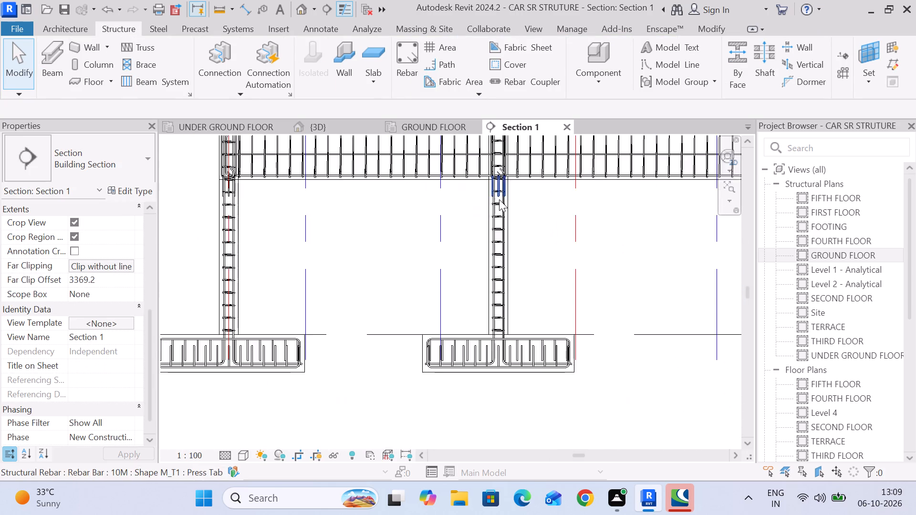
pyautogui.scroll(7, 499, 199)
pyautogui.moveTo(500, 202); pyautogui.dragTo(516, 306, button='middle')
pyautogui.scroll(6, 509, 269)
pyautogui.click(514, 262)
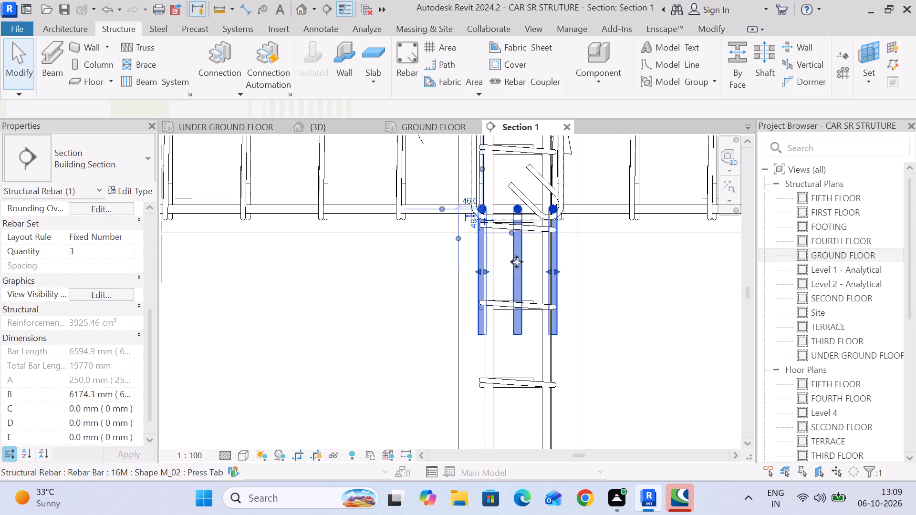
pyautogui.press('space')
pyautogui.scroll(-5, 534, 265)
pyautogui.moveTo(533, 288); pyautogui.dragTo(537, 427, button='middle')
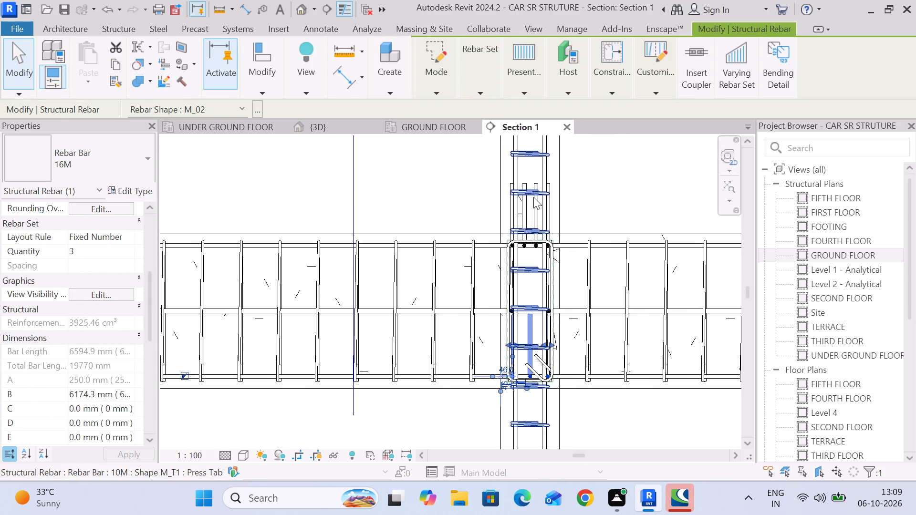
pyautogui.click(527, 206)
pyautogui.press('space')
# Flip the bottom and upper 16M bars at the UNDER GROUND FLOOR end column so their hooks turn into the beam.
pyautogui.scroll(-4, 492, 256)
pyautogui.moveTo(380, 297); pyautogui.dragTo(638, 242, button='middle')
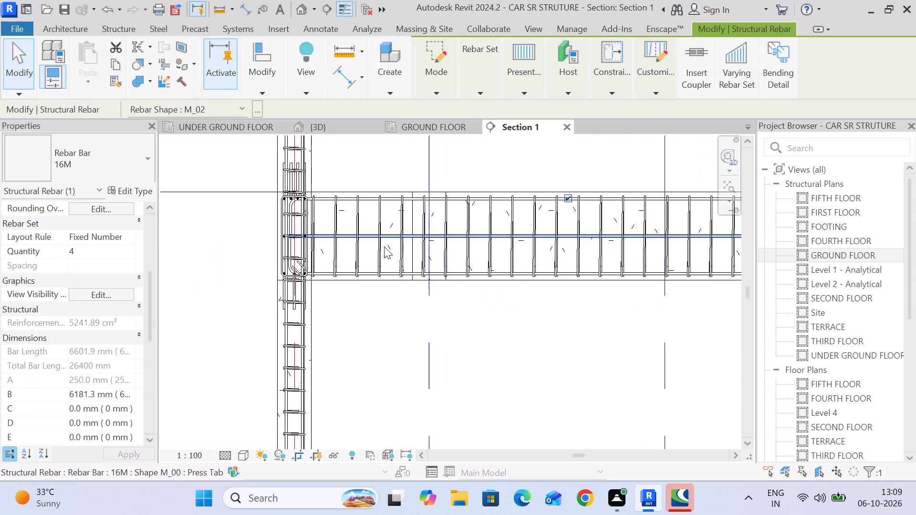
pyautogui.moveTo(352, 253); pyautogui.dragTo(500, 262, button='middle')
pyautogui.scroll(5, 394, 268)
pyautogui.click(493, 331)
pyautogui.press('space')
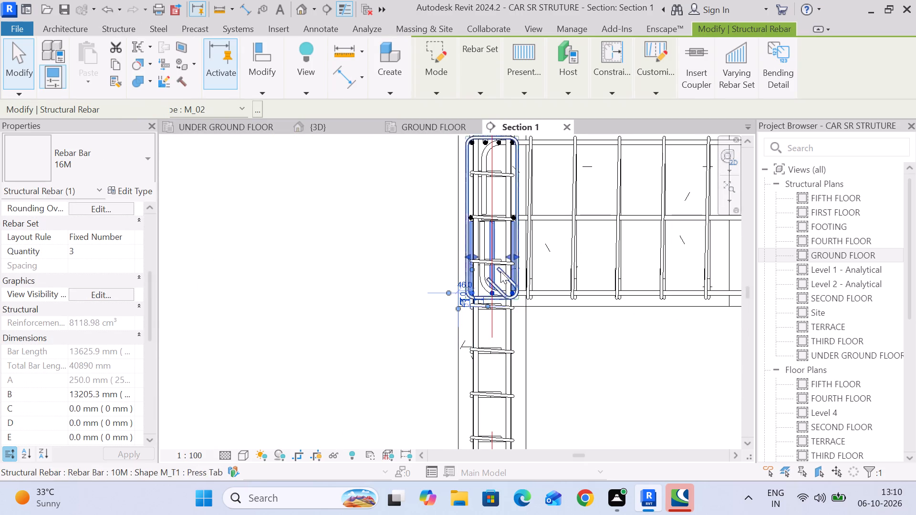
pyautogui.moveTo(495, 208); pyautogui.dragTo(491, 328, button='middle')
pyautogui.click(490, 225)
pyautogui.press('space')
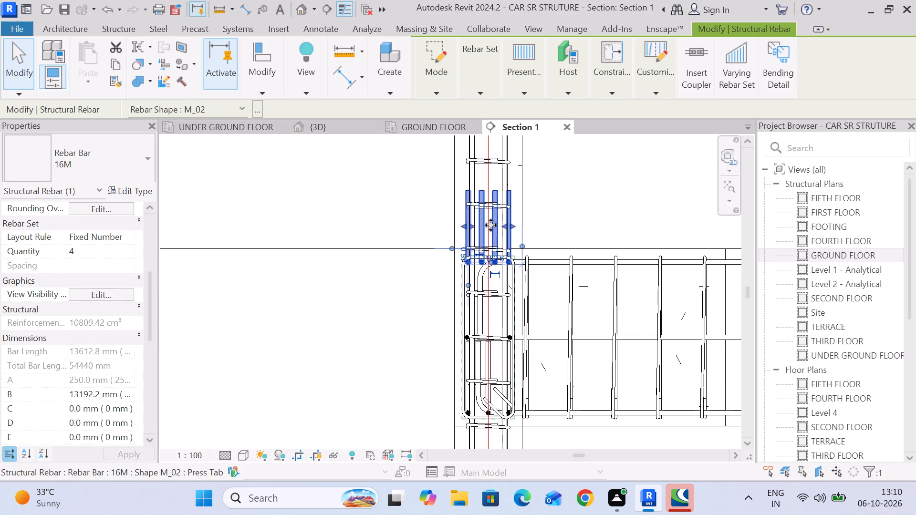
# Flip the bottom and upper 16M bars at the middle column of the GROUND FLOOR so their hooks turn into the beam.
pyautogui.scroll(-5, 508, 248)
pyautogui.moveTo(708, 295); pyautogui.dragTo(384, 295, button='middle')
pyautogui.scroll(-6, 425, 300)
pyautogui.moveTo(555, 347); pyautogui.dragTo(297, 291, button='middle')
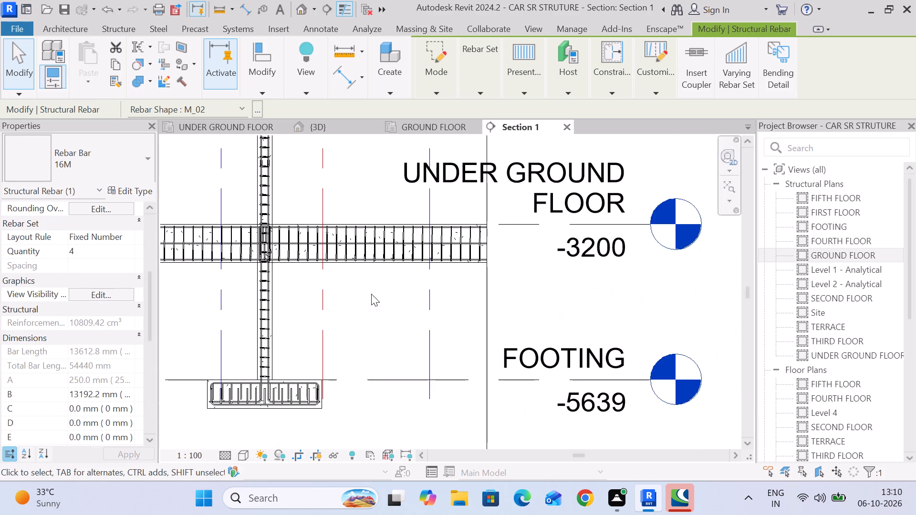
pyautogui.scroll(-6, 448, 290)
pyautogui.moveTo(358, 270); pyautogui.dragTo(450, 376, button='middle')
pyautogui.scroll(6, 458, 358)
pyautogui.scroll(7, 458, 287)
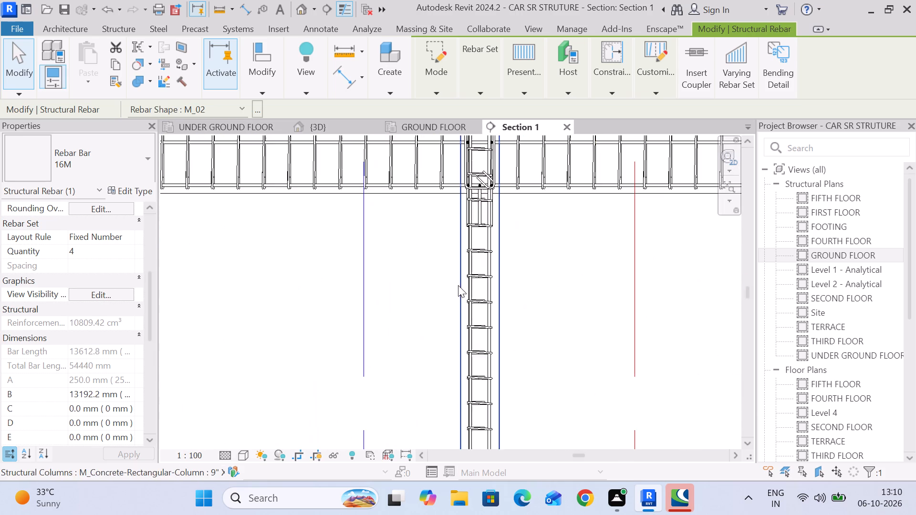
pyautogui.moveTo(488, 289); pyautogui.dragTo(544, 432, button='middle')
pyautogui.scroll(5, 559, 343)
pyautogui.click(519, 360)
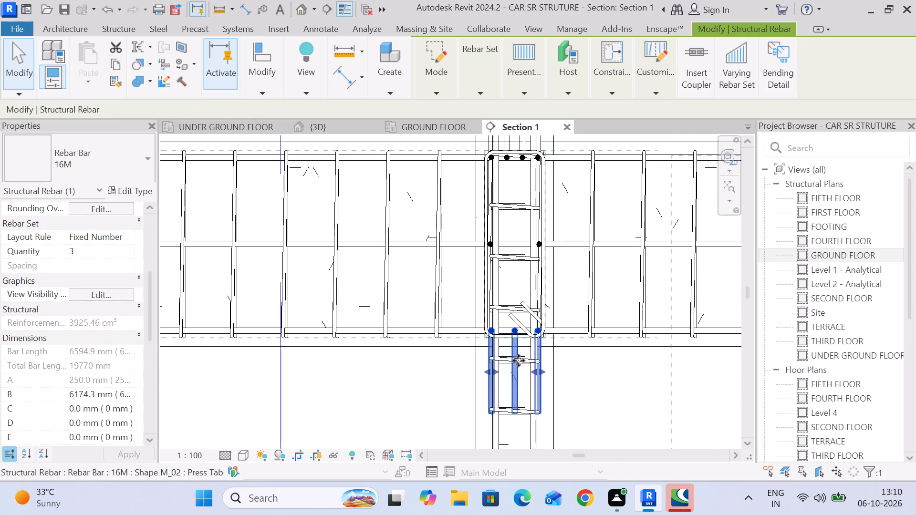
pyautogui.press('space')
pyautogui.scroll(-3, 486, 368)
pyautogui.moveTo(487, 349); pyautogui.dragTo(495, 439, button='middle')
pyautogui.scroll(1, 494, 439)
pyautogui.click(519, 280)
pyautogui.press('space')
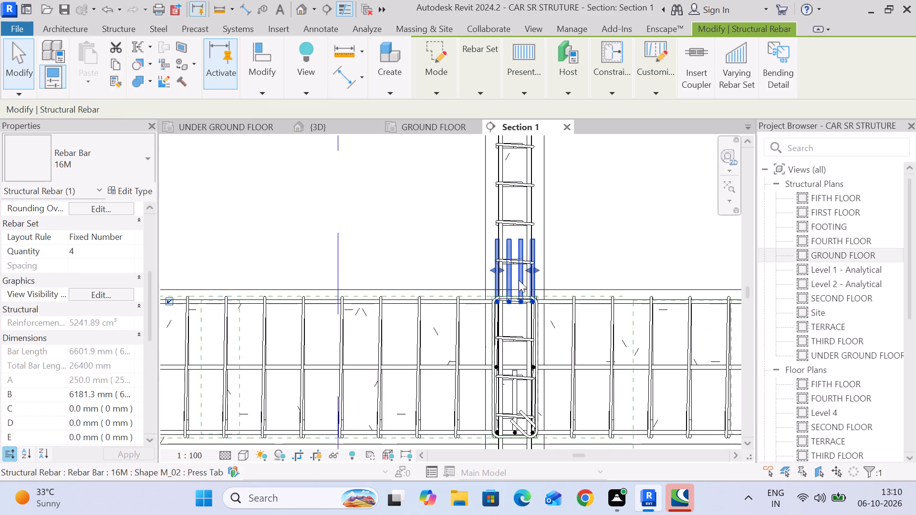
# Flip the bottom and upper 16M bars at the GROUND FLOOR end column so their hooks turn into the beam.
pyautogui.scroll(-4, 506, 328)
pyautogui.moveTo(325, 364); pyautogui.dragTo(687, 365, button='middle')
pyautogui.moveTo(663, 368); pyautogui.dragTo(426, 305, button='middle')
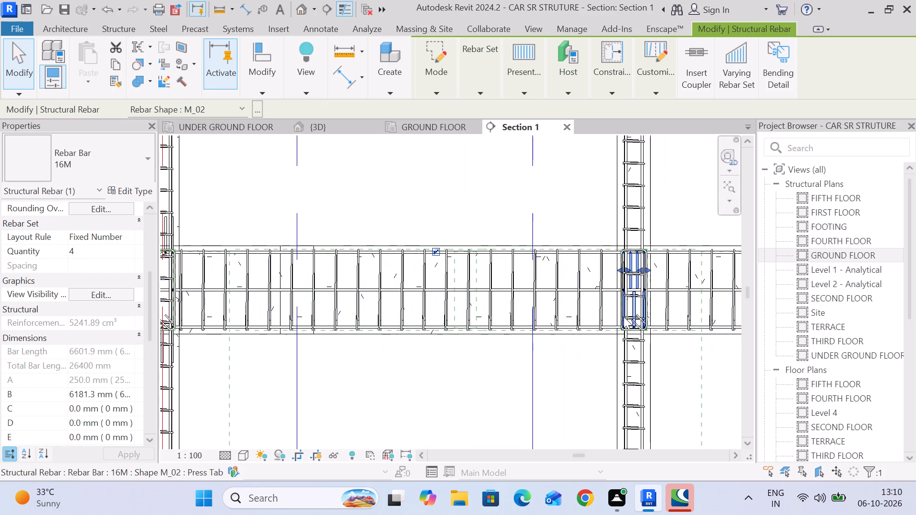
pyautogui.scroll(2, 624, 315)
pyautogui.moveTo(406, 316); pyautogui.dragTo(728, 320, button='middle')
pyautogui.scroll(4, 333, 337)
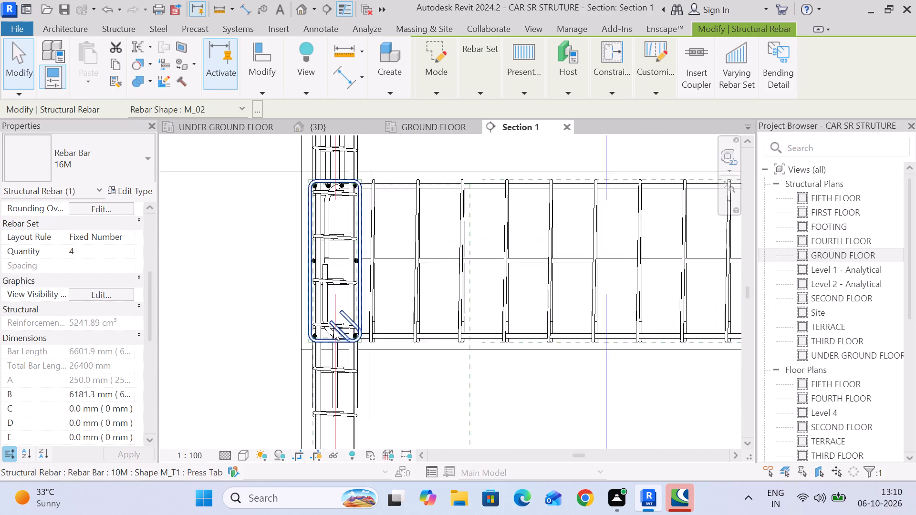
pyautogui.click(335, 358)
pyautogui.press('space')
pyautogui.scroll(-4, 339, 356)
pyautogui.moveTo(355, 380); pyautogui.dragTo(400, 435, button='middle')
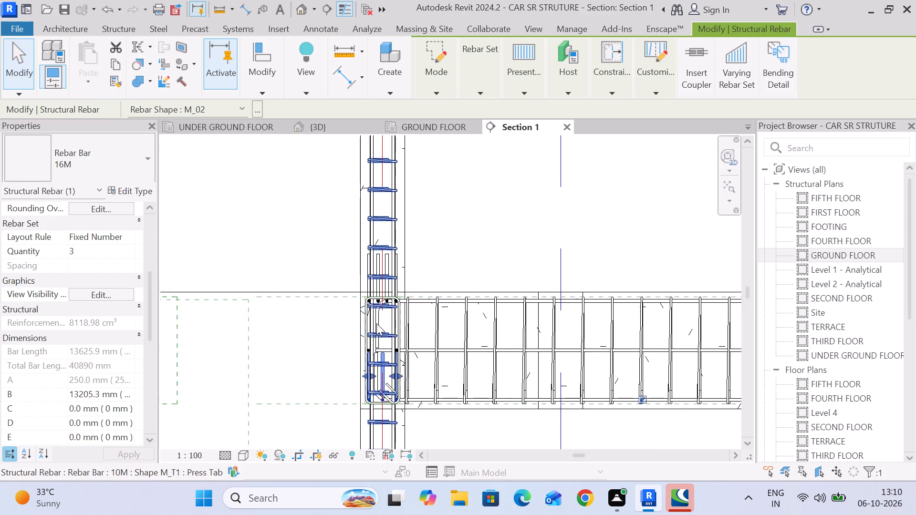
pyautogui.scroll(5, 377, 321)
pyautogui.click(398, 257)
pyautogui.press('space')
# Flip the upper and bottom 16M bars at the middle column of the FIRST FLOOR so their hooks turn into the beam.
pyautogui.scroll(-14, 413, 251)
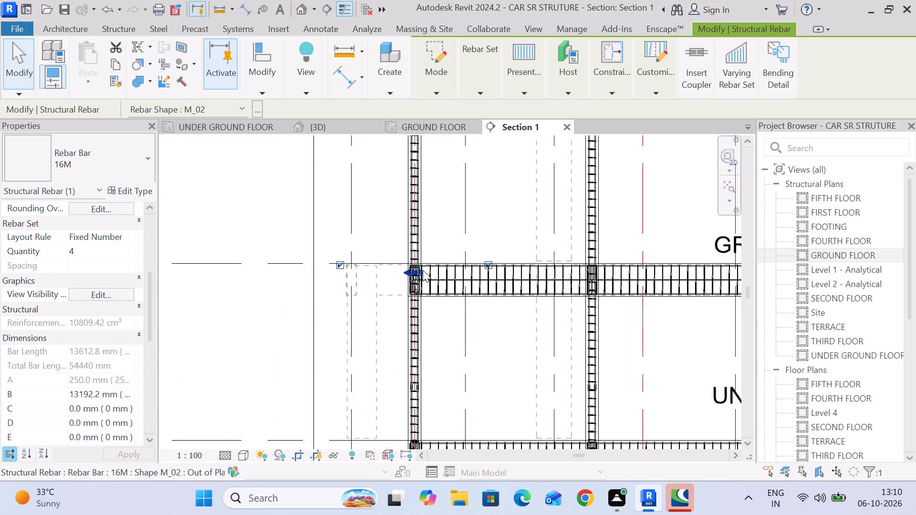
pyautogui.moveTo(505, 240); pyautogui.dragTo(514, 401, button='middle')
pyautogui.scroll(2, 424, 257)
pyautogui.scroll(1, 538, 291)
pyautogui.moveTo(538, 291); pyautogui.dragTo(523, 288, button='middle')
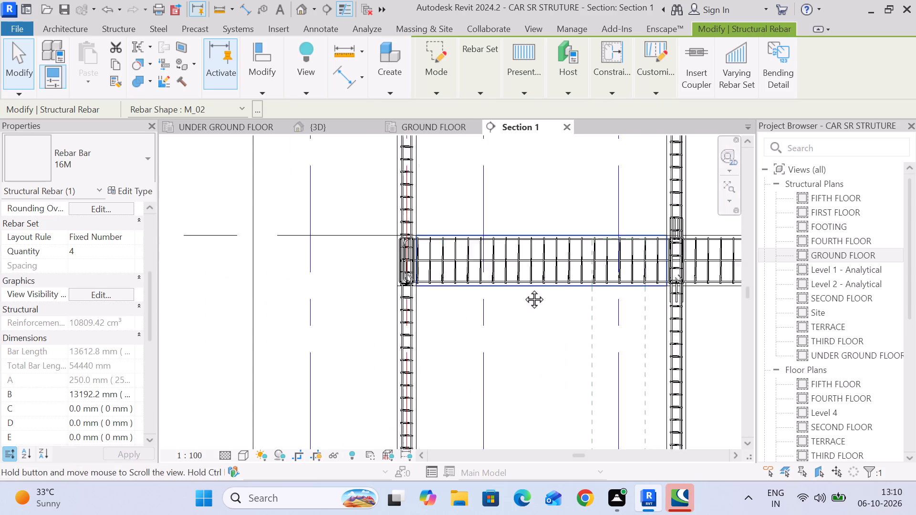
pyautogui.moveTo(523, 288); pyautogui.dragTo(331, 286, button='middle')
pyautogui.scroll(5, 428, 241)
pyautogui.click(510, 216)
pyautogui.click(576, 197)
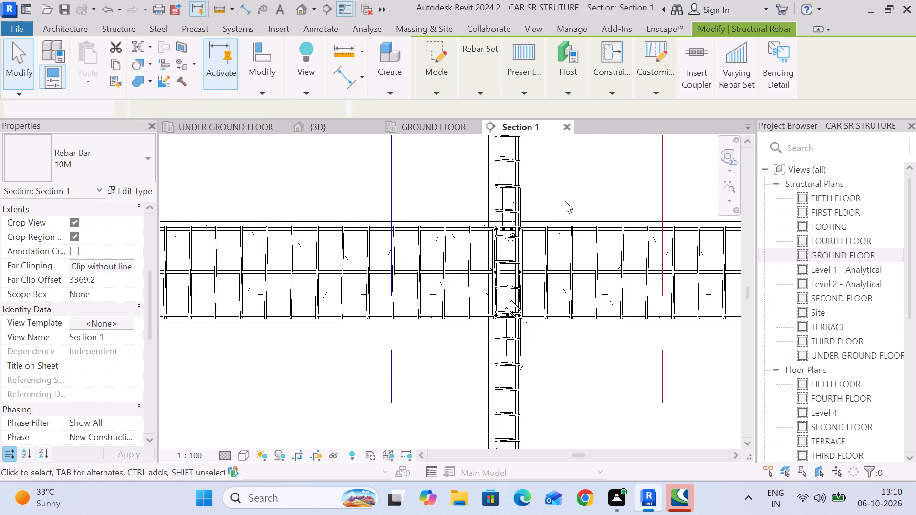
pyautogui.scroll(5, 513, 203)
pyautogui.click(510, 194)
pyautogui.press('space')
pyautogui.scroll(-5, 540, 289)
pyautogui.moveTo(535, 296); pyautogui.dragTo(535, 237, button='middle')
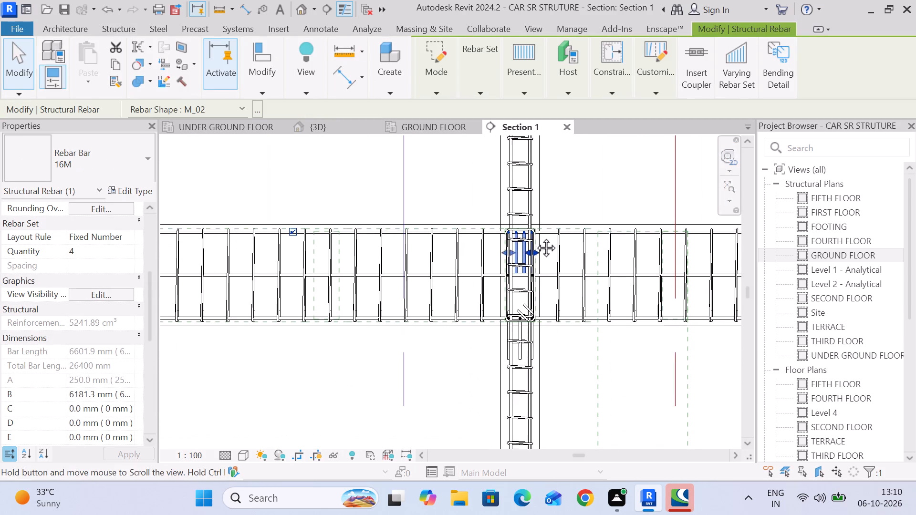
pyautogui.moveTo(535, 237); pyautogui.dragTo(535, 227, button='middle')
pyautogui.scroll(5, 572, 309)
pyautogui.click(537, 312)
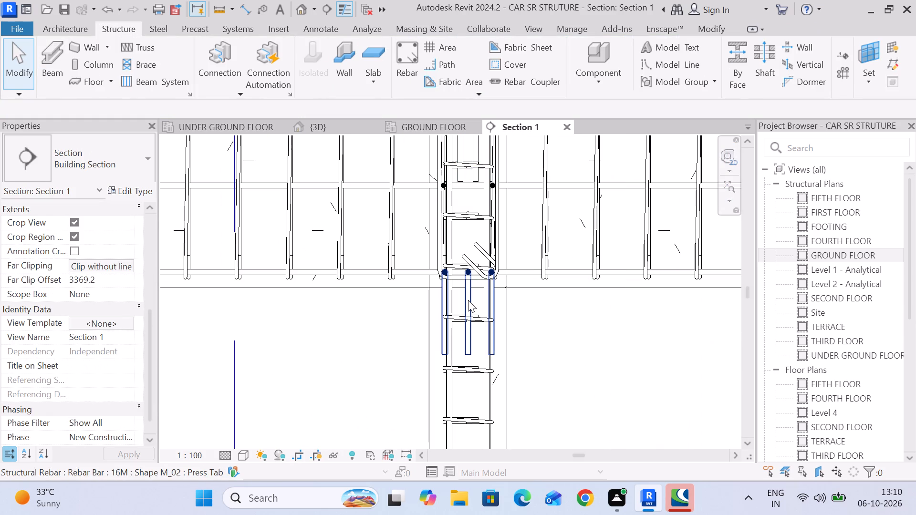
pyautogui.press('space')
pyautogui.click(468, 300)
pyautogui.press('space')
pyautogui.scroll(-5, 519, 324)
pyautogui.moveTo(520, 338); pyautogui.dragTo(520, 422, button='middle')
pyautogui.click(533, 415)
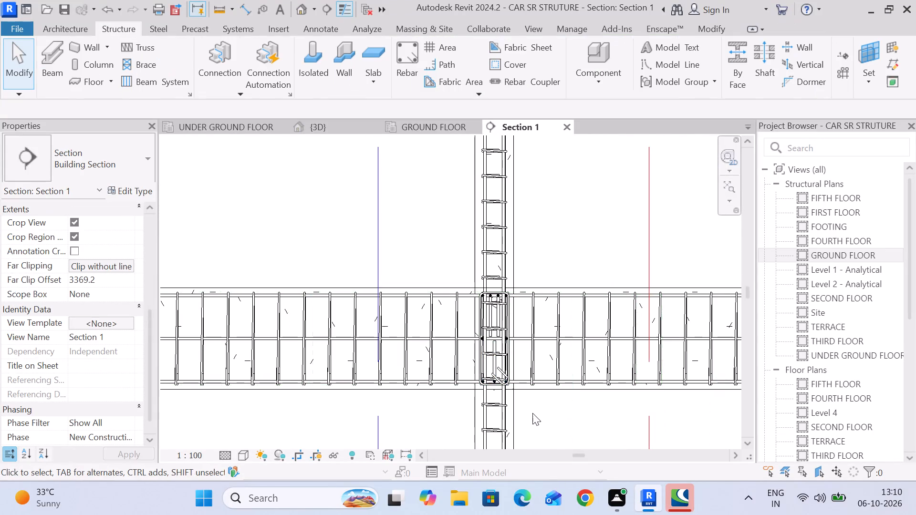
# Flip the bottom and upper 16M bars at the SECOND FLOOR end column so their hooks turn into the beam.
pyautogui.scroll(-7, 534, 407)
pyautogui.scroll(-6, 540, 346)
pyautogui.moveTo(543, 352); pyautogui.dragTo(583, 433, button='middle')
pyautogui.scroll(5, 501, 335)
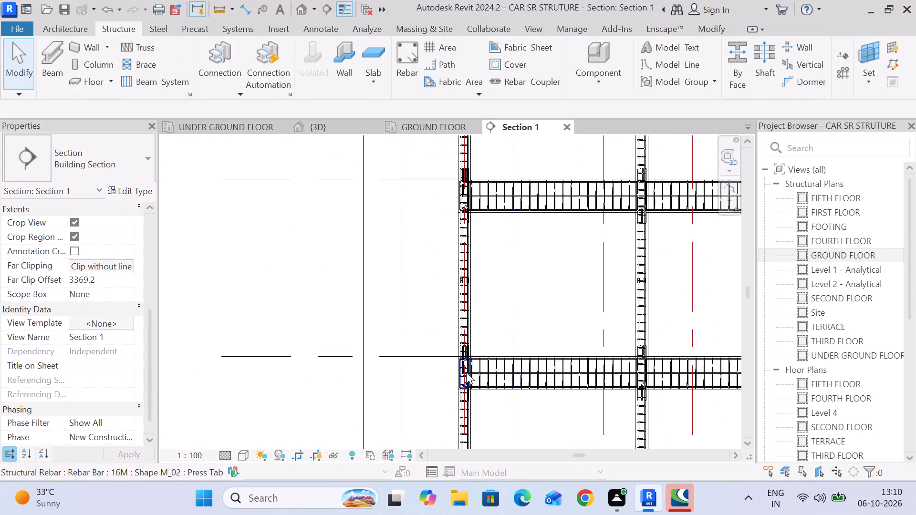
pyautogui.scroll(7, 466, 373)
pyautogui.scroll(5, 431, 318)
pyautogui.moveTo(511, 416); pyautogui.dragTo(538, 301, button='middle')
pyautogui.scroll(-4, 538, 289)
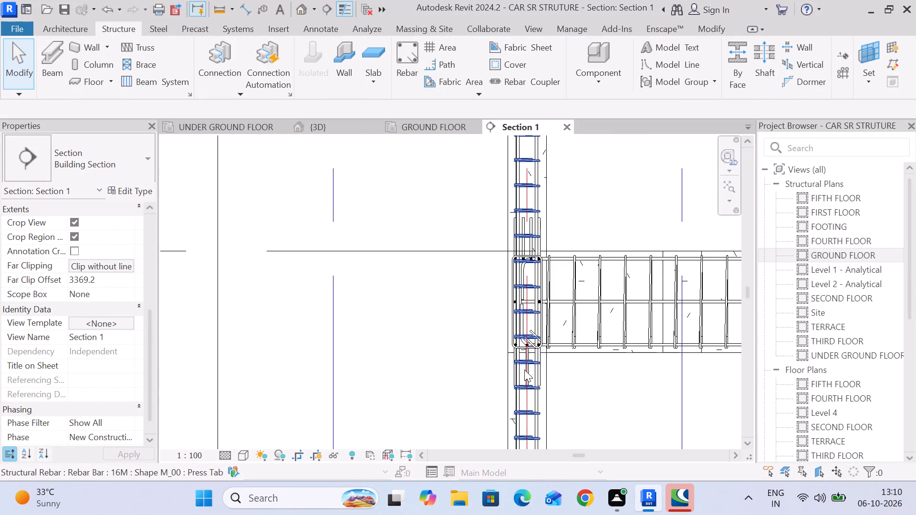
pyautogui.click(537, 370)
pyautogui.press('space')
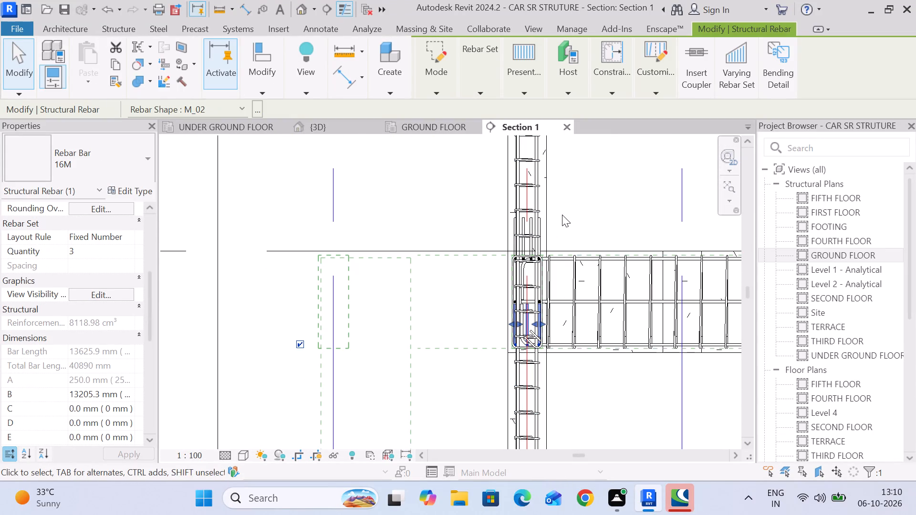
pyautogui.click(562, 215)
pyautogui.scroll(6, 530, 227)
pyautogui.click(520, 229)
pyautogui.press('space')
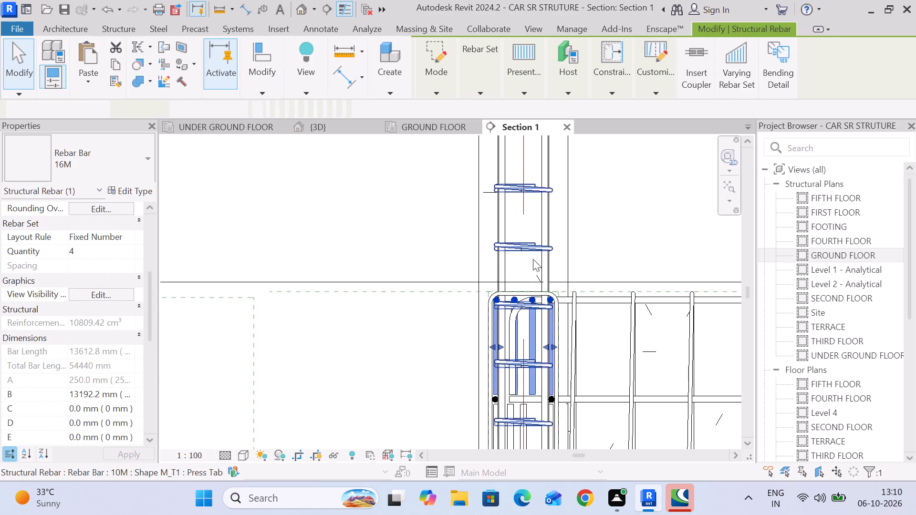
# Flip the bottom and upper 16M bars at the middle column of the SECOND FLOOR so their hooks turn into the beam.
pyautogui.scroll(-6, 533, 257)
pyautogui.scroll(-1, 608, 332)
pyautogui.moveTo(608, 332); pyautogui.dragTo(319, 255, button='middle')
pyautogui.scroll(1, 603, 332)
pyautogui.scroll(-3, 569, 288)
pyautogui.moveTo(571, 294); pyautogui.dragTo(284, 294, button='middle')
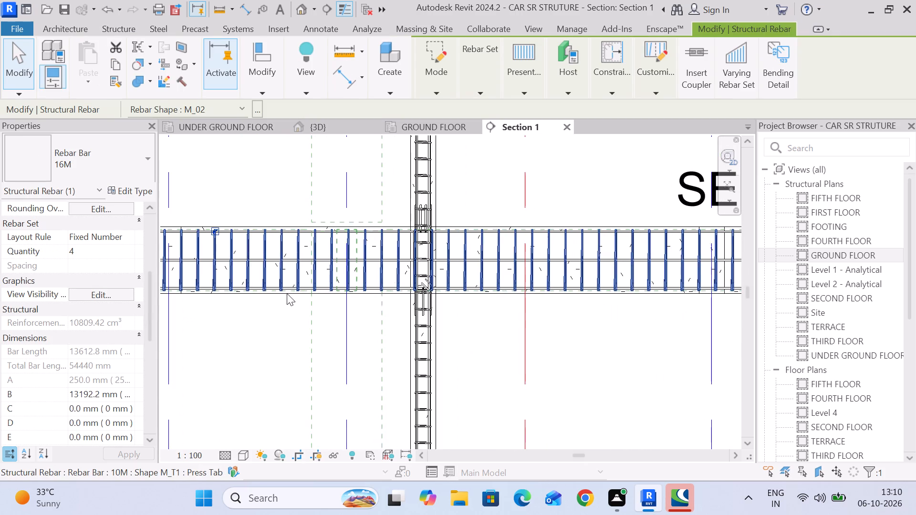
pyautogui.scroll(5, 431, 290)
pyautogui.click(514, 345)
pyautogui.scroll(5, 418, 323)
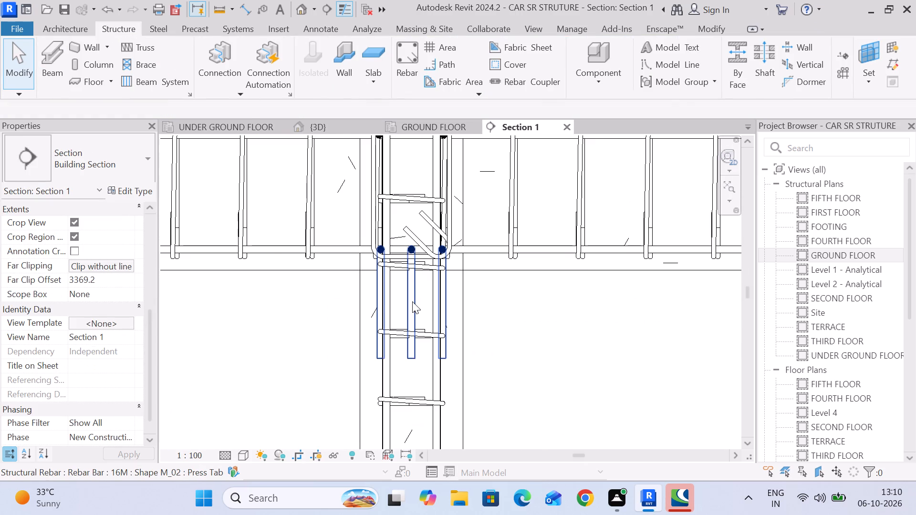
pyautogui.click(412, 301)
pyautogui.press('space')
pyautogui.scroll(-6, 424, 305)
pyautogui.moveTo(425, 318); pyautogui.dragTo(454, 438, button='middle')
pyautogui.scroll(5, 489, 295)
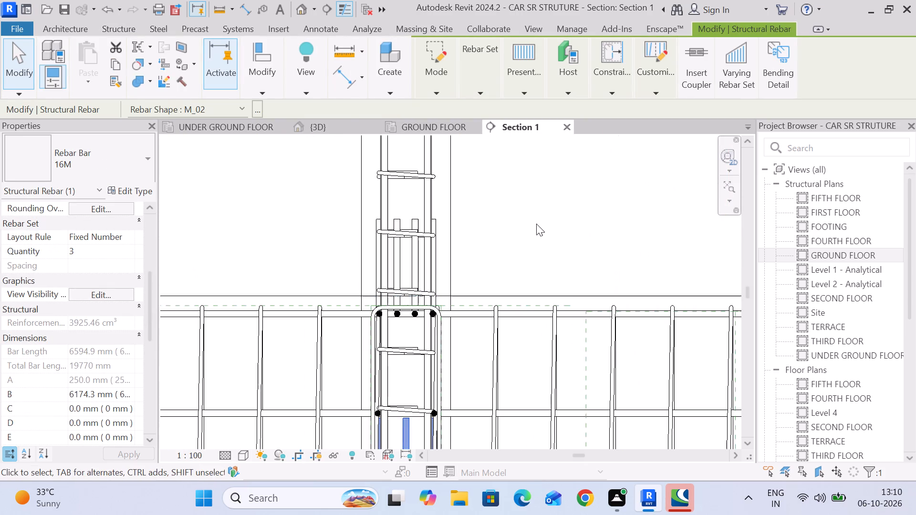
pyautogui.click(536, 224)
pyautogui.click(416, 252)
pyautogui.press('space')
# Flip the bottom and upper 16M bars at the THIRD FLOOR end column so their hooks turn into the beam.
pyautogui.scroll(-6, 427, 255)
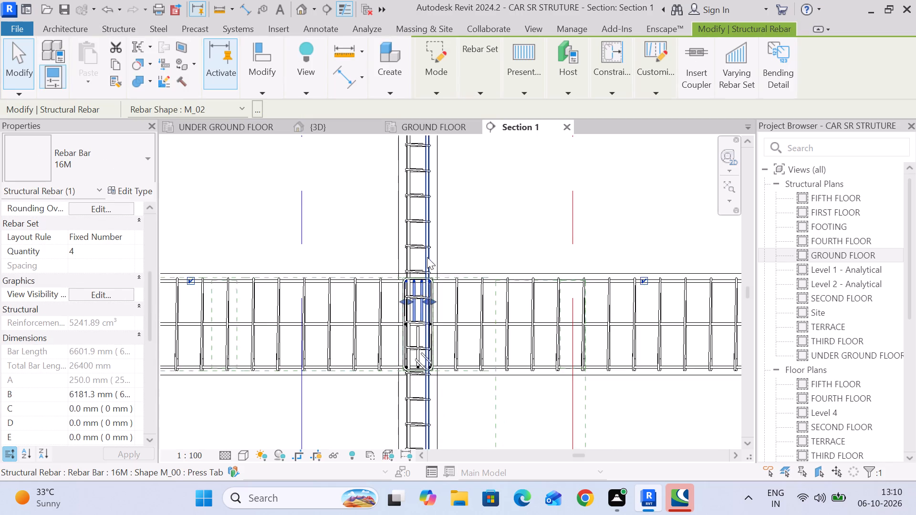
pyautogui.moveTo(503, 285); pyautogui.dragTo(418, 204, button='middle')
pyautogui.scroll(-4, 466, 266)
pyautogui.moveTo(467, 268); pyautogui.dragTo(312, 249, button='middle')
pyautogui.scroll(-5, 314, 250)
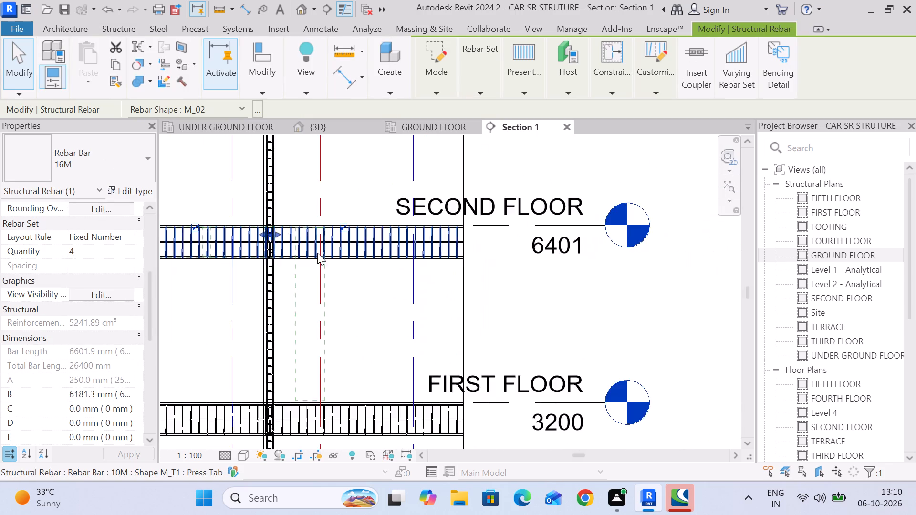
pyautogui.moveTo(320, 256); pyautogui.dragTo(590, 443, button='middle')
pyautogui.scroll(3, 515, 326)
pyautogui.scroll(5, 331, 287)
pyautogui.click(441, 296)
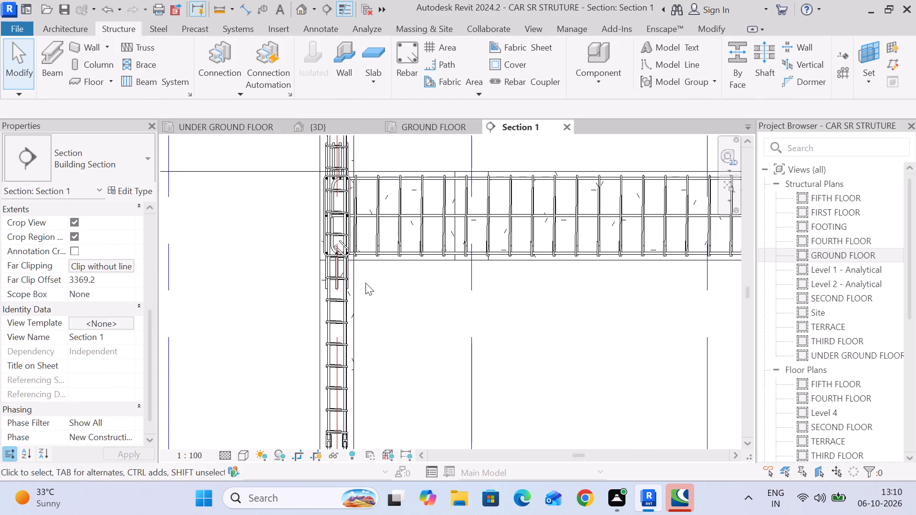
pyautogui.moveTo(355, 278); pyautogui.dragTo(455, 366, button='middle')
pyautogui.scroll(6, 455, 366)
pyautogui.click(429, 340)
pyautogui.click(485, 360)
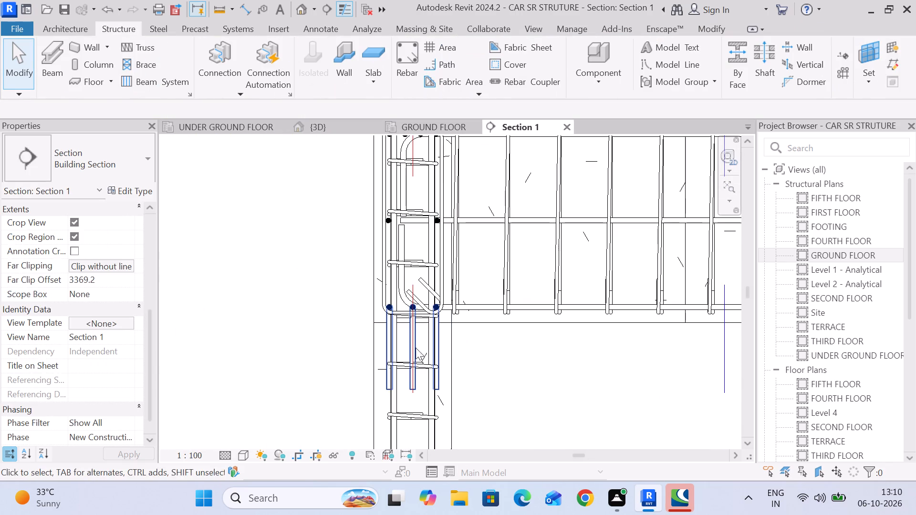
pyautogui.click(407, 342)
pyautogui.press('space')
pyautogui.scroll(-5, 428, 347)
pyautogui.moveTo(430, 360); pyautogui.dragTo(440, 461, button='middle')
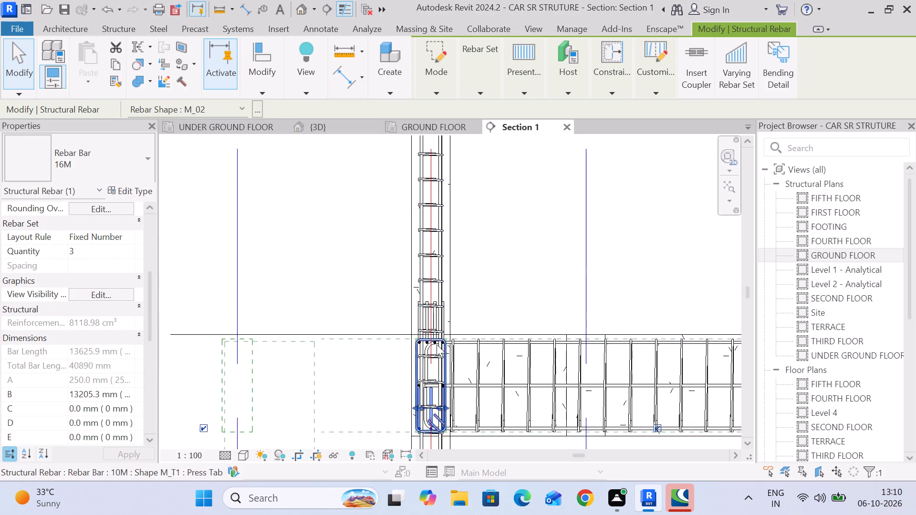
pyautogui.scroll(6, 435, 340)
pyautogui.click(556, 277)
pyautogui.click(453, 278)
pyautogui.press('space')
# Flip the bottom and upper 16M bars at the middle column of the THIRD FLOOR so their hooks turn into the beam.
pyautogui.scroll(-2, 546, 333)
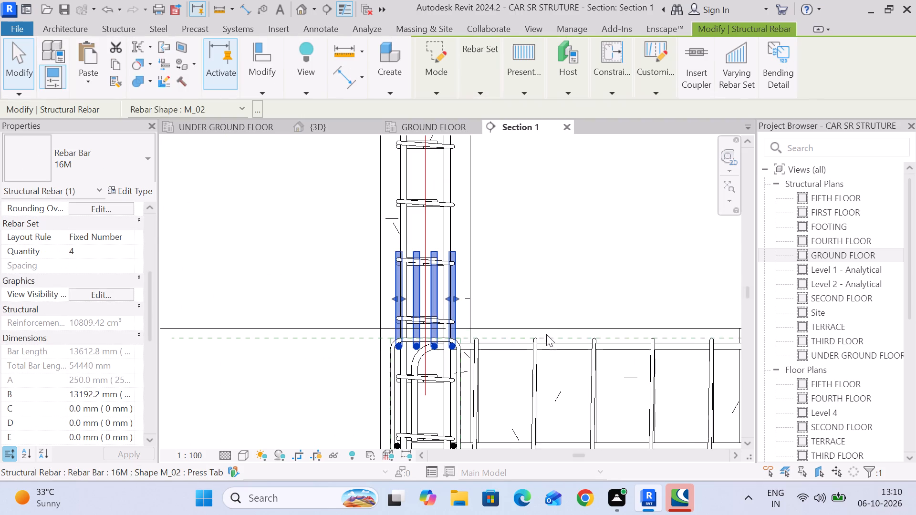
pyautogui.scroll(-4, 546, 334)
pyautogui.moveTo(567, 363); pyautogui.dragTo(393, 254, button='middle')
pyautogui.scroll(-5, 461, 317)
pyautogui.moveTo(567, 347); pyautogui.dragTo(308, 309, button='middle')
pyautogui.scroll(4, 466, 268)
pyautogui.scroll(5, 351, 247)
pyautogui.click(451, 393)
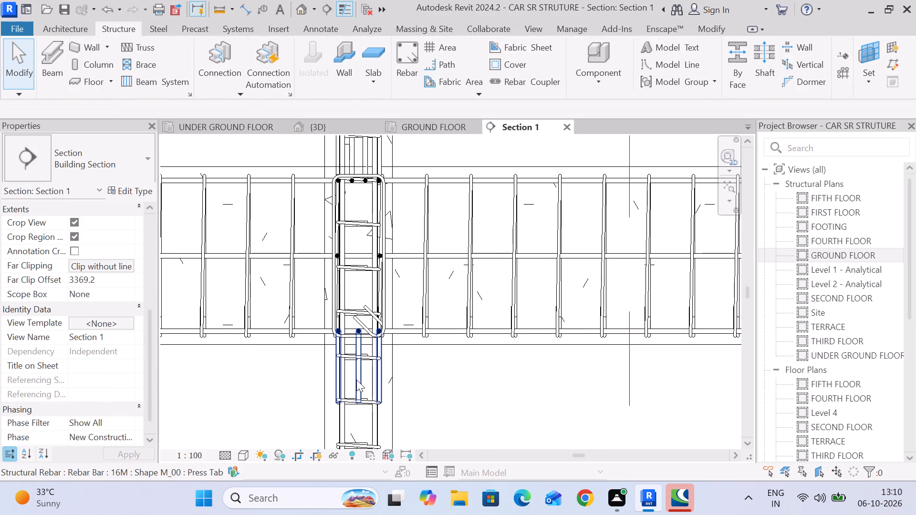
pyautogui.click(357, 380)
pyautogui.press('space')
pyautogui.scroll(-3, 389, 373)
pyautogui.moveTo(389, 372); pyautogui.dragTo(400, 454, button='middle')
pyautogui.scroll(5, 365, 301)
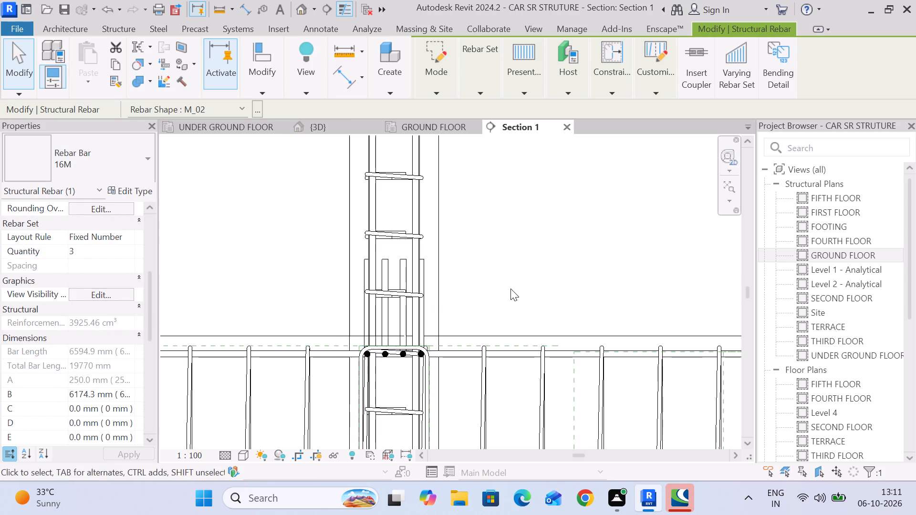
pyautogui.click(511, 288)
pyautogui.click(402, 306)
pyautogui.press('space')
# Flip the bottom and upper 16M bars at the FOURTH FLOOR end column so their hooks turn into the beam.
pyautogui.scroll(-6, 471, 317)
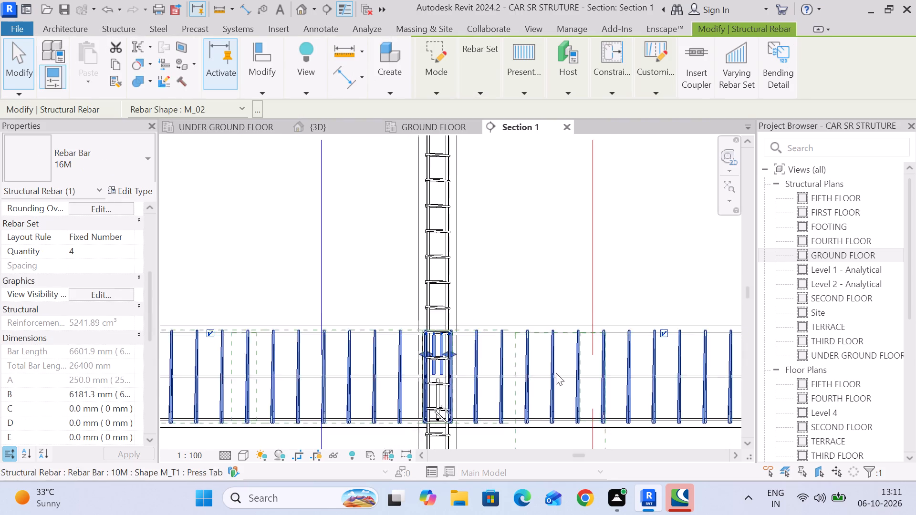
pyautogui.moveTo(556, 373); pyautogui.dragTo(375, 238, button='middle')
pyautogui.scroll(-5, 440, 302)
pyautogui.moveTo(527, 312); pyautogui.dragTo(344, 304, button='middle')
pyautogui.scroll(-5, 344, 304)
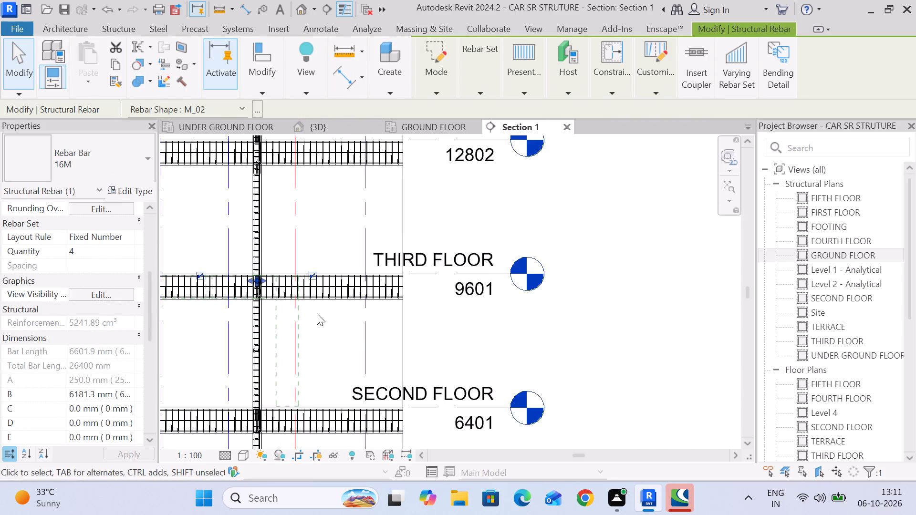
pyautogui.moveTo(317, 313); pyautogui.dragTo(614, 390, button='middle')
pyautogui.moveTo(489, 300); pyautogui.dragTo(524, 386, button='middle')
pyautogui.scroll(11, 477, 331)
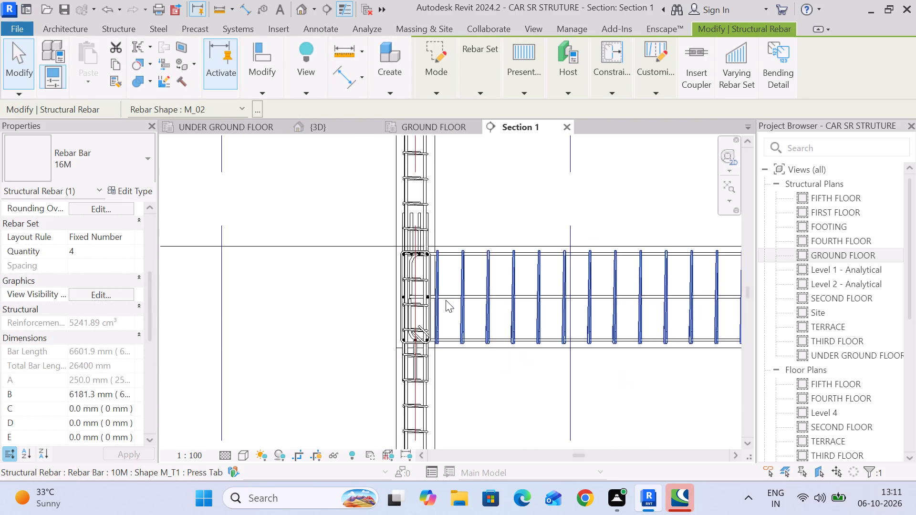
pyautogui.click(423, 376)
pyautogui.scroll(-5, 479, 374)
pyautogui.moveTo(476, 377); pyautogui.dragTo(476, 281, button='middle')
pyautogui.scroll(-5, 476, 285)
pyautogui.moveTo(488, 323); pyautogui.dragTo(431, 256, button='middle')
pyautogui.scroll(-4, 435, 260)
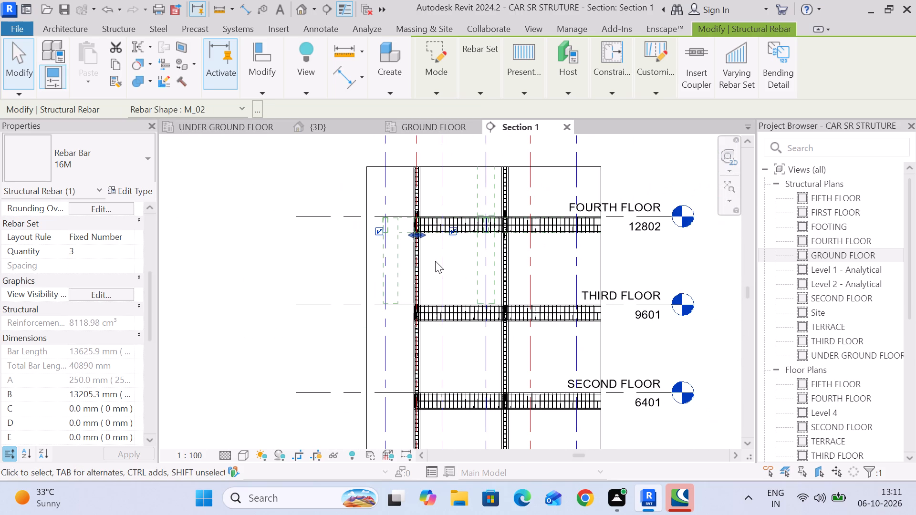
pyautogui.press('space')
pyautogui.moveTo(435, 262); pyautogui.dragTo(435, 416, button='middle')
pyautogui.scroll(6, 435, 384)
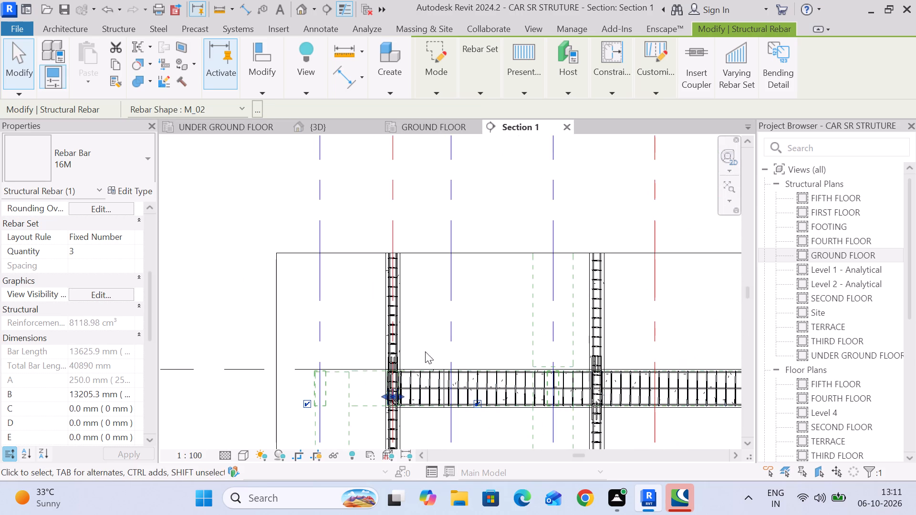
pyautogui.scroll(6, 407, 359)
pyautogui.moveTo(412, 360); pyautogui.dragTo(483, 250, button='middle')
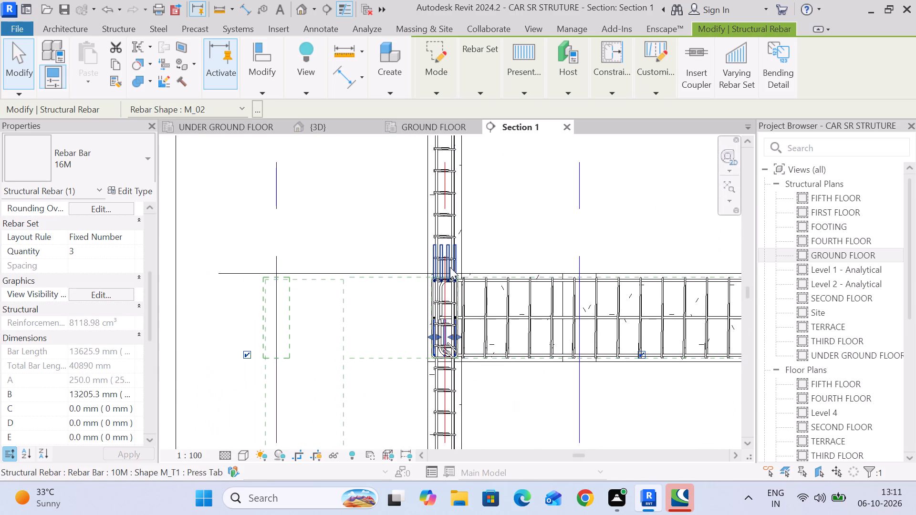
pyautogui.click(450, 267)
pyautogui.press('space')
pyautogui.scroll(-6, 495, 276)
pyautogui.scroll(-4, 524, 335)
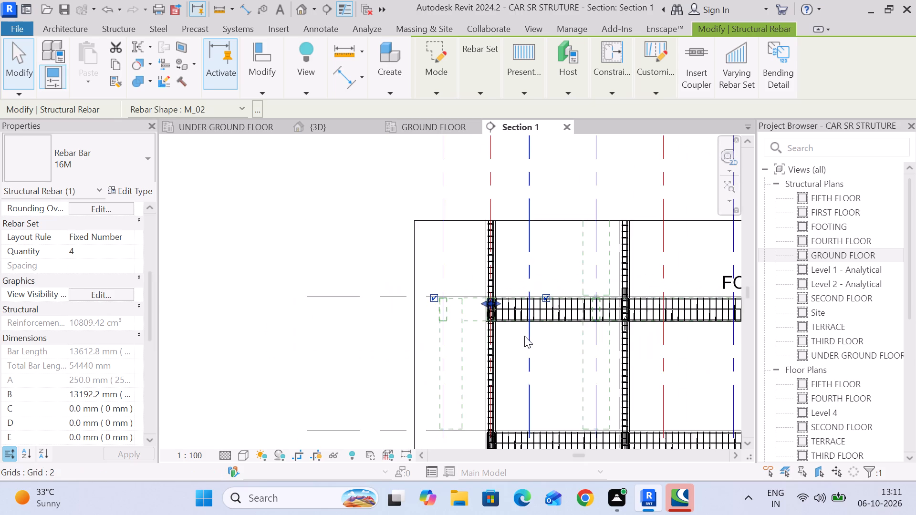
# Flip the upper and bottom 16M bars at the middle column of the FOURTH FLOOR so their hooks turn into the beam.
pyautogui.moveTo(527, 338); pyautogui.dragTo(257, 247, button='middle')
pyautogui.scroll(-4, 257, 247)
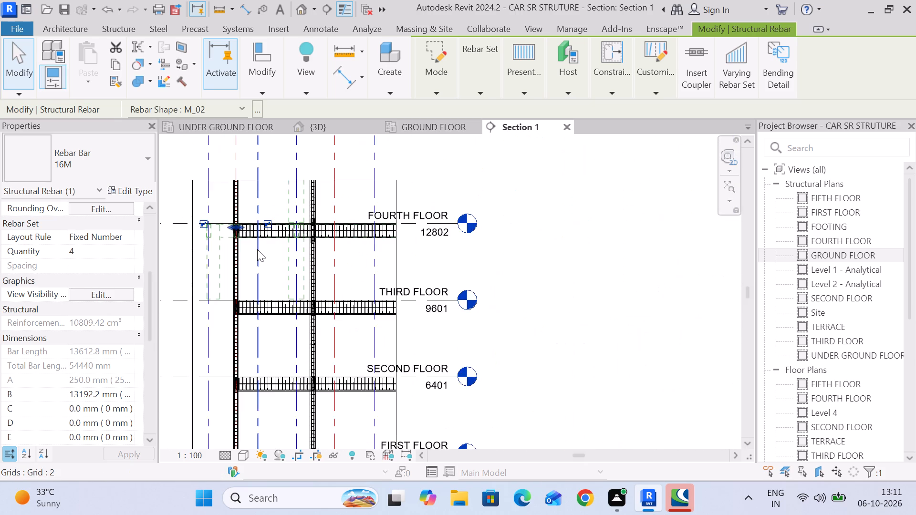
pyautogui.scroll(16, 310, 229)
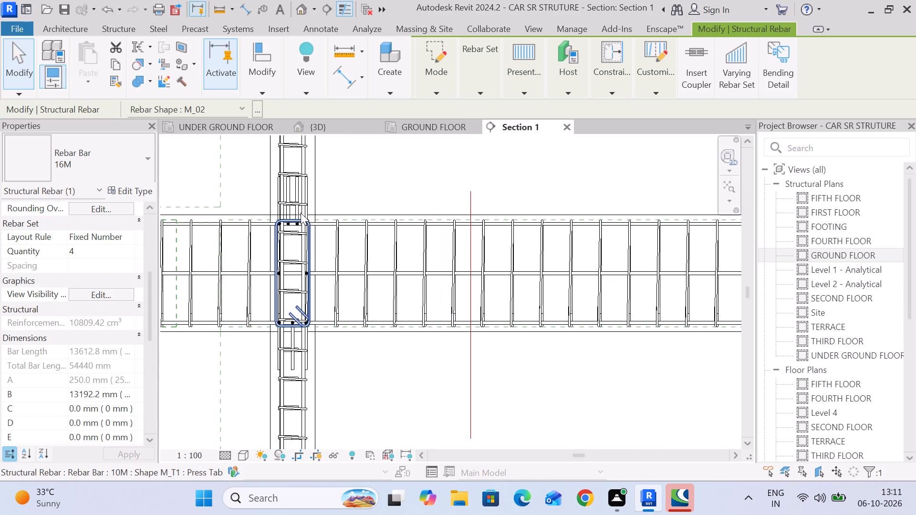
pyautogui.click(302, 189)
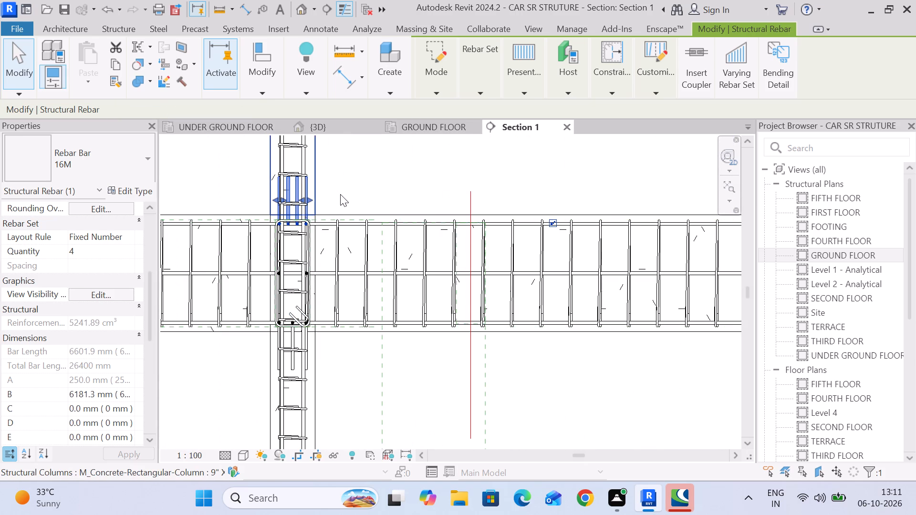
pyautogui.press('space')
pyautogui.click(302, 353)
pyautogui.press('space')
# Examine the beam reinforcement on the lower floors in Section 1 and the beams around the section line on the GROUND FLOOR plan.
pyautogui.scroll(-6, 330, 356)
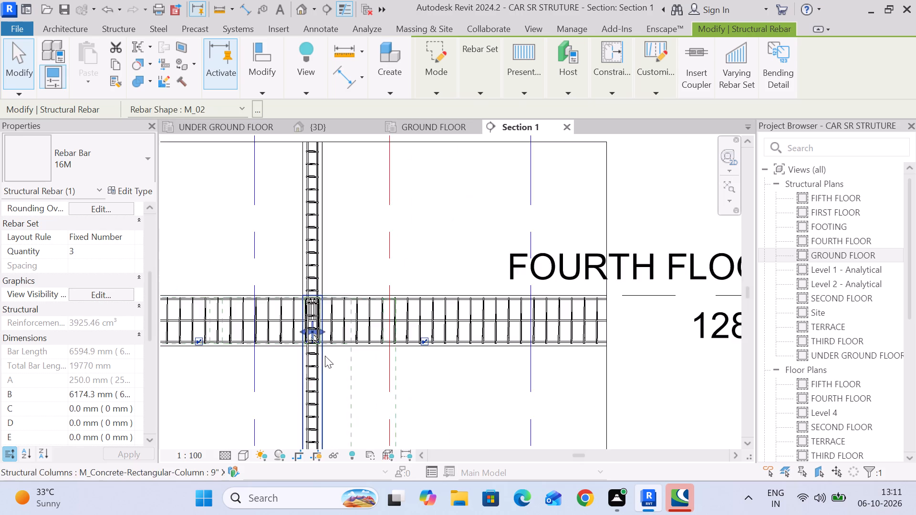
pyautogui.moveTo(328, 351); pyautogui.dragTo(485, 271, button='middle')
pyautogui.middleClick(497, 262)
pyautogui.scroll(-5, 501, 272)
pyautogui.moveTo(536, 309); pyautogui.dragTo(489, 197, button='middle')
pyautogui.moveTo(465, 363); pyautogui.dragTo(512, 300, button='middle')
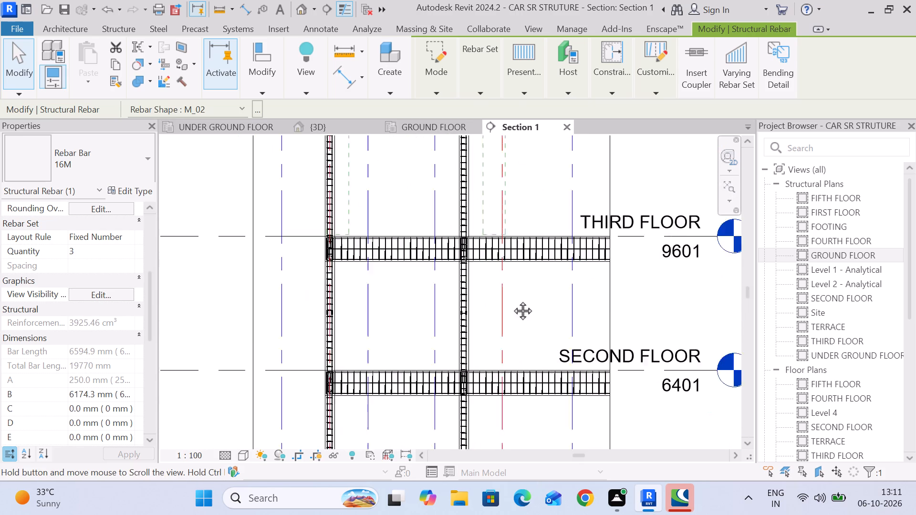
pyautogui.moveTo(512, 300); pyautogui.dragTo(515, 280, button='middle')
pyautogui.scroll(-5, 509, 285)
pyautogui.click(691, 328)
pyautogui.moveTo(686, 343); pyautogui.dragTo(617, 266, button='middle')
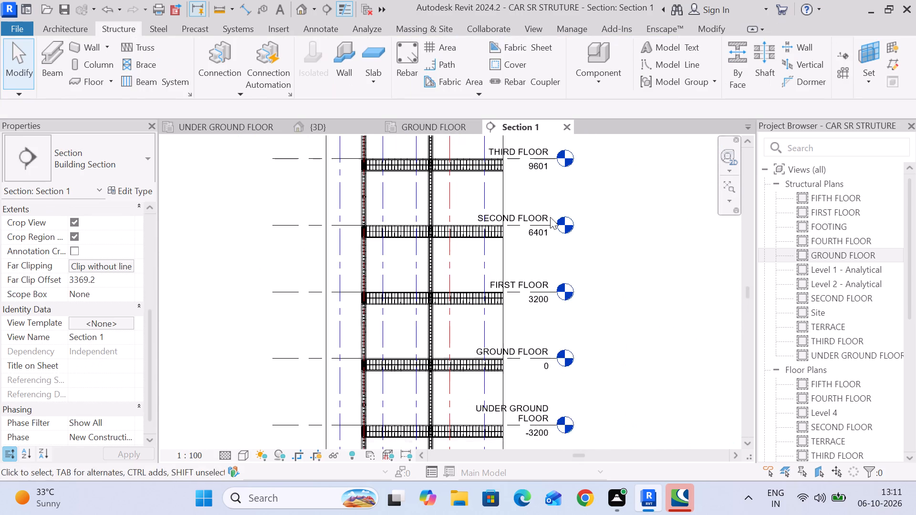
pyautogui.moveTo(443, 356); pyautogui.dragTo(449, 249, button='middle')
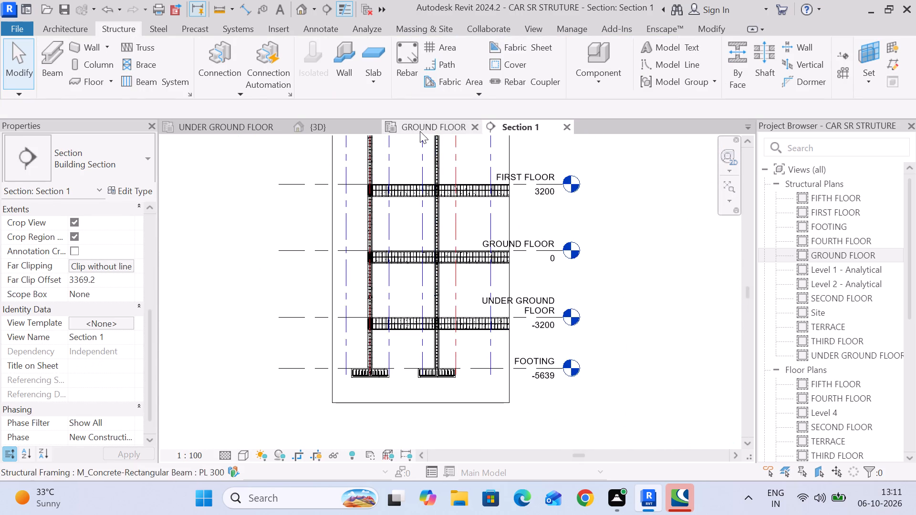
pyautogui.click(420, 131)
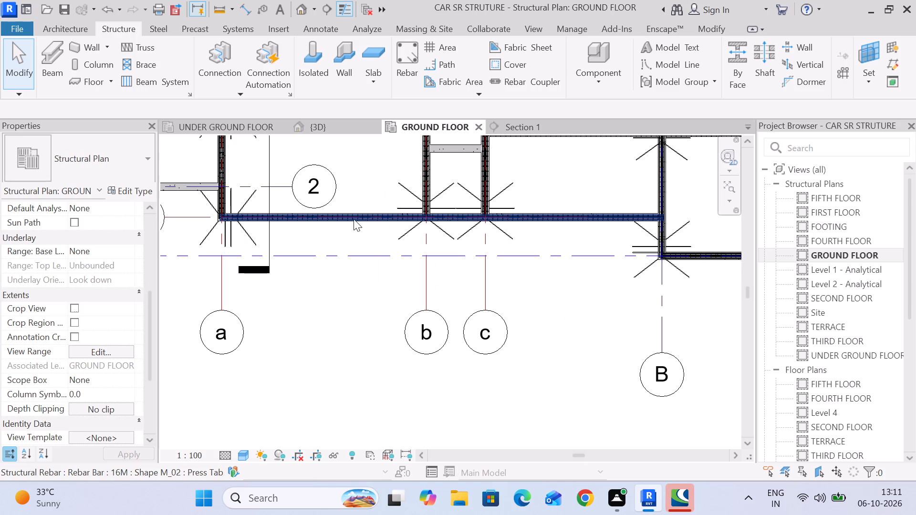
pyautogui.moveTo(325, 197); pyautogui.dragTo(365, 249, button='middle')
pyautogui.scroll(-2, 310, 217)
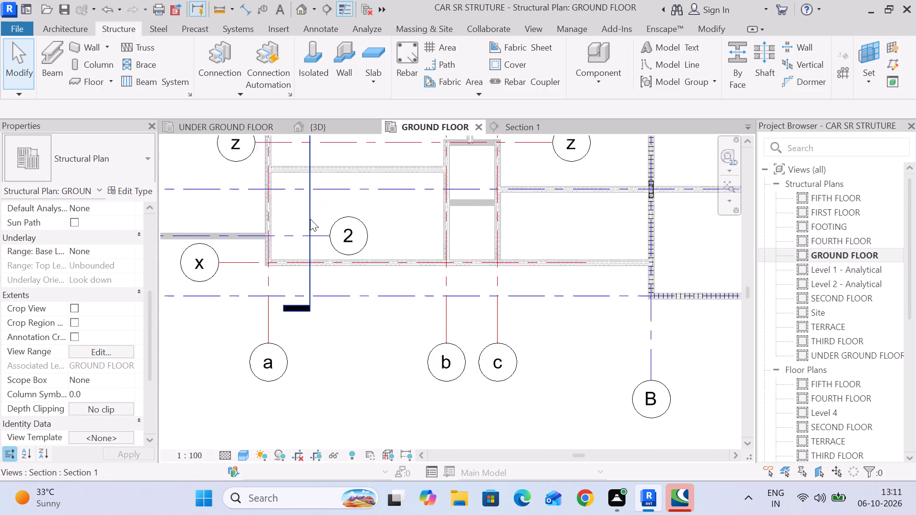
pyautogui.scroll(-3, 310, 219)
pyautogui.moveTo(356, 220); pyautogui.dragTo(421, 301, button='middle')
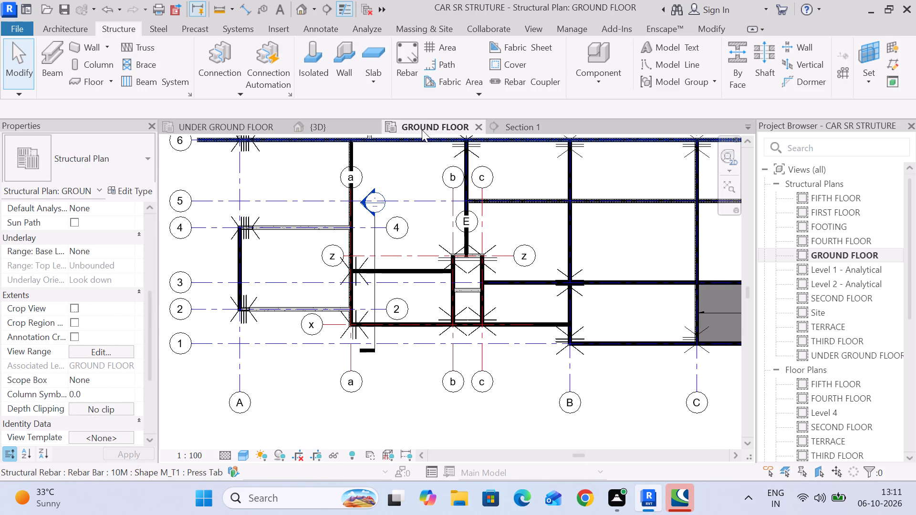
pyautogui.click(509, 129)
pyautogui.scroll(6, 423, 324)
pyautogui.scroll(4, 491, 365)
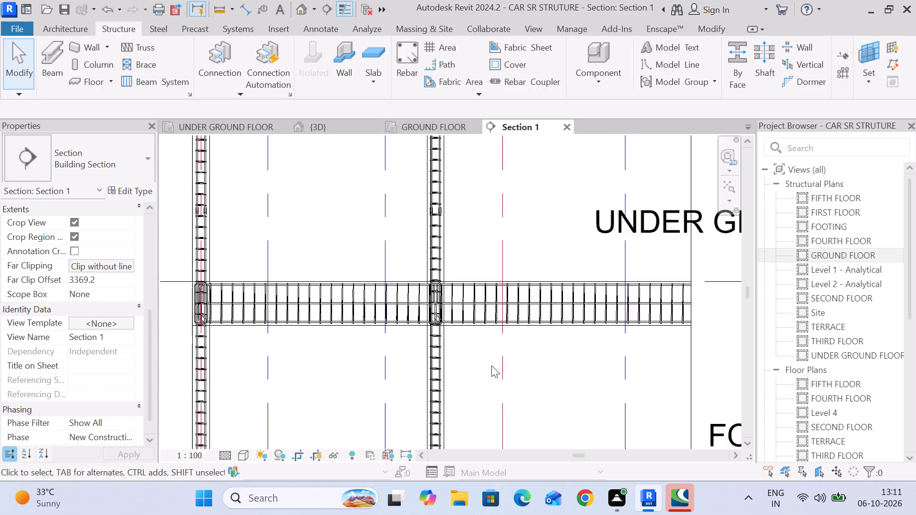
pyautogui.scroll(2, 491, 365)
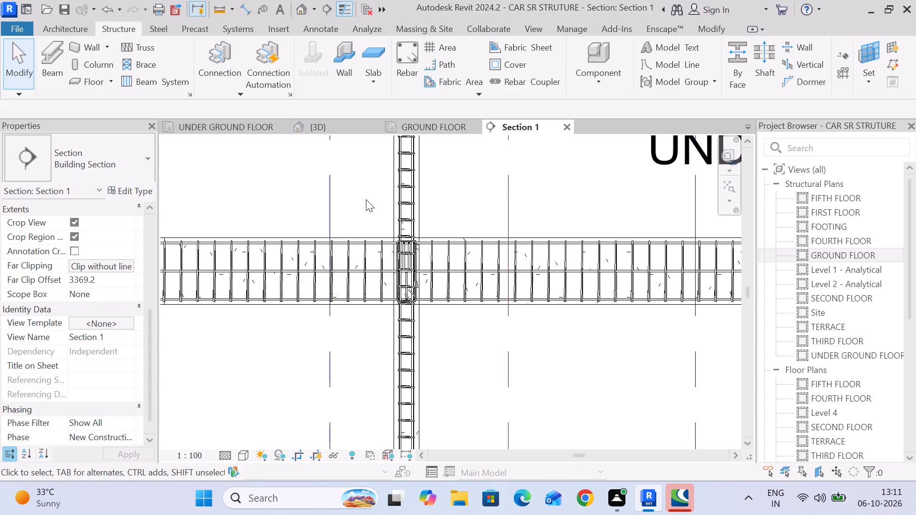
# Propagate only the structural rebar of the UNDER GROUND FLOOR beam on grid x to the unreinforced grid 2 beam, aligned by host.
pyautogui.scroll(-4, 375, 209)
pyautogui.moveTo(377, 216); pyautogui.dragTo(544, 268, button='middle')
pyautogui.moveTo(327, 252); pyautogui.dragTo(360, 309)
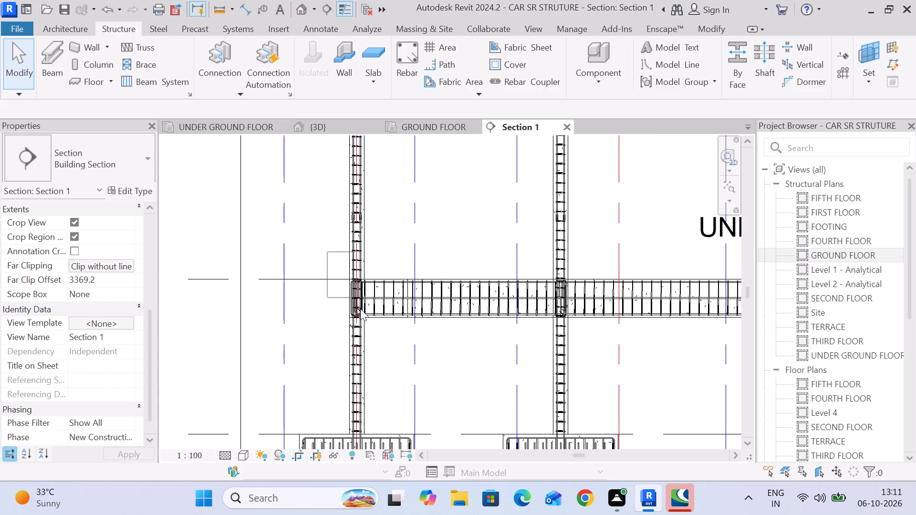
pyautogui.moveTo(360, 309); pyautogui.dragTo(381, 330)
pyautogui.click(601, 82)
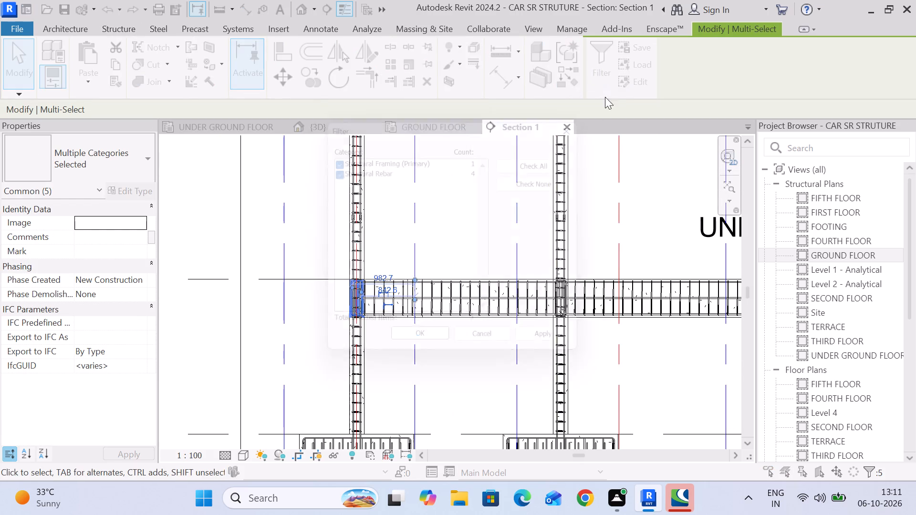
pyautogui.click(512, 179)
pyautogui.click(326, 170)
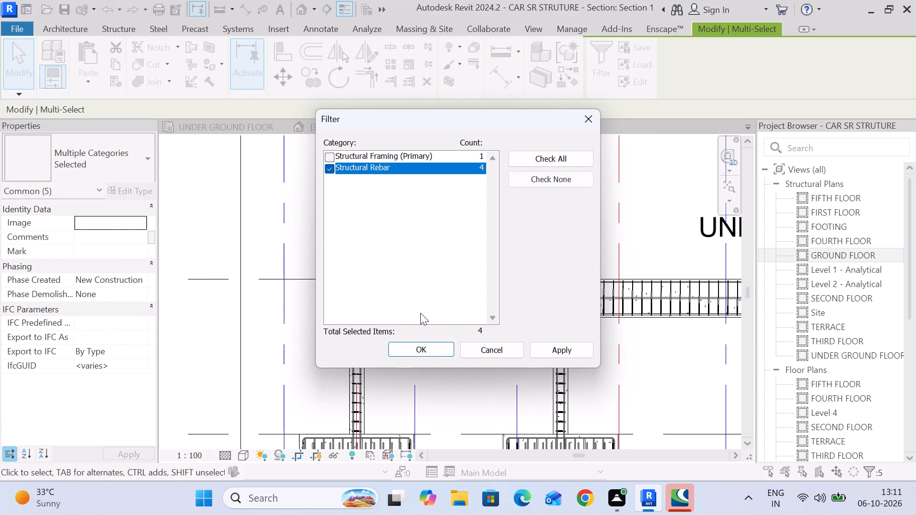
pyautogui.click(426, 348)
pyautogui.click(340, 130)
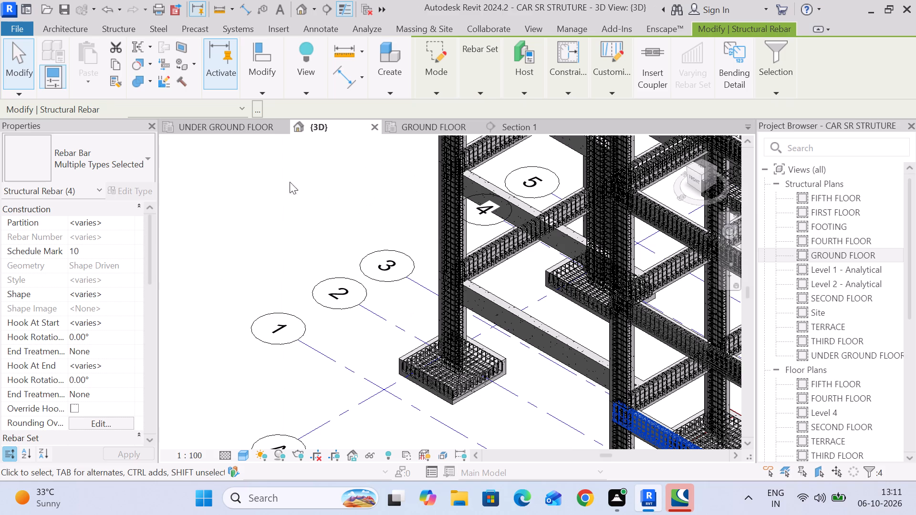
pyautogui.scroll(-3, 362, 301)
pyautogui.moveTo(369, 295); pyautogui.dragTo(274, 234, button='middle')
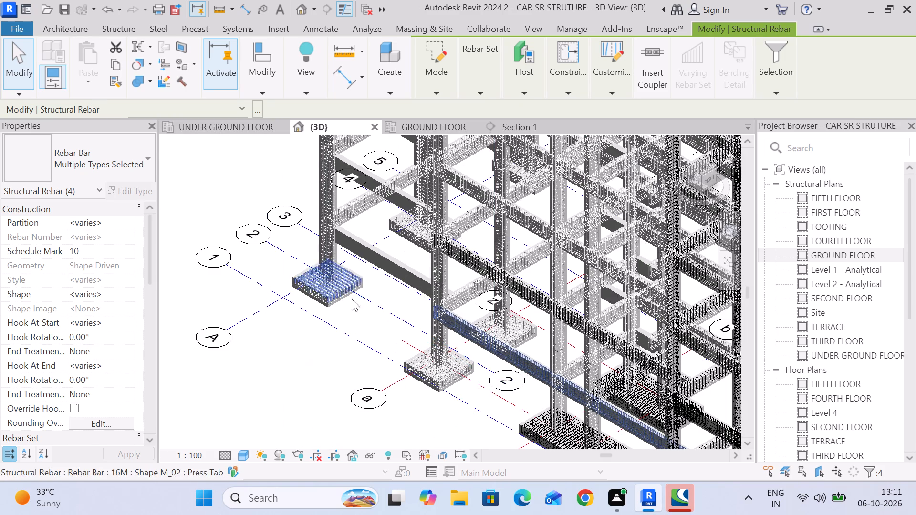
pyautogui.scroll(5, 475, 347)
pyautogui.moveTo(533, 384); pyautogui.dragTo(519, 343, button='middle')
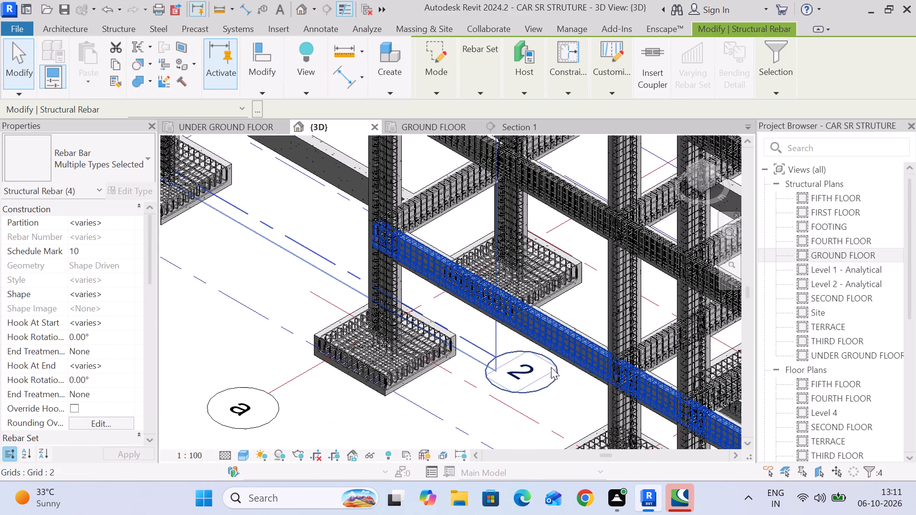
pyautogui.click(532, 82)
pyautogui.click(572, 117)
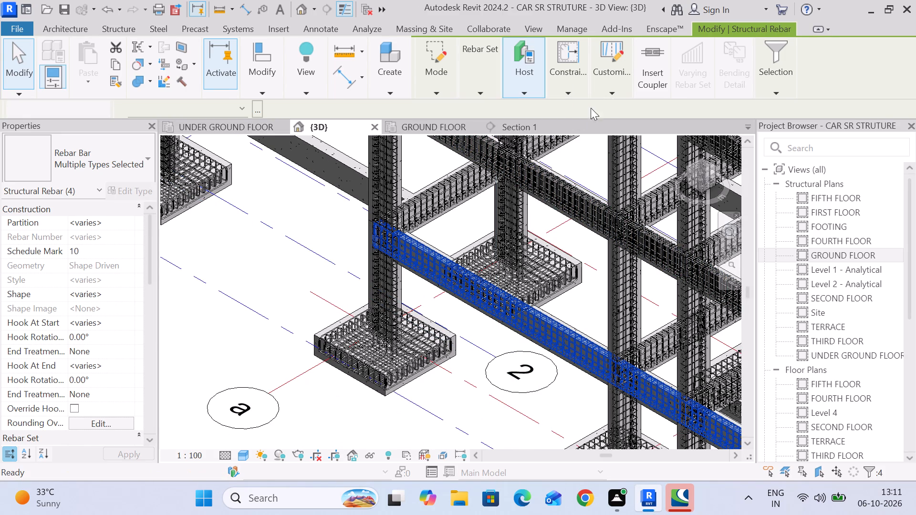
pyautogui.moveTo(611, 70); pyautogui.dragTo(611, 78)
pyautogui.click(301, 171)
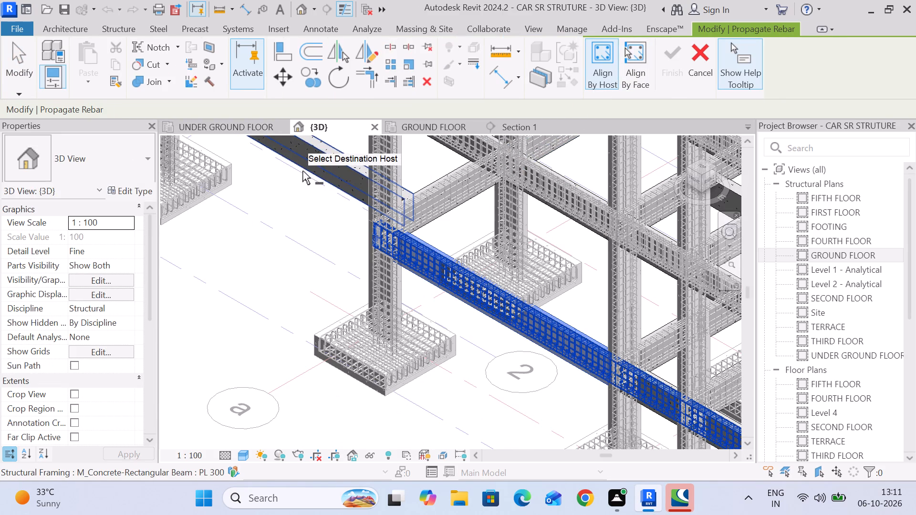
pyautogui.scroll(-5, 315, 176)
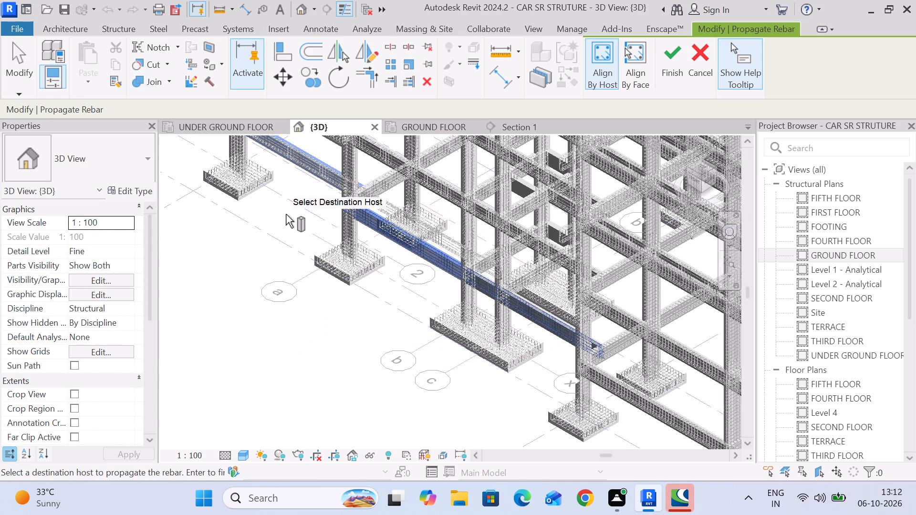
pyautogui.moveTo(286, 214); pyautogui.dragTo(312, 281, button='middle')
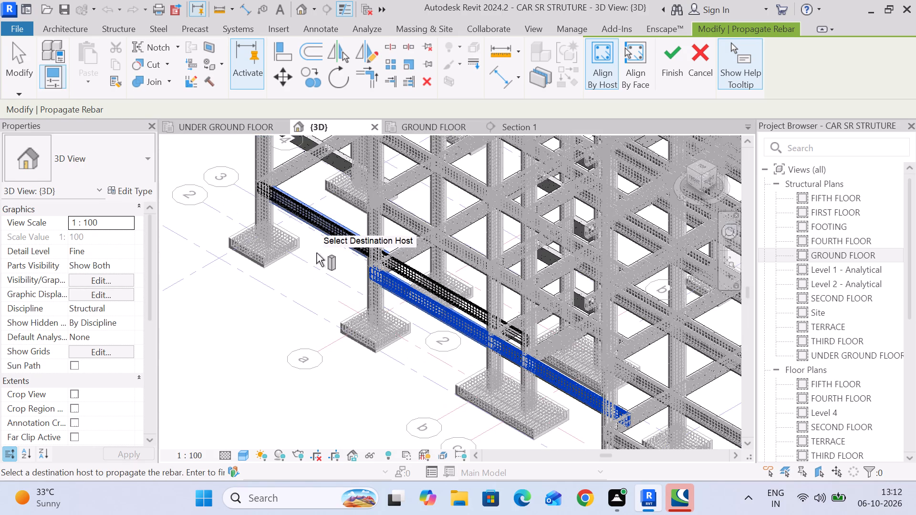
pyautogui.click(664, 51)
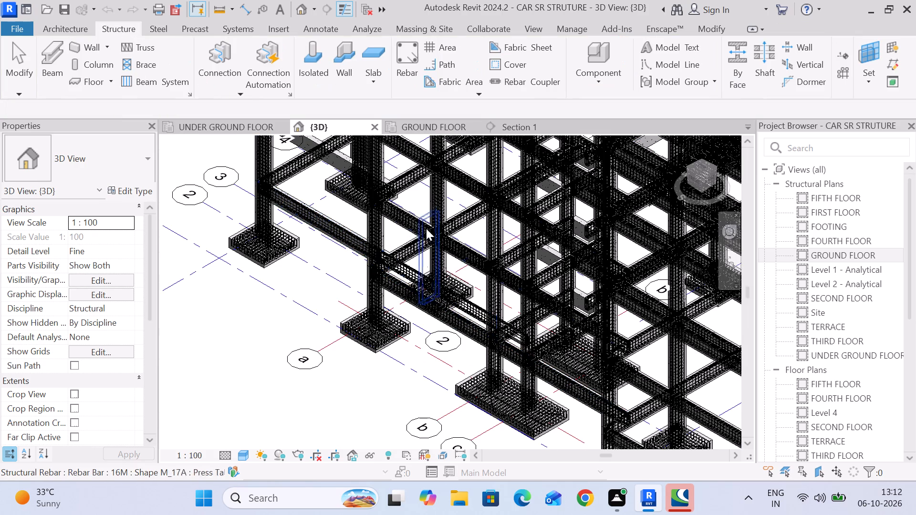
# Move the Section 1 line on the GROUND FLOOR plan to between grids A and a, and shorten its view depth.
pyautogui.click(512, 124)
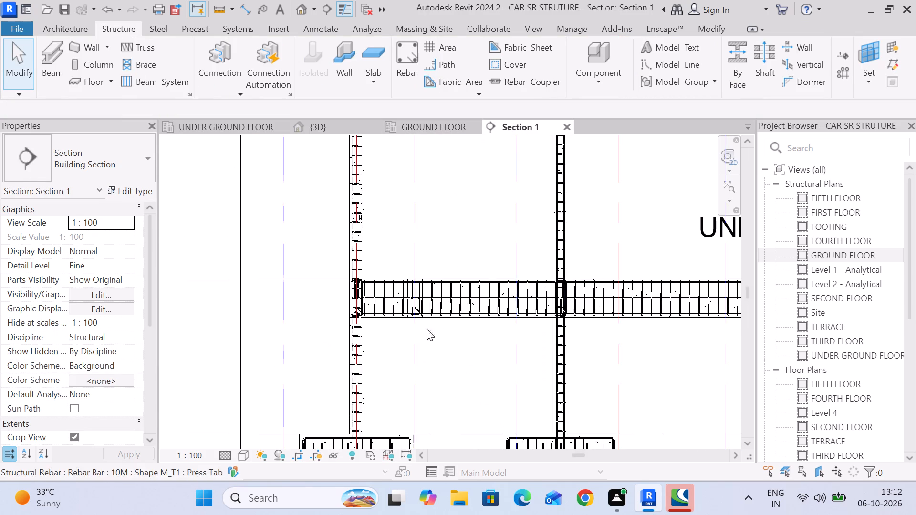
pyautogui.scroll(12, 423, 322)
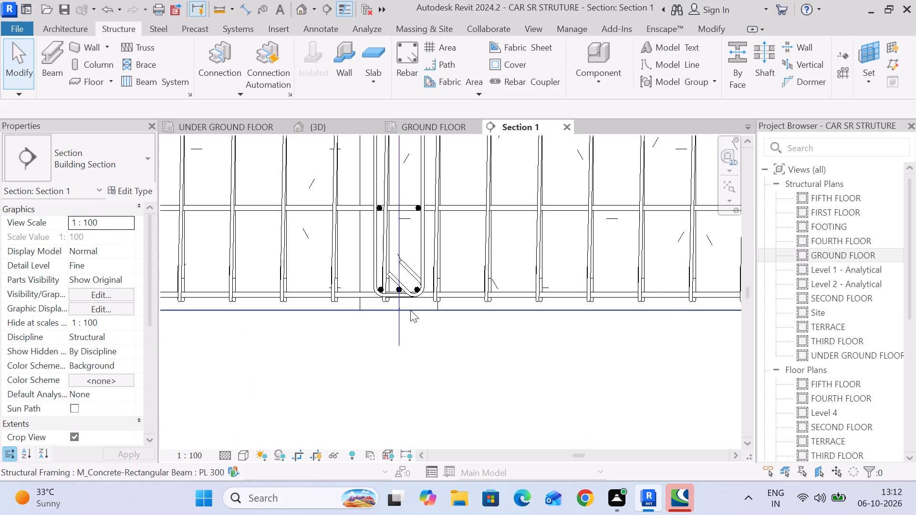
pyautogui.scroll(-13, 411, 310)
pyautogui.scroll(2, 406, 309)
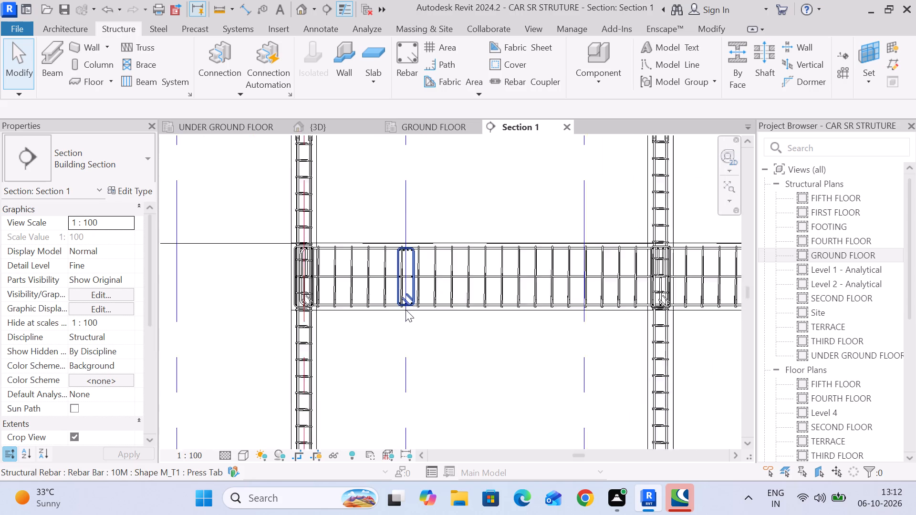
pyautogui.scroll(12, 406, 309)
pyautogui.click(425, 123)
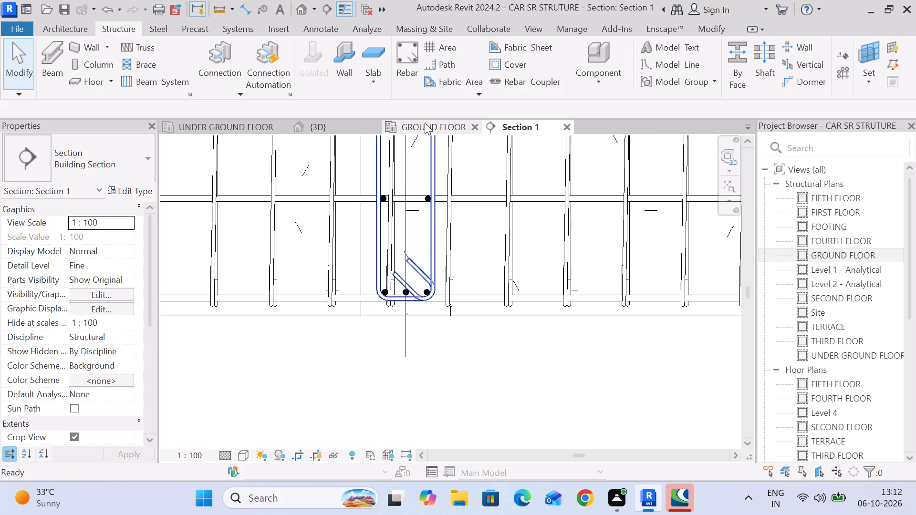
pyautogui.click(380, 297)
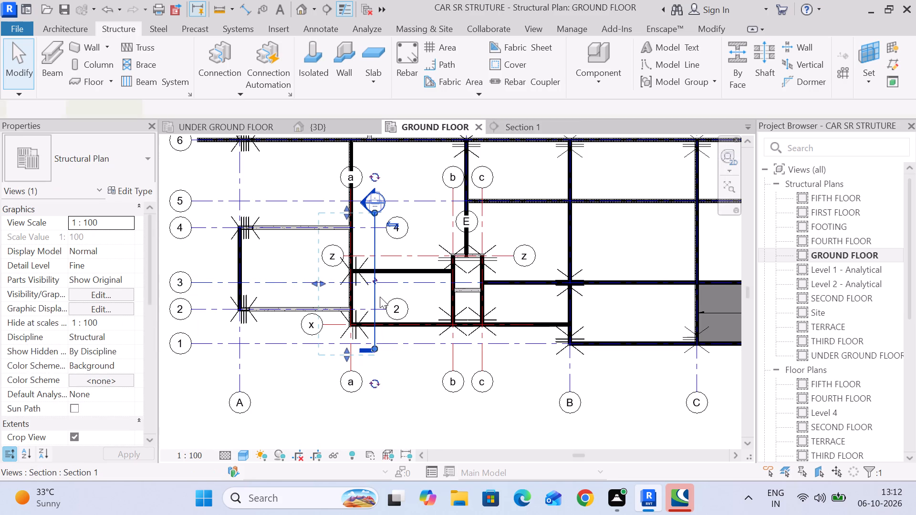
pyautogui.moveTo(371, 292); pyautogui.dragTo(327, 282)
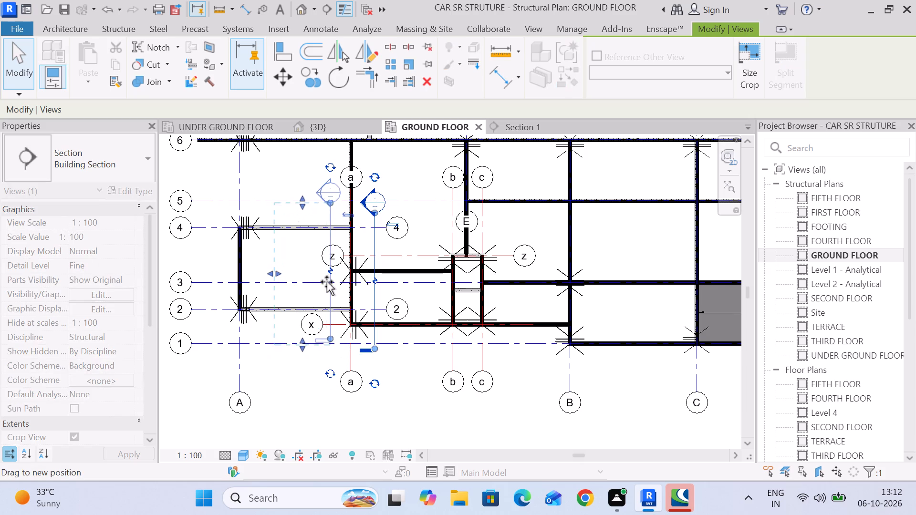
pyautogui.moveTo(327, 282); pyautogui.dragTo(324, 281)
pyautogui.moveTo(275, 268); pyautogui.dragTo(308, 265)
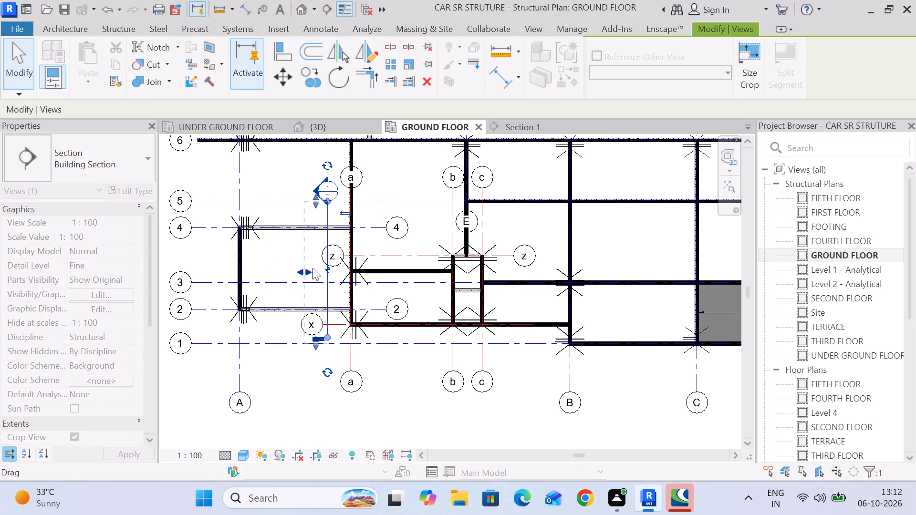
# Examine the propagated bars and stirrup inside the UNDER GROUND FLOOR beam on grid 2 in Section 1.
pyautogui.click(500, 130)
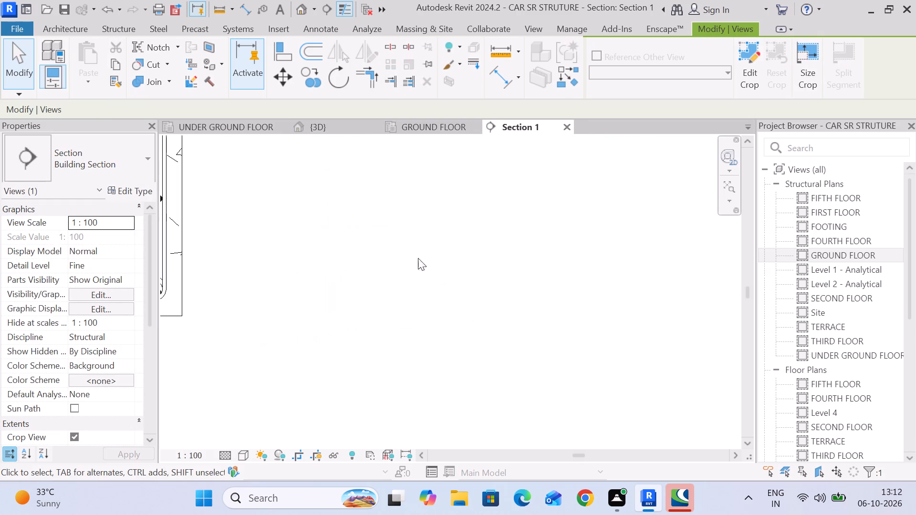
pyautogui.scroll(-18, 369, 271)
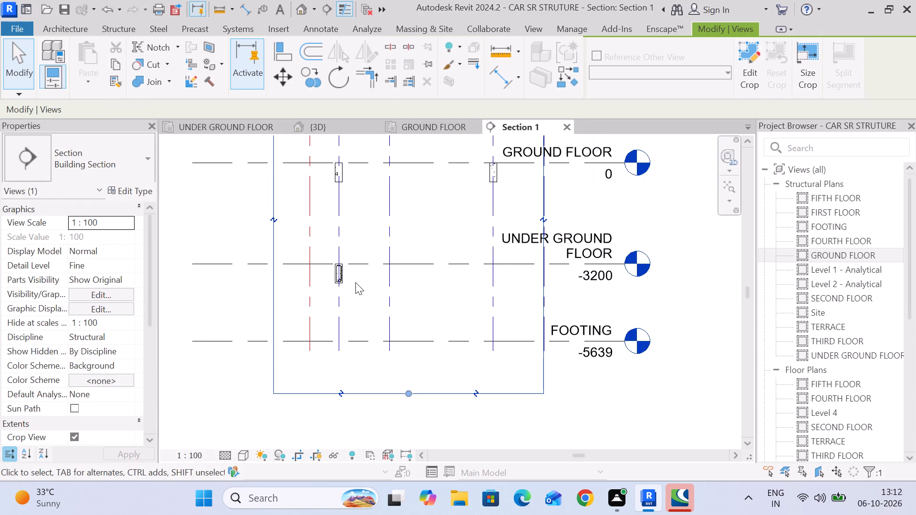
pyautogui.scroll(12, 347, 282)
pyautogui.moveTo(326, 278); pyautogui.dragTo(326, 277, button='middle')
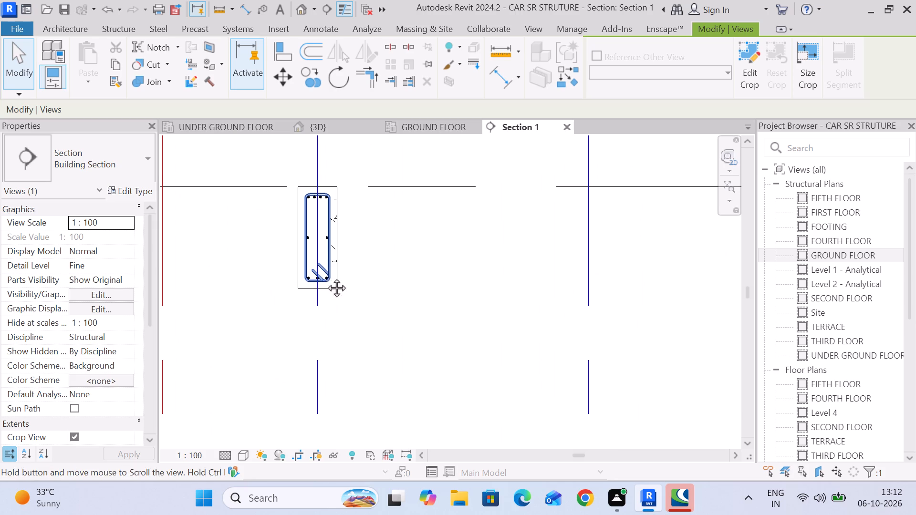
pyautogui.moveTo(326, 277); pyautogui.dragTo(323, 231, button='middle')
pyautogui.scroll(-12, 289, 222)
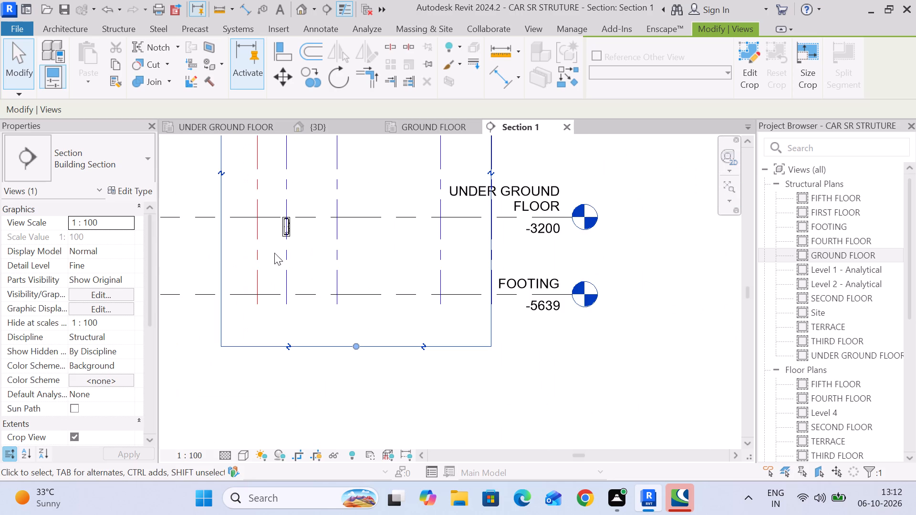
pyautogui.moveTo(281, 246); pyautogui.dragTo(361, 308, button='middle')
pyautogui.scroll(20, 362, 299)
pyautogui.scroll(-2, 381, 291)
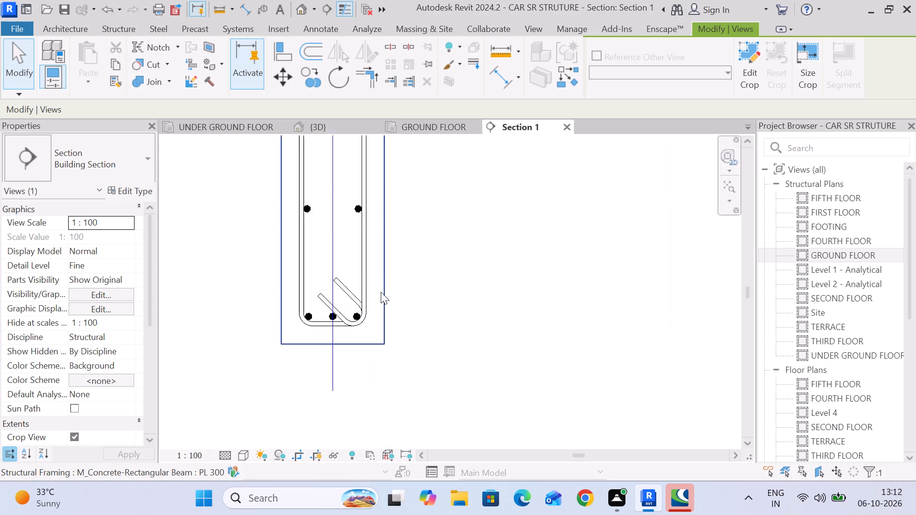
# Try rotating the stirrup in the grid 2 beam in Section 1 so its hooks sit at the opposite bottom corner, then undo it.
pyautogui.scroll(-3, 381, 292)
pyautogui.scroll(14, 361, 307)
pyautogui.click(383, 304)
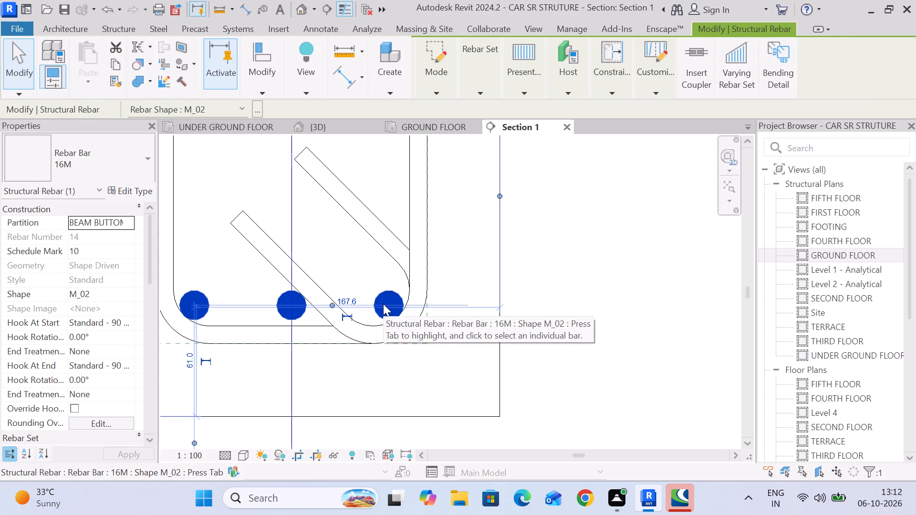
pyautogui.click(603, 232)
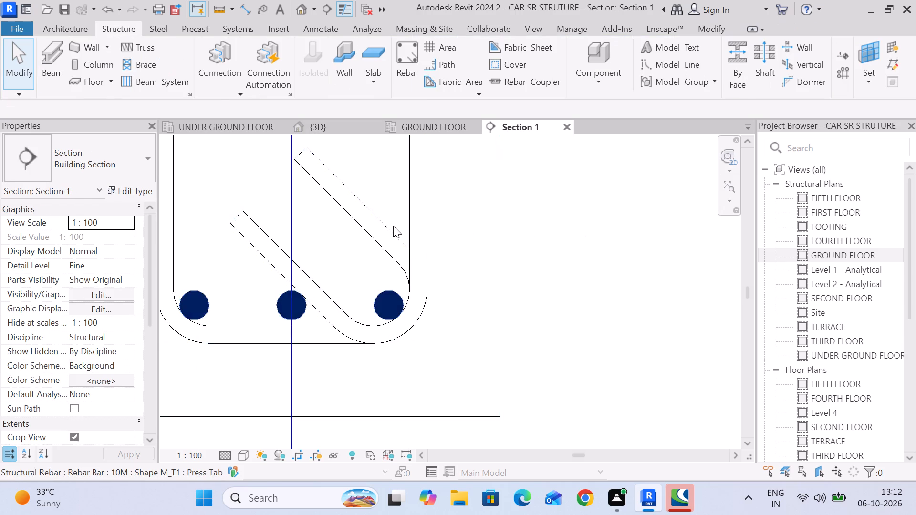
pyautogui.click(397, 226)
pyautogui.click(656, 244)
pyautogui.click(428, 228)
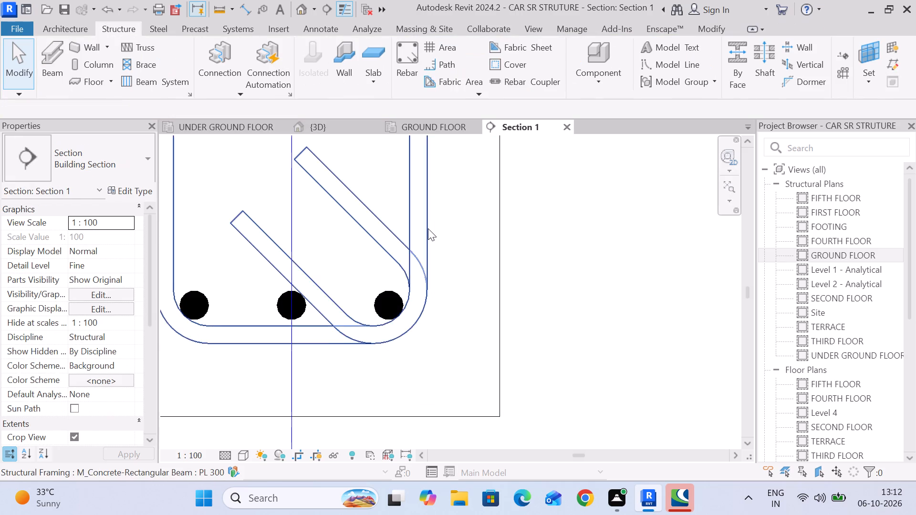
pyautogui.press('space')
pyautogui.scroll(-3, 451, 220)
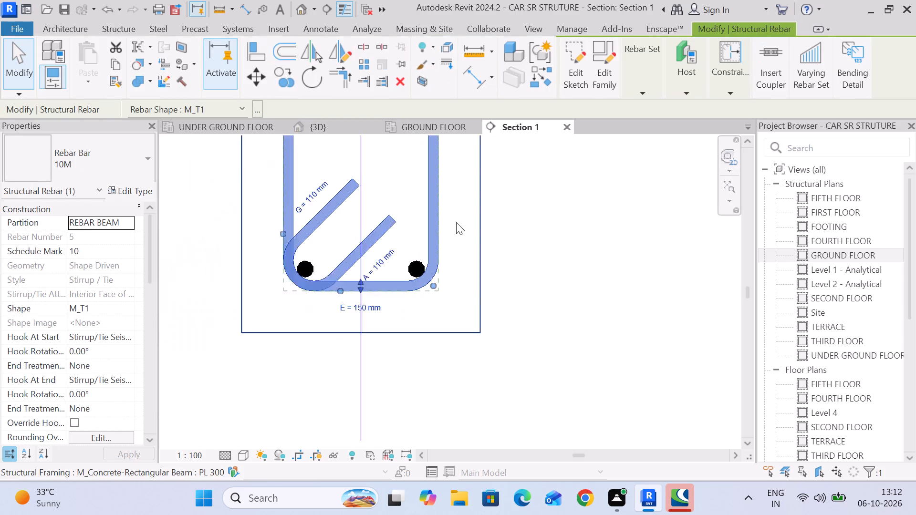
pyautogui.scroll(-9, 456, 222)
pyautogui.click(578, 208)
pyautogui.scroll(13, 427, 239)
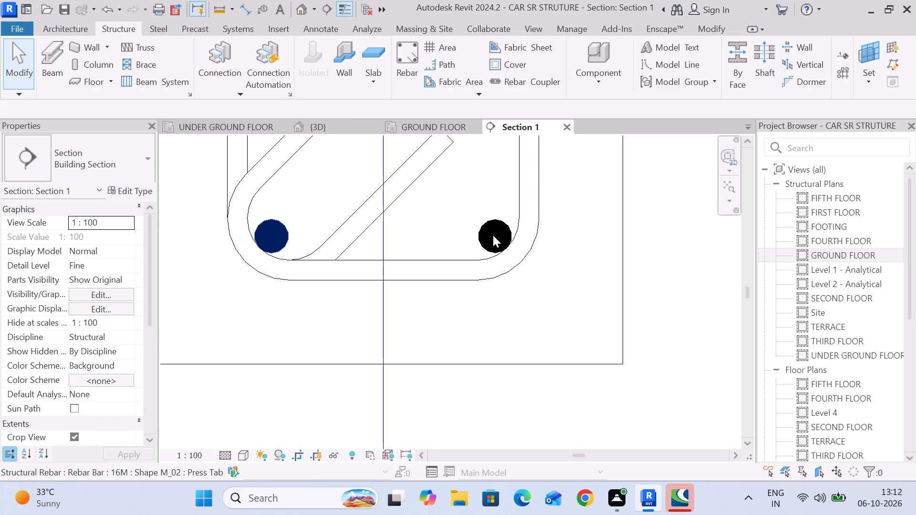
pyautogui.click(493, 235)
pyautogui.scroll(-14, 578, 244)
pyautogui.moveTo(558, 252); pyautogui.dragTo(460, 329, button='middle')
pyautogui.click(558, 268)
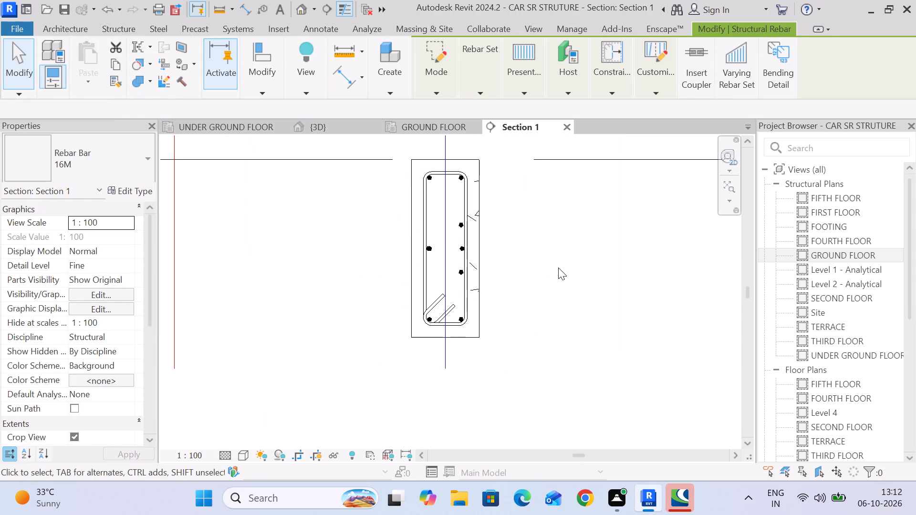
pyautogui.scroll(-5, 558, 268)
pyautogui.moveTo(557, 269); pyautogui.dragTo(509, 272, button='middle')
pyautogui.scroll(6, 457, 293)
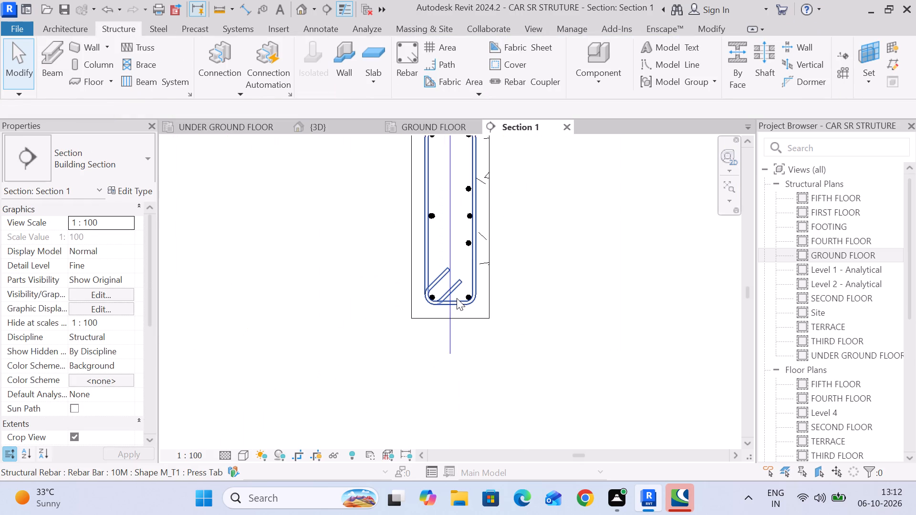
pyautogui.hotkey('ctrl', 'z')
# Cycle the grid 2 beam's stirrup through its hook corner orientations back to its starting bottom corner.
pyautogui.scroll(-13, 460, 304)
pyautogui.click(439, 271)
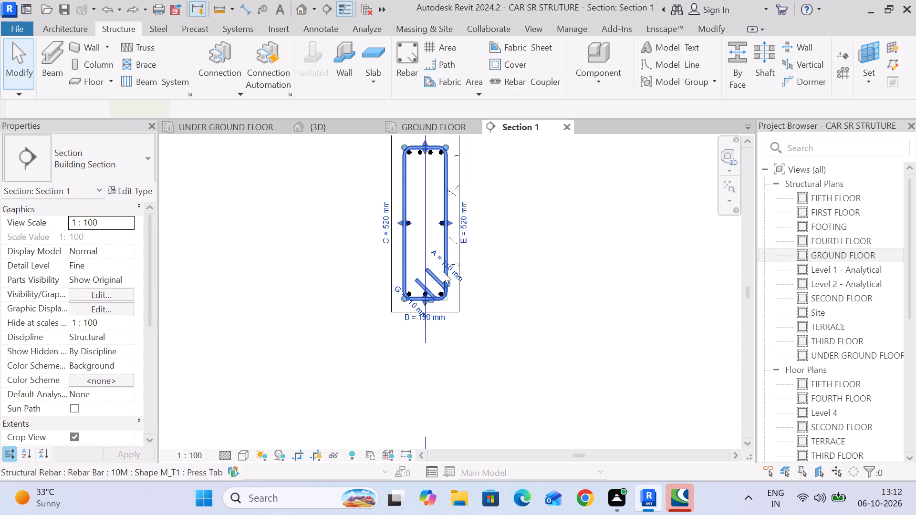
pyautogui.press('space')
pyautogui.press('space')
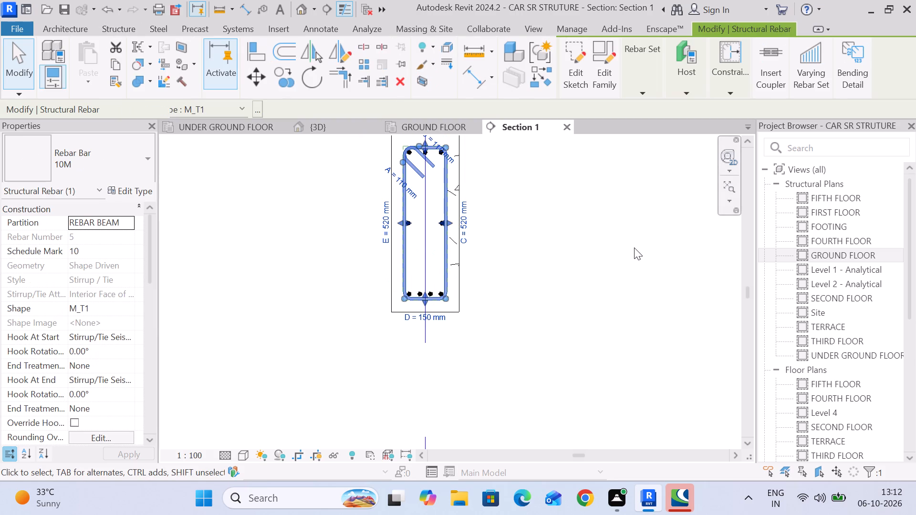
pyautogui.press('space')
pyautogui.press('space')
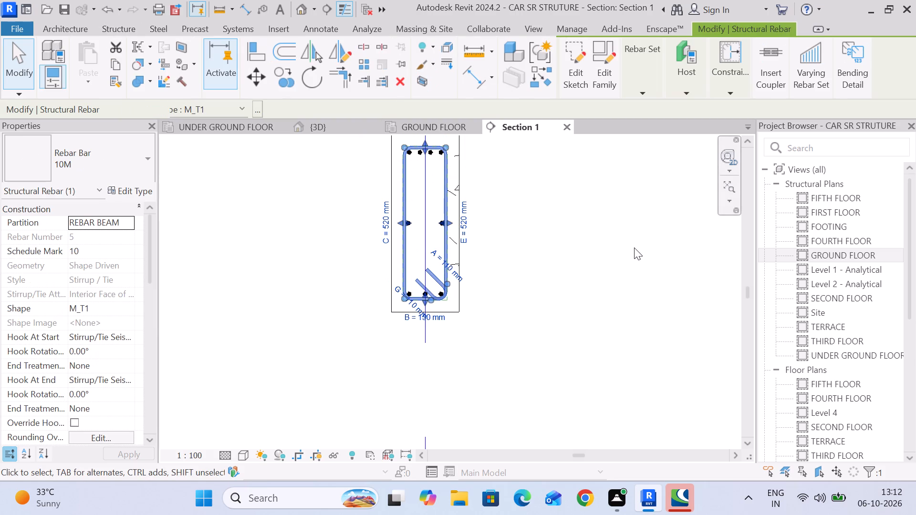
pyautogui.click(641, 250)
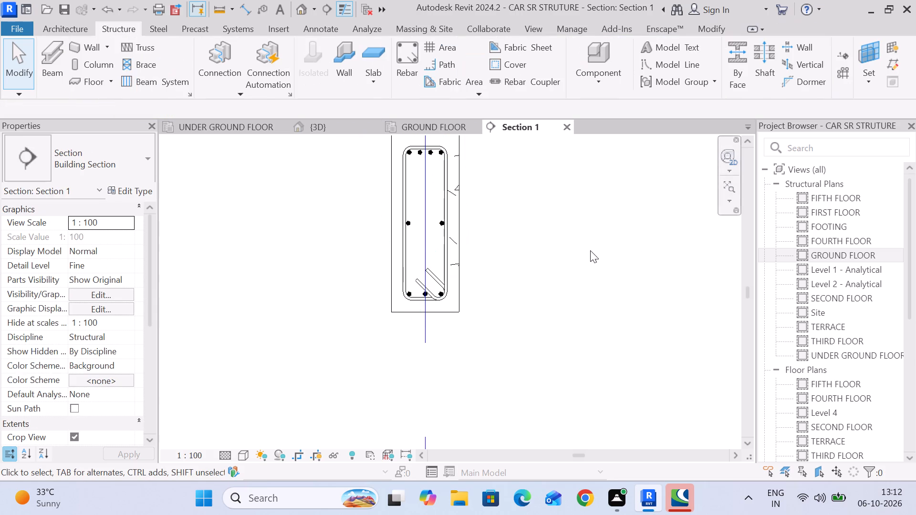
# Shorten the grid 2 beam's 16M bottom bars on the UNDER GROUND FLOOR plan so they end inside the grid a beam.
pyautogui.scroll(5, 398, 304)
pyautogui.scroll(4, 456, 293)
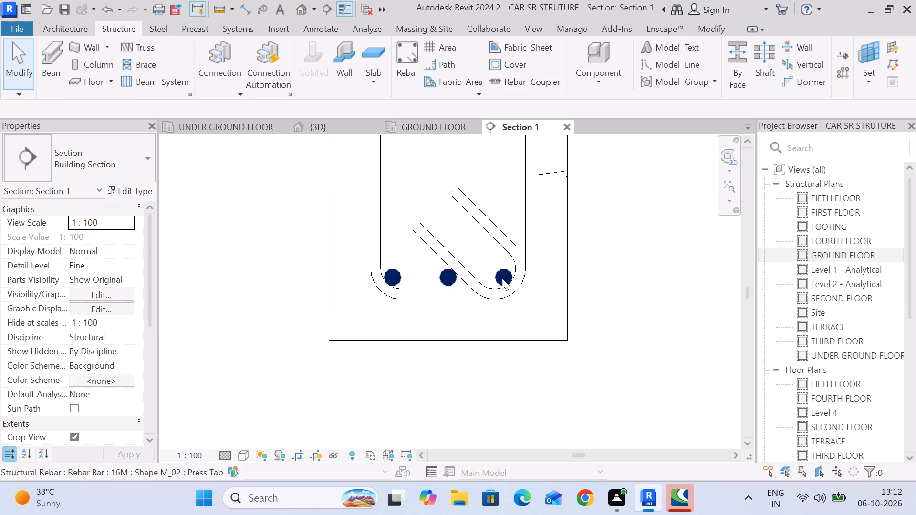
pyautogui.click(502, 278)
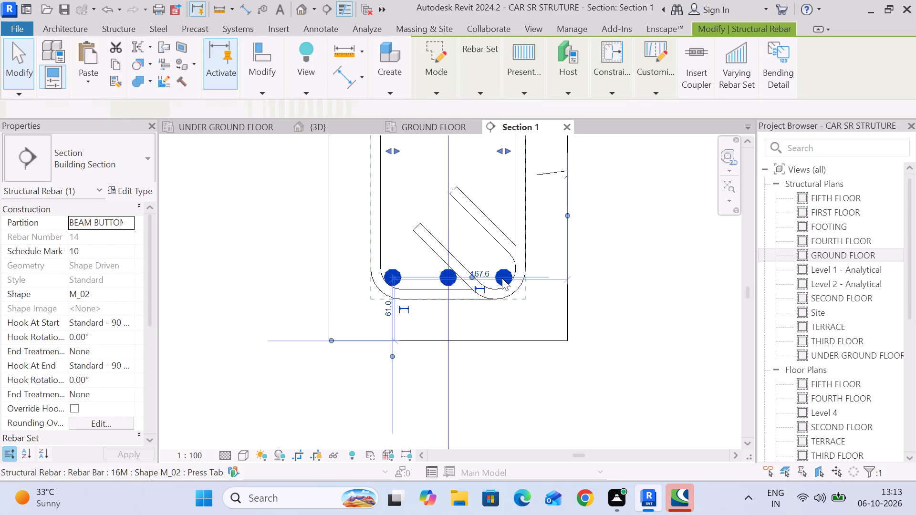
pyautogui.scroll(-5, 501, 278)
pyautogui.moveTo(495, 280); pyautogui.dragTo(452, 309, button='middle')
pyautogui.scroll(-5, 454, 296)
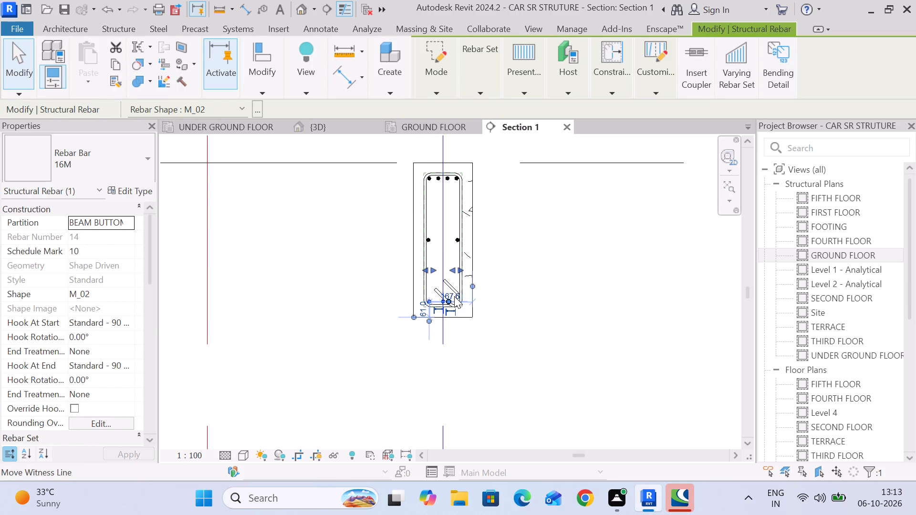
pyautogui.scroll(3, 454, 296)
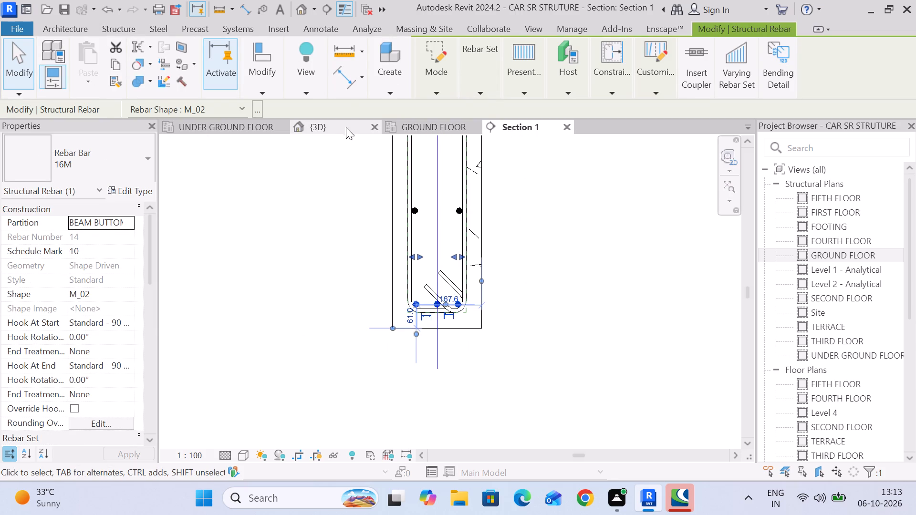
pyautogui.click(343, 126)
pyautogui.click(225, 130)
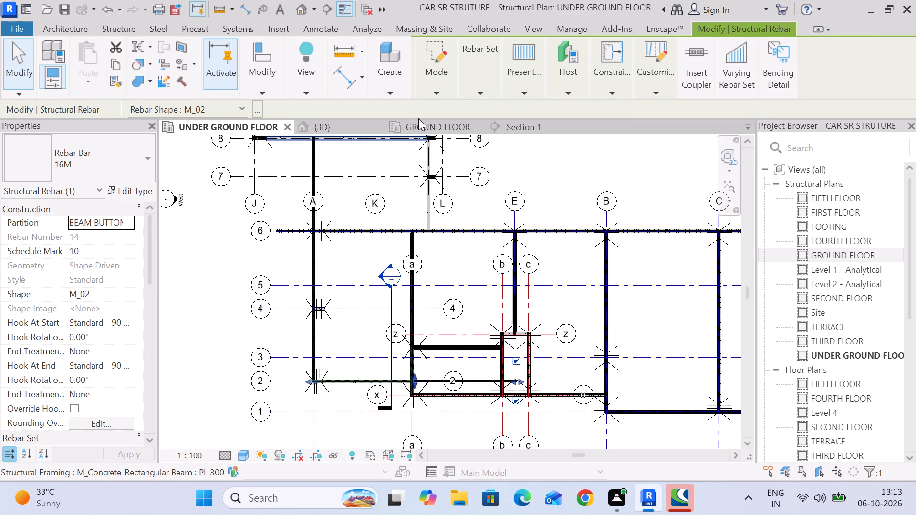
pyautogui.moveTo(551, 405); pyautogui.dragTo(551, 299, button='middle')
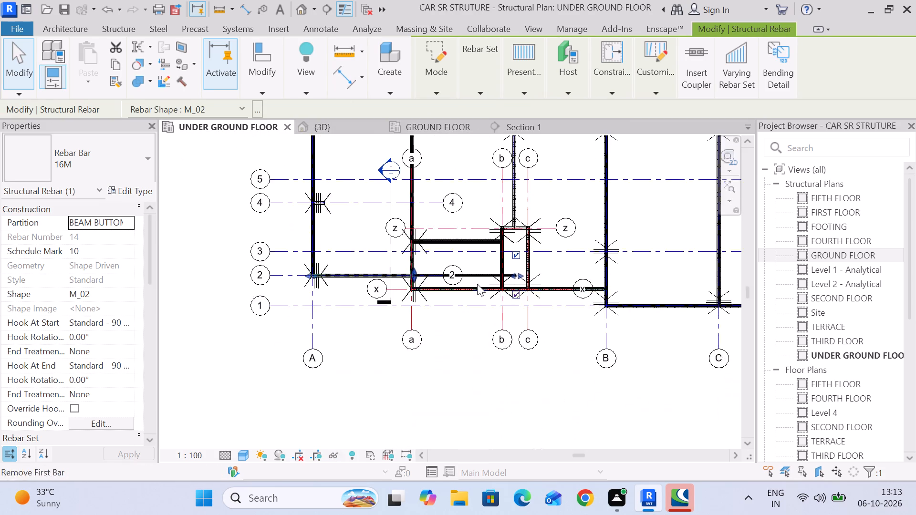
pyautogui.scroll(6, 466, 284)
pyautogui.moveTo(584, 267); pyautogui.dragTo(341, 267)
pyautogui.scroll(19, 338, 267)
pyautogui.moveTo(373, 261); pyautogui.dragTo(459, 266)
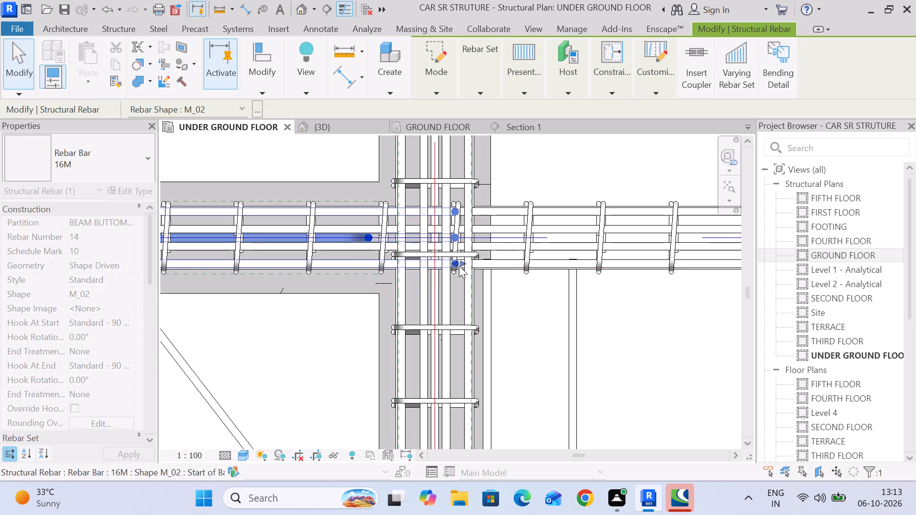
# Examine the other end of the grid 2 beam's bottom bars at the grid A column.
pyautogui.scroll(-7, 458, 269)
pyautogui.moveTo(249, 287); pyautogui.dragTo(554, 288, button='middle')
pyautogui.moveTo(407, 289); pyautogui.dragTo(603, 289, button='middle')
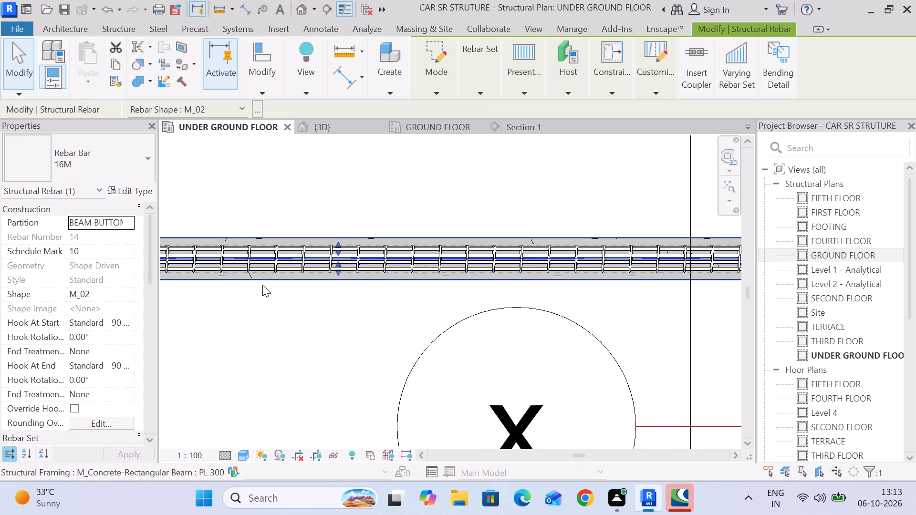
pyautogui.moveTo(249, 292); pyautogui.dragTo(497, 292, button='middle')
pyautogui.moveTo(170, 300); pyautogui.dragTo(568, 301, button='middle')
pyautogui.scroll(5, 392, 282)
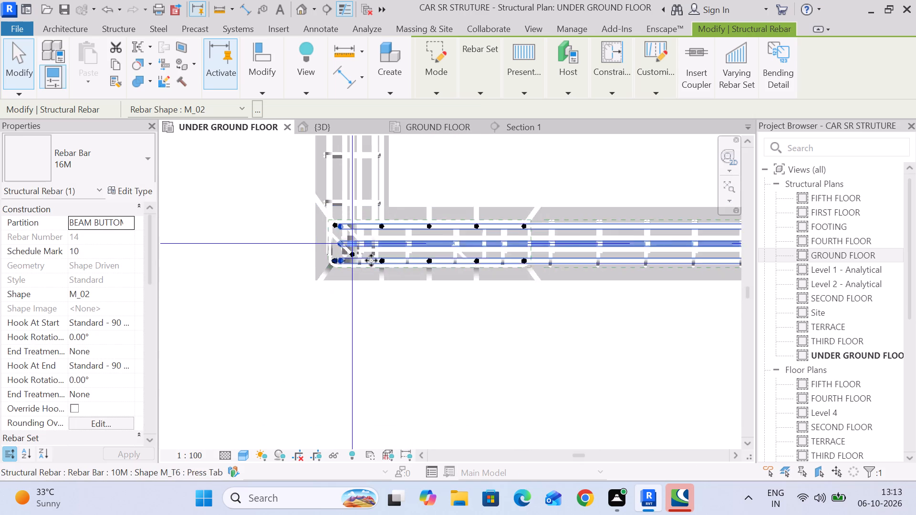
pyautogui.scroll(4, 371, 260)
pyautogui.scroll(-20, 343, 297)
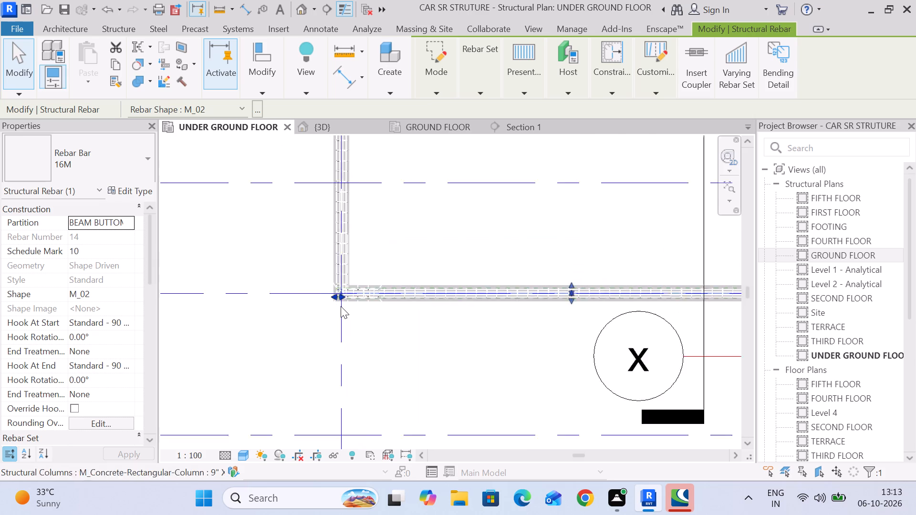
pyautogui.scroll(-2, 341, 306)
pyautogui.moveTo(544, 320); pyautogui.dragTo(416, 242, button='middle')
pyautogui.click(529, 333)
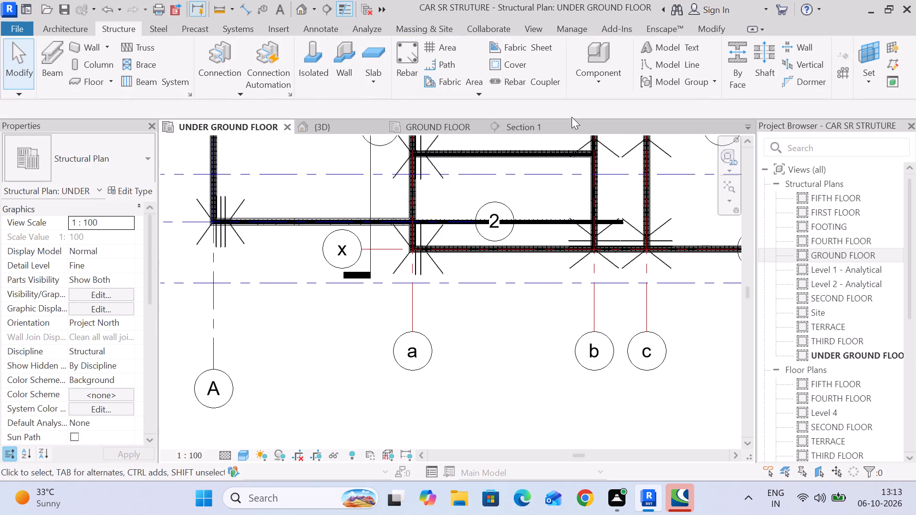
# Shorten the grid 2 beam's 16M middle bars on the UNDER GROUND FLOOR plan so they end inside the grid a beam.
pyautogui.click(521, 126)
pyautogui.scroll(6, 448, 213)
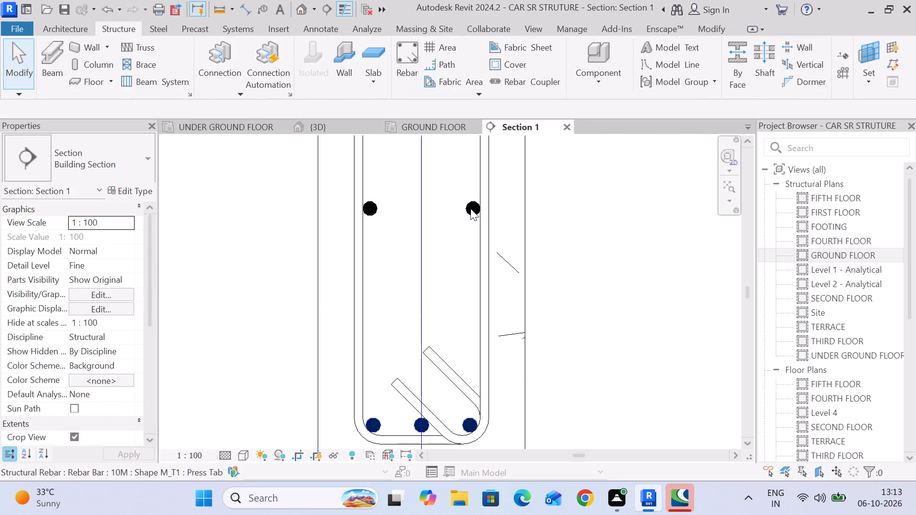
pyautogui.click(470, 208)
pyautogui.click(569, 203)
pyautogui.scroll(5, 466, 203)
pyautogui.click(475, 206)
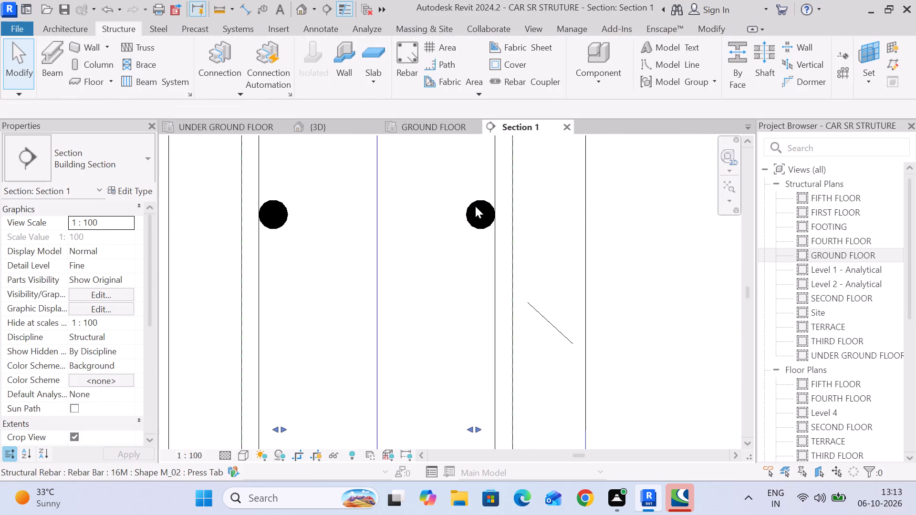
pyautogui.click(475, 202)
pyautogui.click(673, 200)
pyautogui.scroll(2, 484, 222)
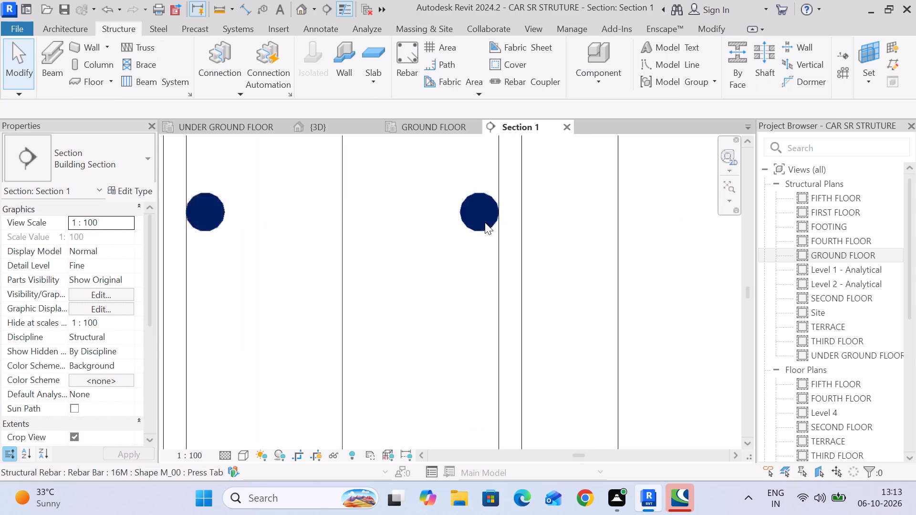
pyautogui.scroll(6, 485, 222)
pyautogui.click(486, 222)
pyautogui.scroll(-13, 489, 226)
pyautogui.scroll(-3, 560, 258)
pyautogui.moveTo(557, 258); pyautogui.dragTo(452, 233, button='middle')
pyautogui.scroll(-3, 452, 230)
pyautogui.moveTo(453, 230); pyautogui.dragTo(483, 215, button='middle')
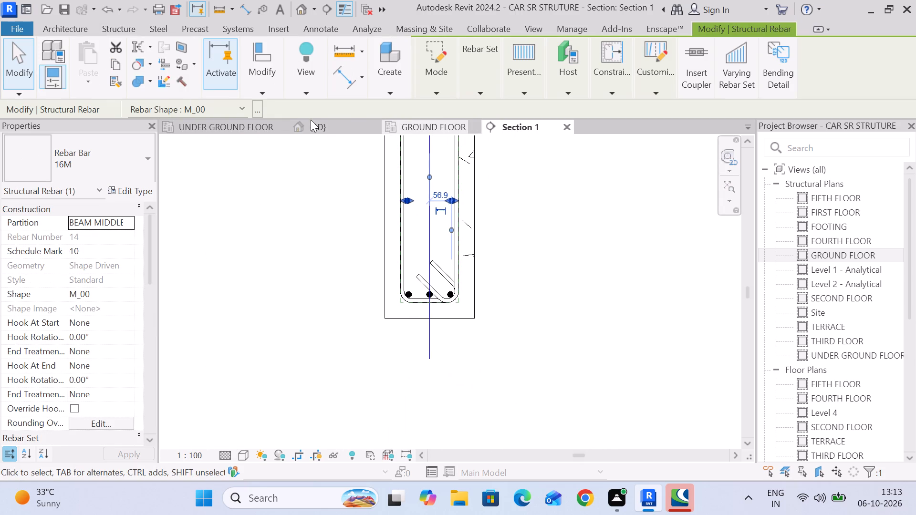
pyautogui.click(231, 123)
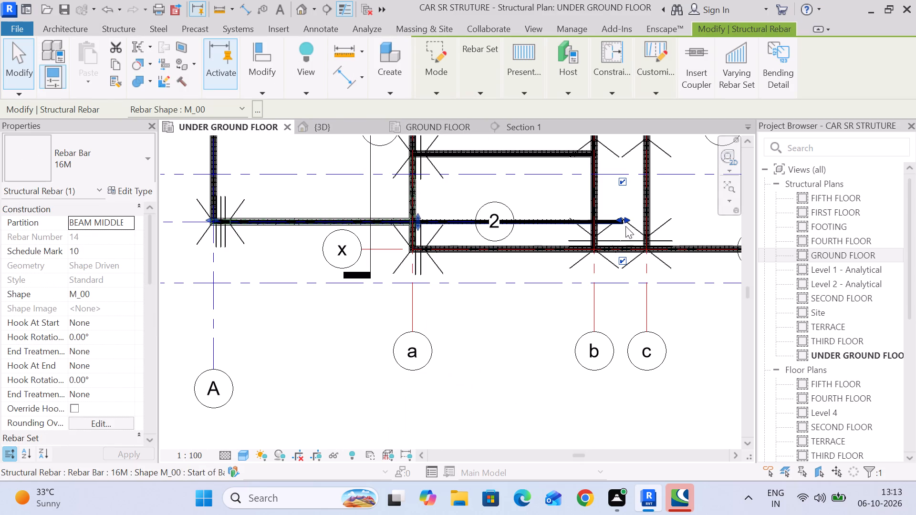
pyautogui.moveTo(619, 220); pyautogui.dragTo(455, 220)
pyautogui.scroll(7, 438, 225)
pyautogui.scroll(5, 479, 236)
pyautogui.moveTo(492, 261); pyautogui.dragTo(553, 303, button='middle')
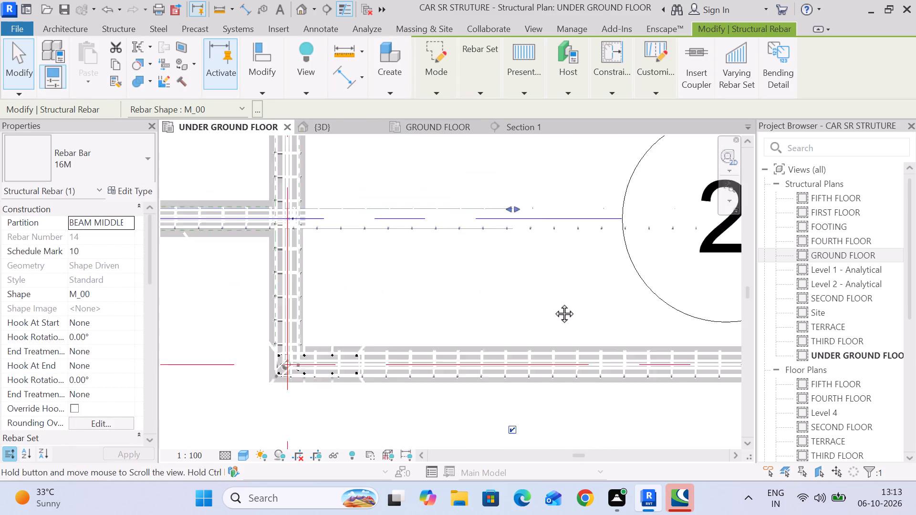
pyautogui.moveTo(553, 303); pyautogui.dragTo(585, 316, button='middle')
pyautogui.scroll(5, 602, 258)
pyautogui.moveTo(503, 376); pyautogui.dragTo(675, 379, button='middle')
pyautogui.scroll(-3, 679, 376)
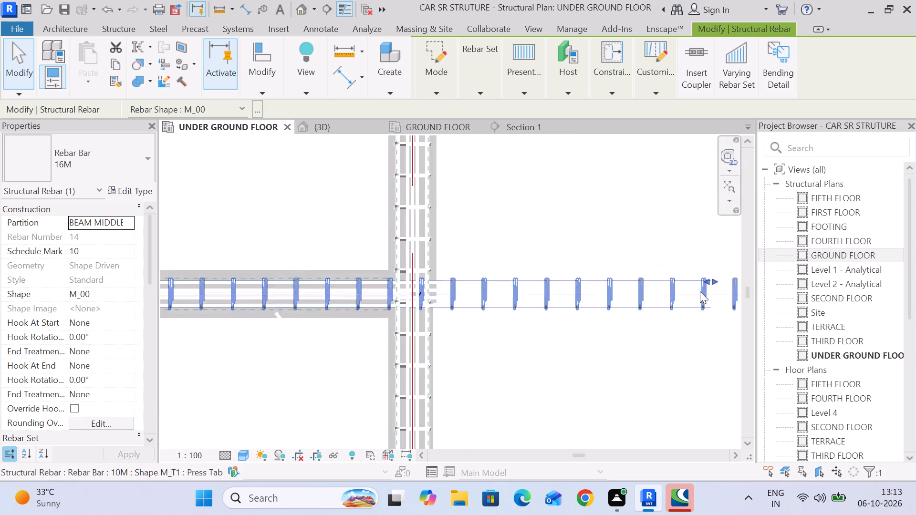
pyautogui.moveTo(706, 278); pyautogui.dragTo(420, 278)
pyautogui.scroll(11, 411, 278)
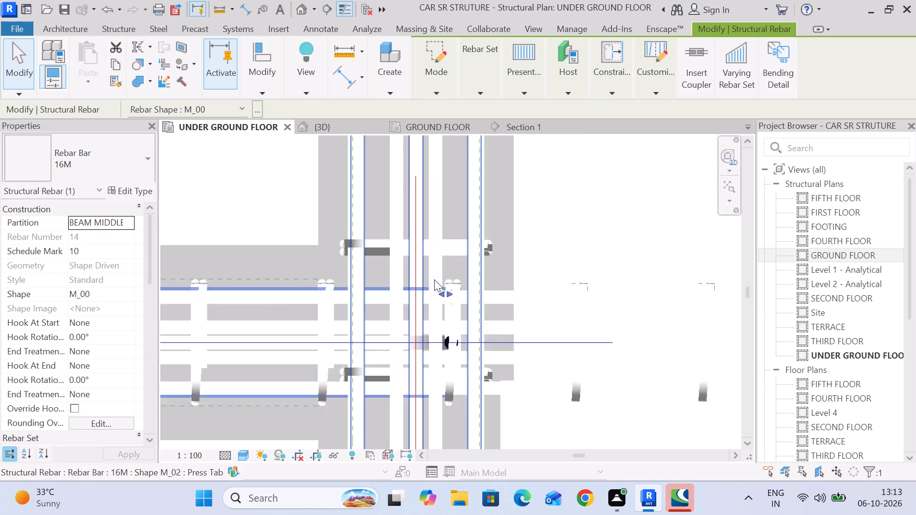
pyautogui.scroll(2, 434, 279)
pyautogui.moveTo(450, 301); pyautogui.dragTo(473, 302)
pyautogui.scroll(-13, 477, 305)
pyautogui.scroll(-5, 506, 371)
pyautogui.moveTo(506, 372); pyautogui.dragTo(483, 257, button='middle')
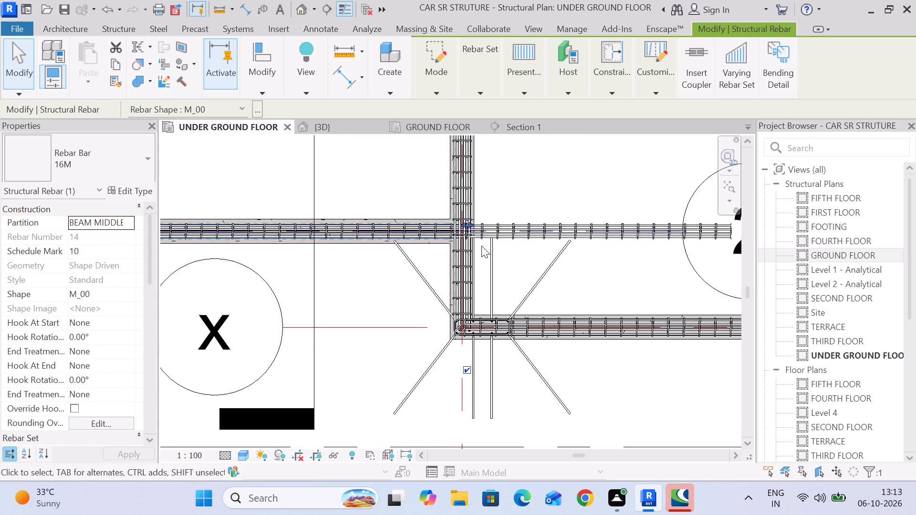
pyautogui.moveTo(578, 334); pyautogui.dragTo(548, 266, button='middle')
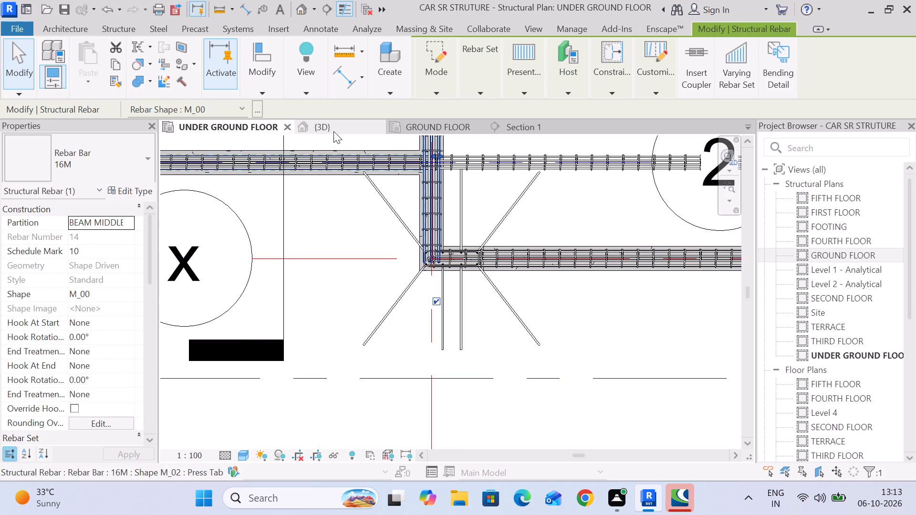
# Shorten the grid 2 beam's 16M upper bars on the UNDER GROUND FLOOR plan so they end inside the grid a beam.
pyautogui.click(511, 131)
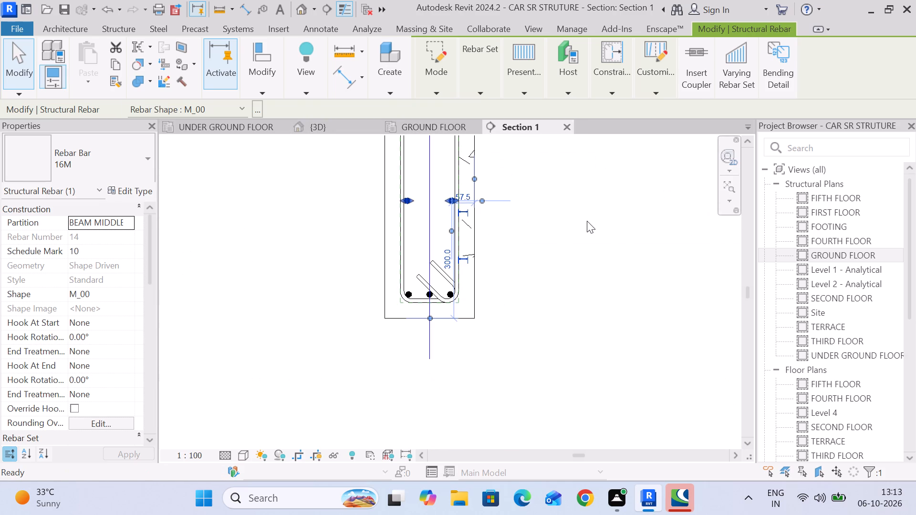
pyautogui.click(587, 221)
pyautogui.moveTo(545, 204); pyautogui.dragTo(564, 355, button='middle')
pyautogui.scroll(7, 431, 266)
pyautogui.click(460, 246)
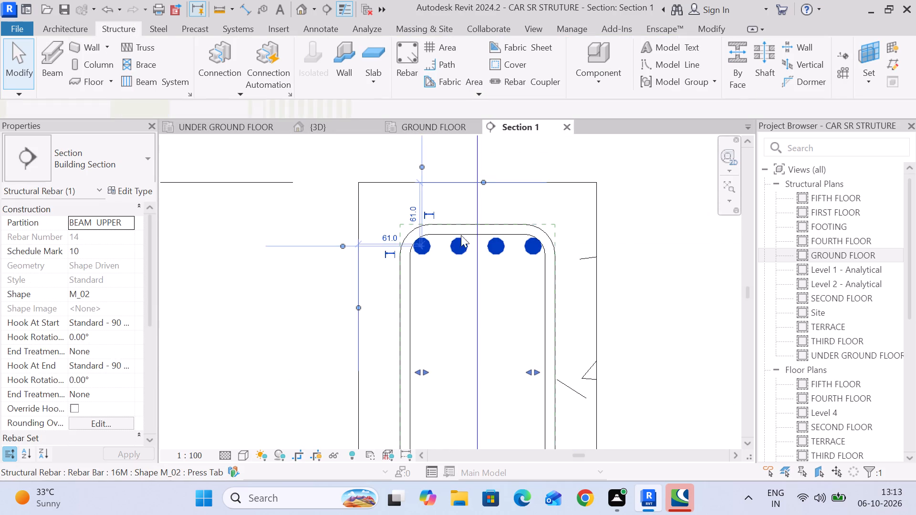
pyautogui.click(245, 126)
pyautogui.scroll(-5, 401, 288)
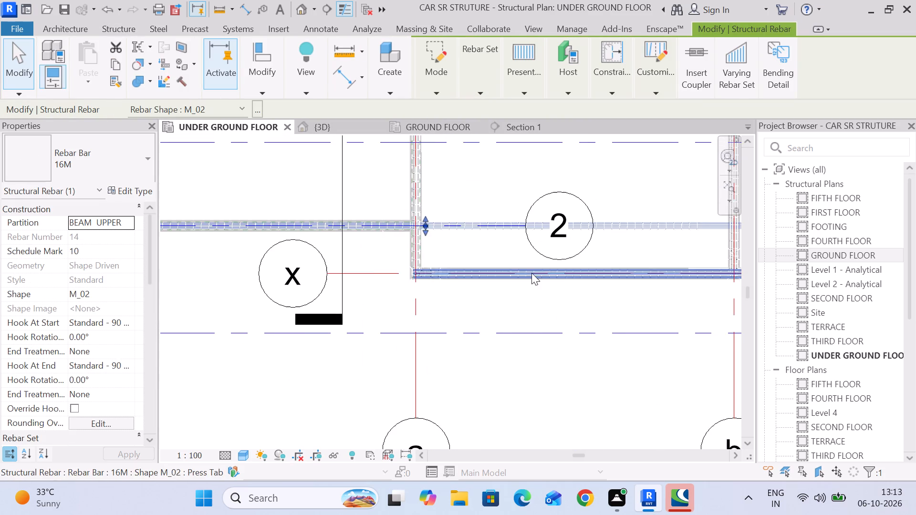
pyautogui.moveTo(592, 261); pyautogui.dragTo(368, 261, button='middle')
pyautogui.moveTo(562, 226); pyautogui.dragTo(241, 227)
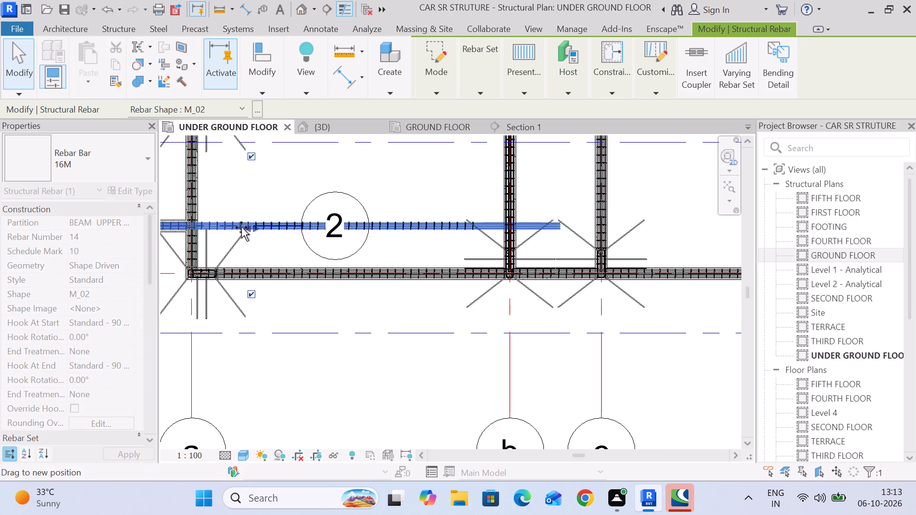
pyautogui.moveTo(241, 227); pyautogui.dragTo(241, 227)
pyautogui.moveTo(238, 264); pyautogui.dragTo(528, 345, button='middle')
pyautogui.scroll(6, 533, 326)
pyautogui.scroll(6, 386, 318)
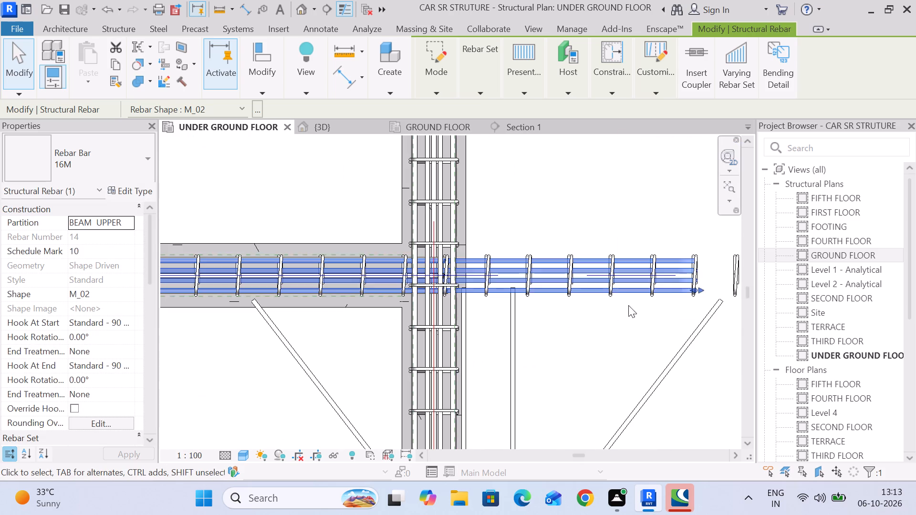
pyautogui.moveTo(693, 290); pyautogui.dragTo(450, 290)
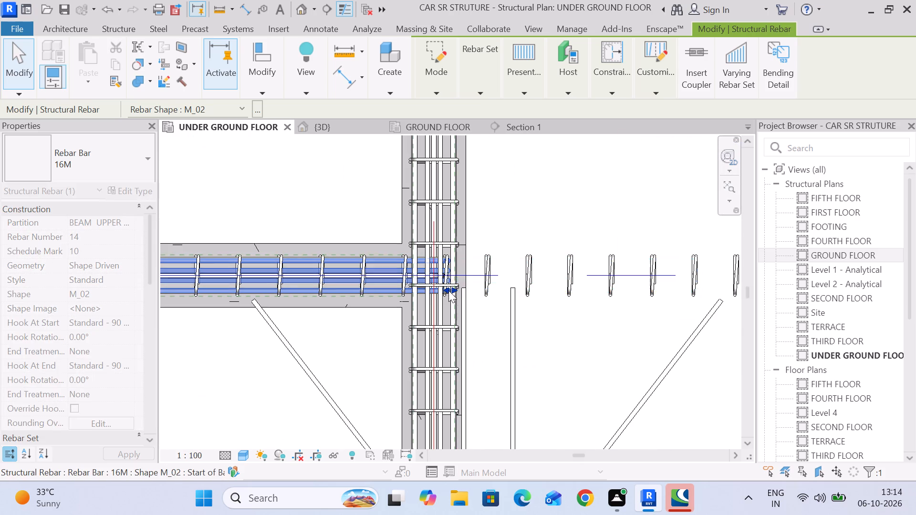
pyautogui.scroll(11, 448, 290)
pyautogui.click(450, 288)
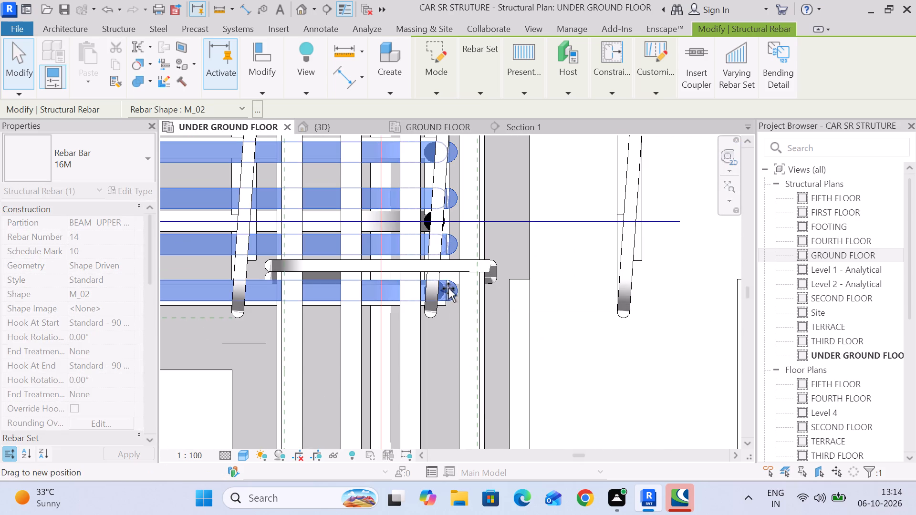
# Shorten the grid 2 beam's 10M stirrup set on the UNDER GROUND FLOOR plan so it stops at the grid a beam's face.
pyautogui.scroll(-20, 453, 292)
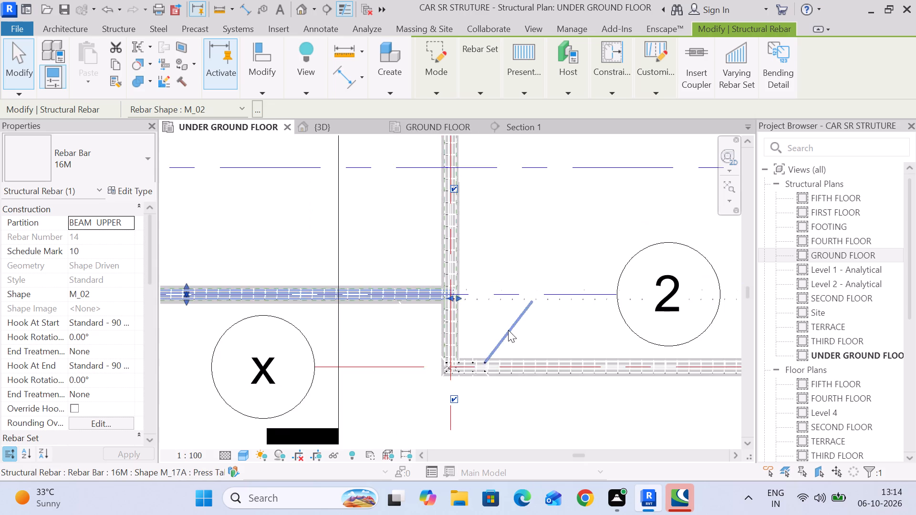
pyautogui.scroll(-4, 508, 330)
pyautogui.moveTo(508, 330); pyautogui.dragTo(433, 267, button='middle')
pyautogui.click(587, 252)
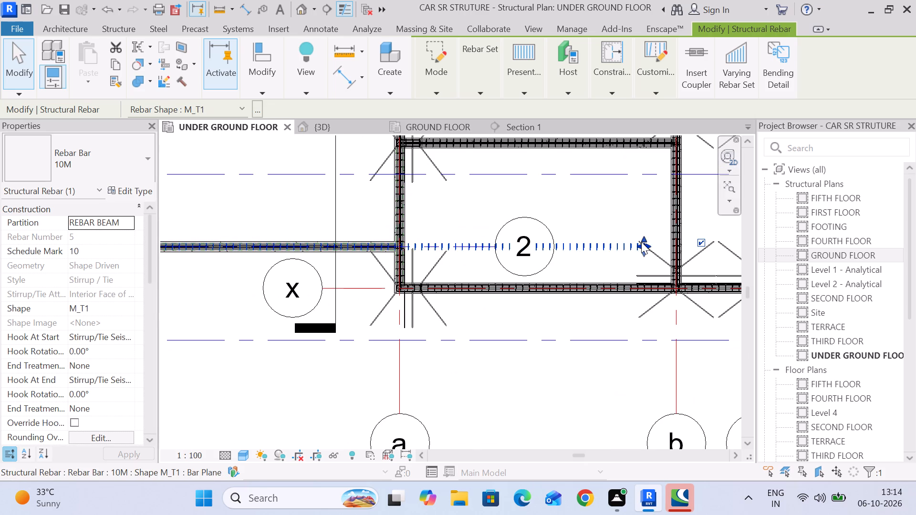
pyautogui.moveTo(641, 242); pyautogui.dragTo(451, 242)
pyautogui.scroll(7, 434, 247)
pyautogui.moveTo(470, 245); pyautogui.dragTo(452, 244)
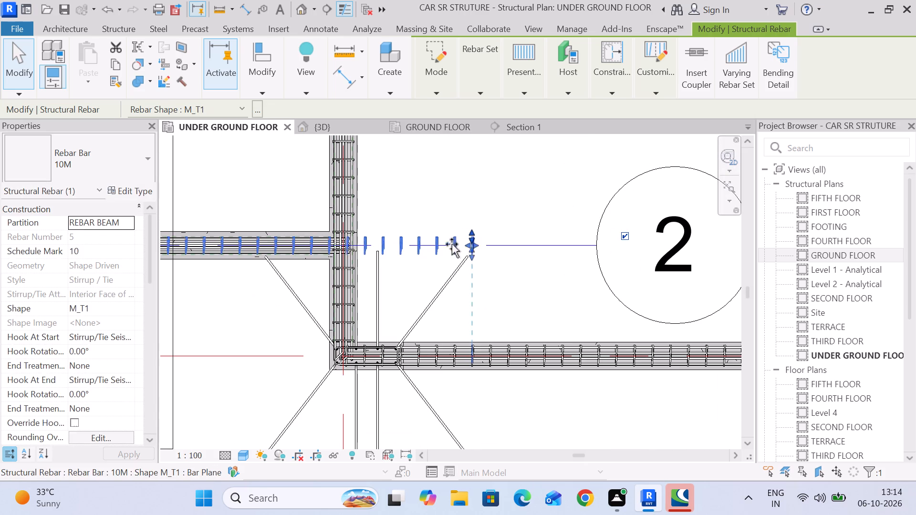
pyautogui.moveTo(452, 244); pyautogui.dragTo(418, 244)
pyautogui.scroll(8, 373, 256)
pyautogui.moveTo(364, 295); pyautogui.dragTo(508, 416, button='middle')
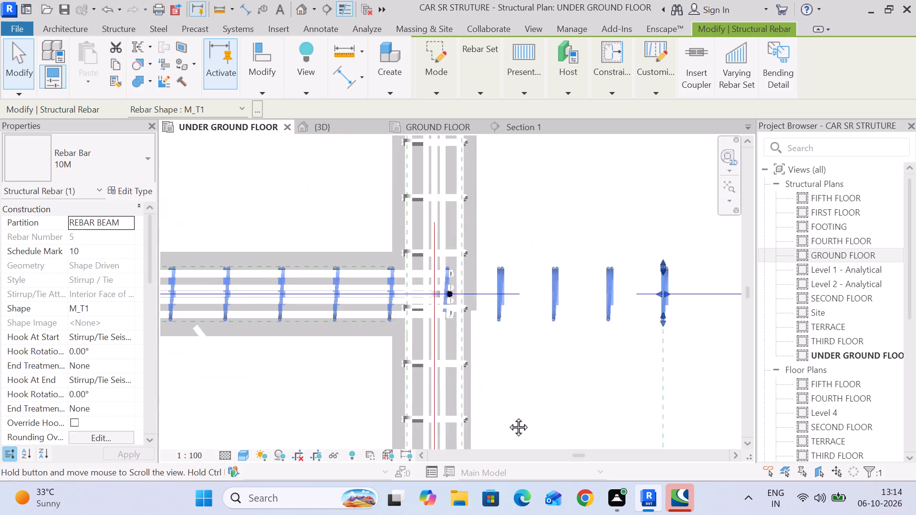
pyautogui.moveTo(508, 416); pyautogui.dragTo(510, 417, button='middle')
pyautogui.moveTo(671, 302); pyautogui.dragTo(462, 302)
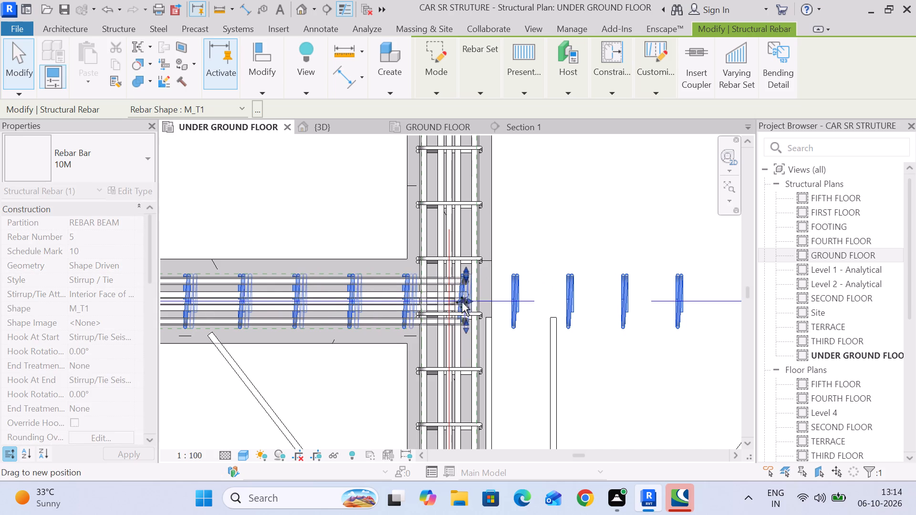
pyautogui.moveTo(462, 302); pyautogui.dragTo(408, 304)
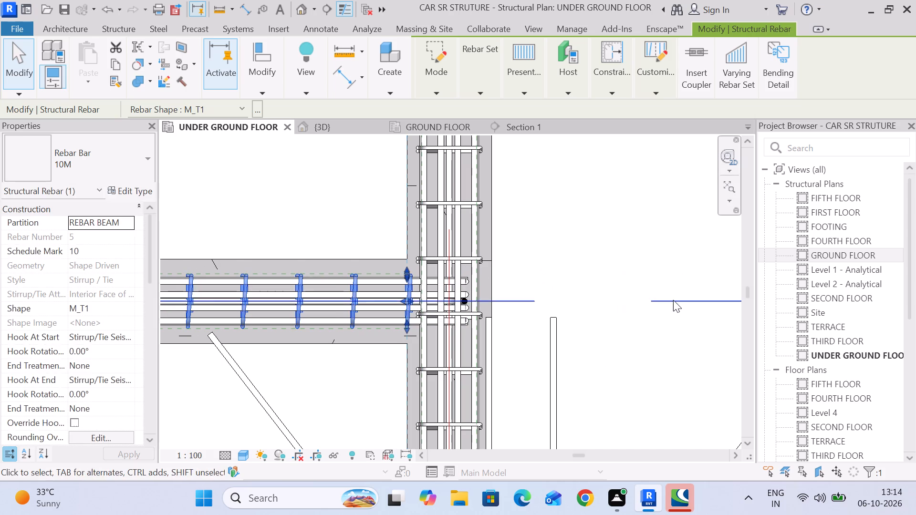
pyautogui.click(673, 299)
# Examine the reinforcement at the other end of the grid 2 beam on the UNDER GROUND FLOOR plan.
pyautogui.scroll(-12, 659, 352)
pyautogui.moveTo(645, 359); pyautogui.dragTo(644, 288, button='middle')
pyautogui.scroll(-4, 642, 299)
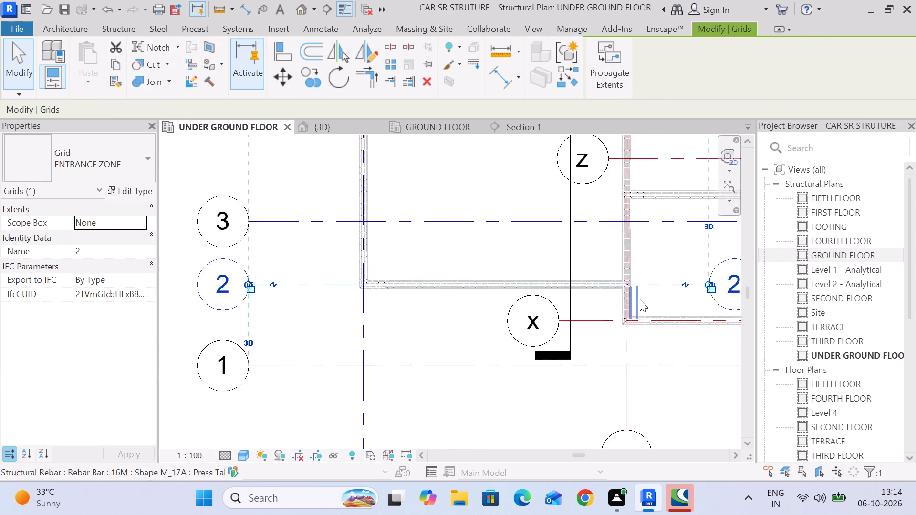
pyautogui.scroll(-1, 640, 299)
pyautogui.scroll(14, 386, 315)
pyautogui.scroll(2, 543, 240)
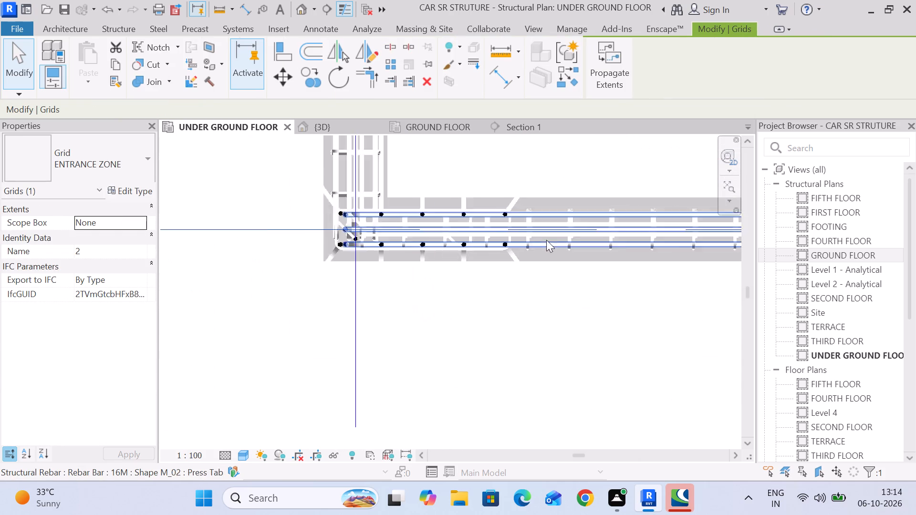
pyautogui.scroll(2, 546, 240)
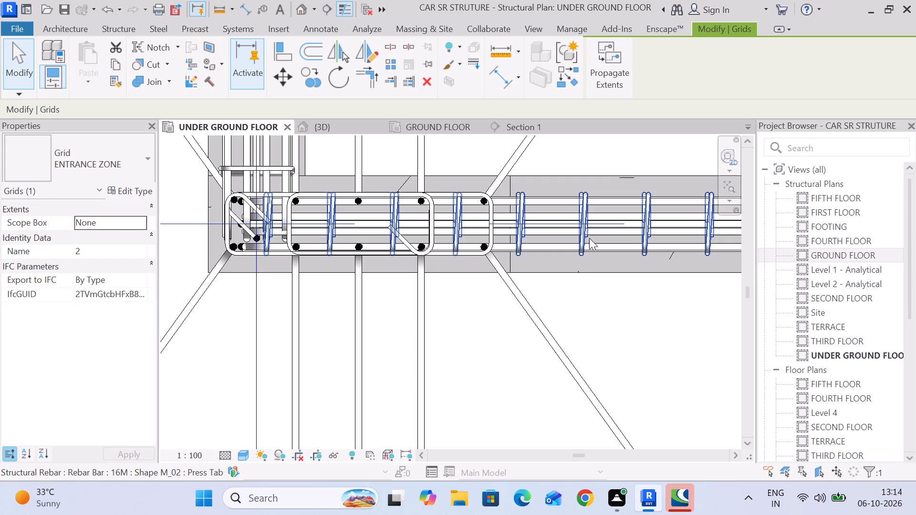
pyautogui.scroll(-6, 595, 339)
pyautogui.moveTo(588, 338); pyautogui.dragTo(483, 247, button='middle')
# Examine the grid 2 beam's reinforcement at UNDER GROUND FLOOR level in Section 1 alongside the beams of the floors above.
pyautogui.click(518, 135)
pyautogui.click(518, 126)
pyautogui.scroll(-5, 513, 289)
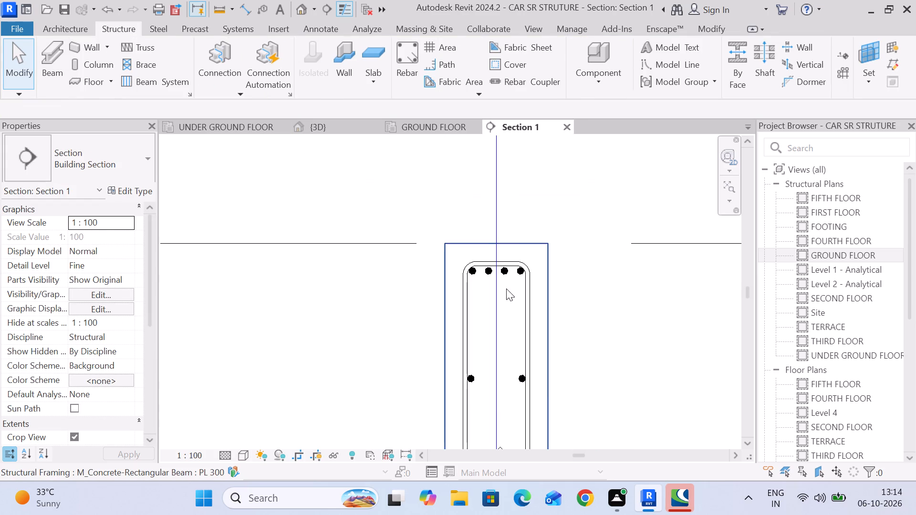
pyautogui.scroll(-9, 506, 288)
pyautogui.moveTo(557, 363); pyautogui.dragTo(540, 311, button='middle')
pyautogui.scroll(-14, 540, 311)
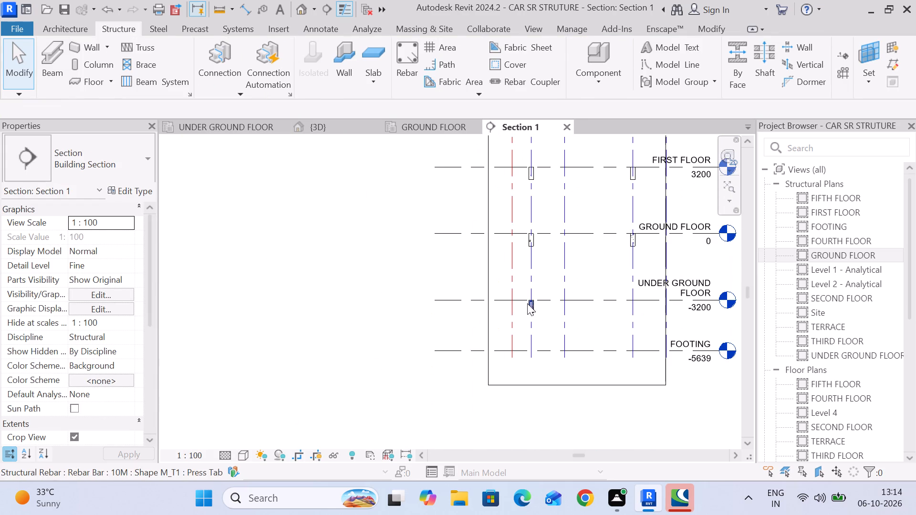
pyautogui.scroll(10, 531, 311)
pyautogui.moveTo(484, 170); pyautogui.dragTo(540, 273)
pyautogui.scroll(-5, 550, 293)
pyautogui.moveTo(546, 298); pyautogui.dragTo(325, 301, button='middle')
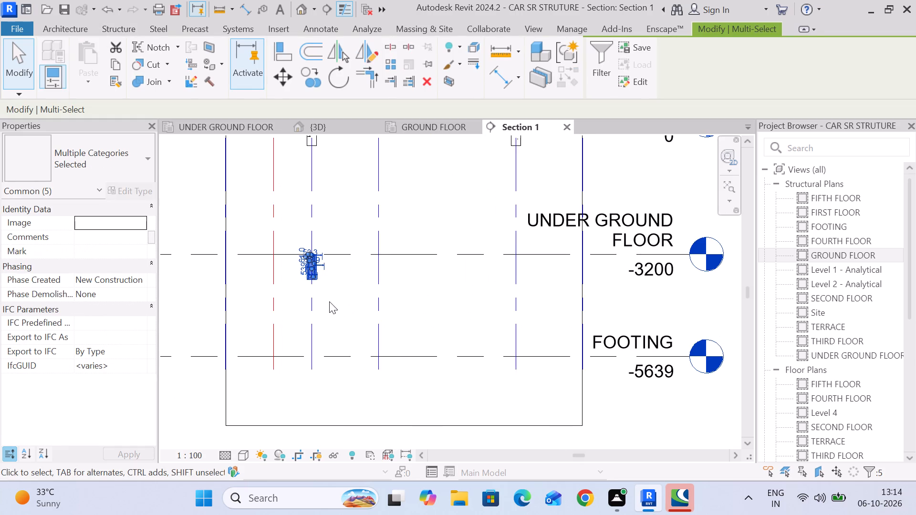
pyautogui.scroll(-4, 334, 301)
pyautogui.moveTo(336, 305); pyautogui.dragTo(374, 365, button='middle')
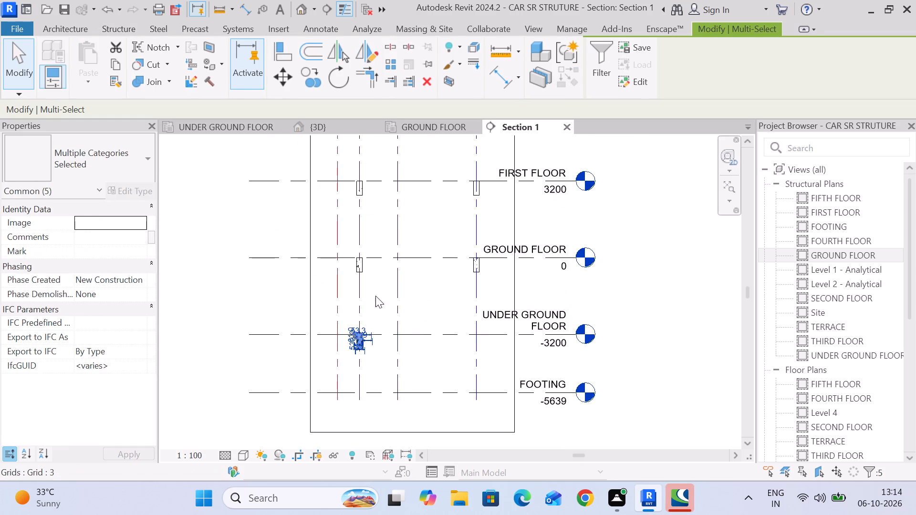
pyautogui.click(375, 299)
pyautogui.scroll(12, 371, 345)
pyautogui.moveTo(363, 365); pyautogui.dragTo(428, 329, button='middle')
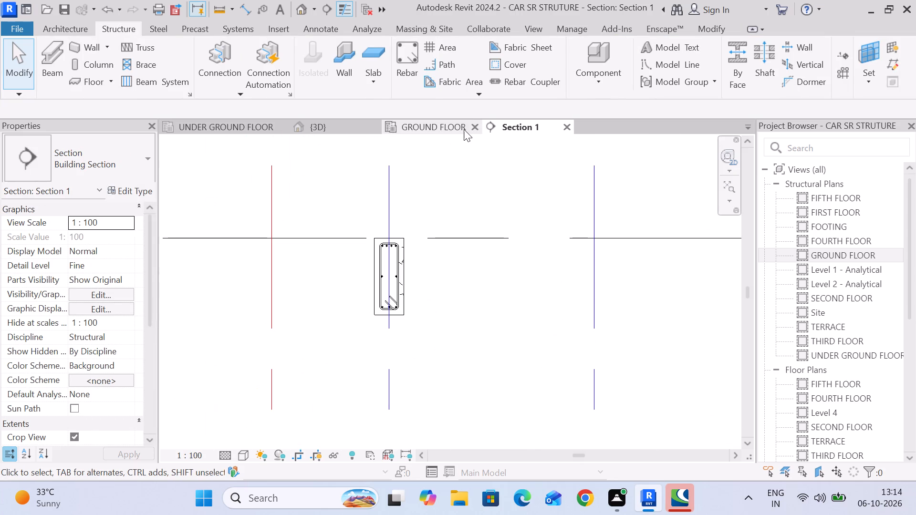
# Check the rebar cover setting assigned to the grid 2 beam in Section 1.
pyautogui.click(492, 63)
pyautogui.click(293, 108)
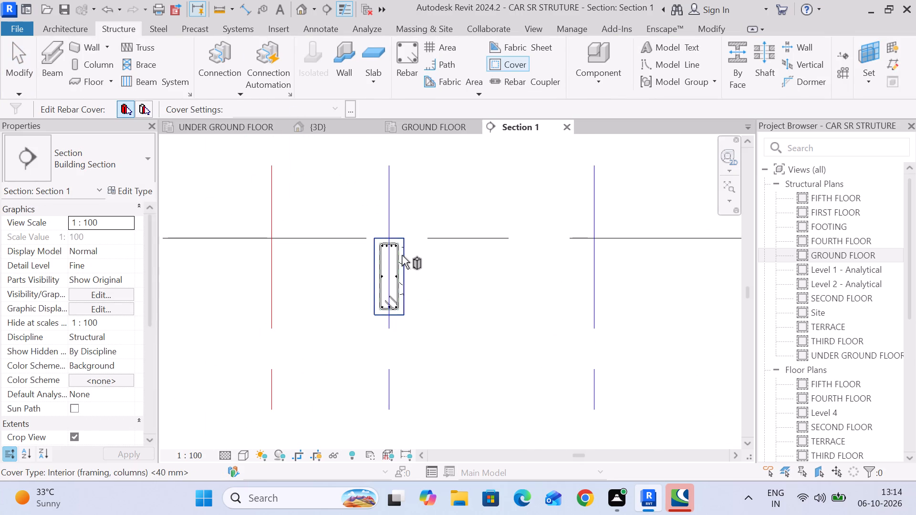
pyautogui.click(402, 255)
pyautogui.click(319, 107)
pyautogui.click(326, 125)
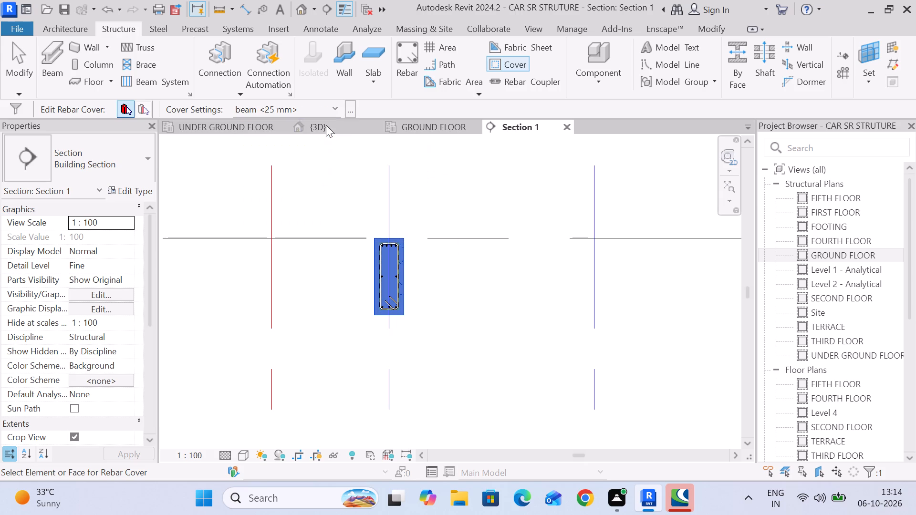
pyautogui.scroll(6, 405, 280)
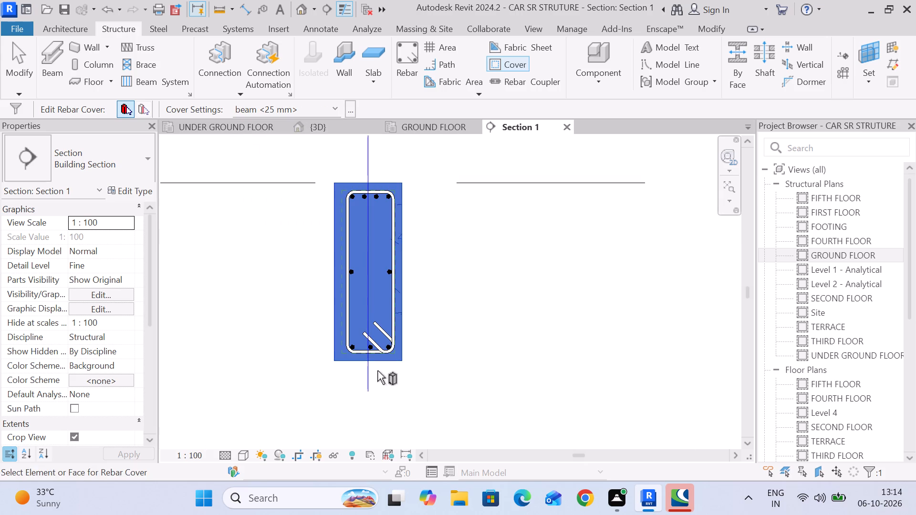
pyautogui.scroll(6, 343, 354)
pyautogui.moveTo(15, 103); pyautogui.dragTo(28, 98)
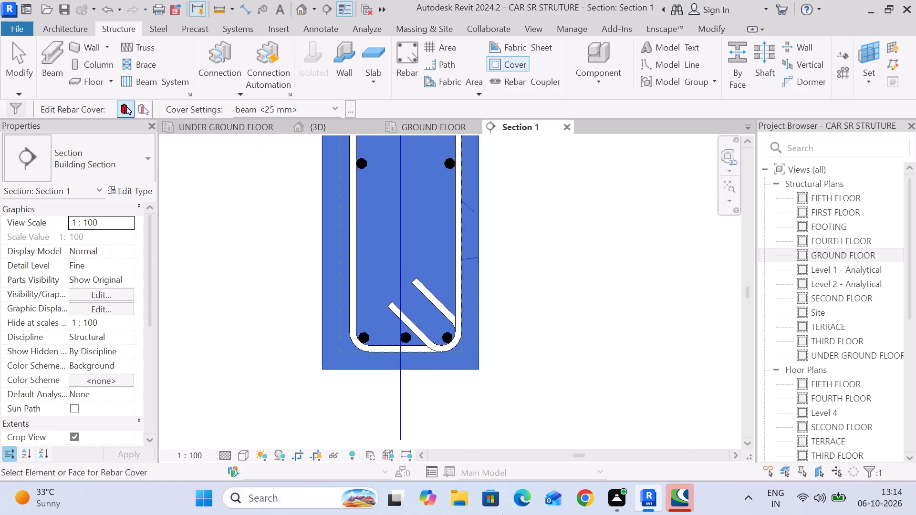
pyautogui.click(31, 79)
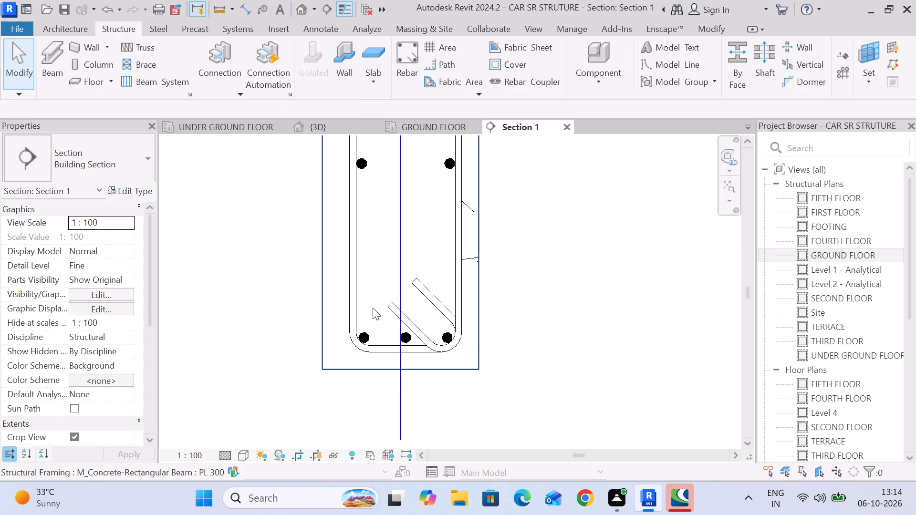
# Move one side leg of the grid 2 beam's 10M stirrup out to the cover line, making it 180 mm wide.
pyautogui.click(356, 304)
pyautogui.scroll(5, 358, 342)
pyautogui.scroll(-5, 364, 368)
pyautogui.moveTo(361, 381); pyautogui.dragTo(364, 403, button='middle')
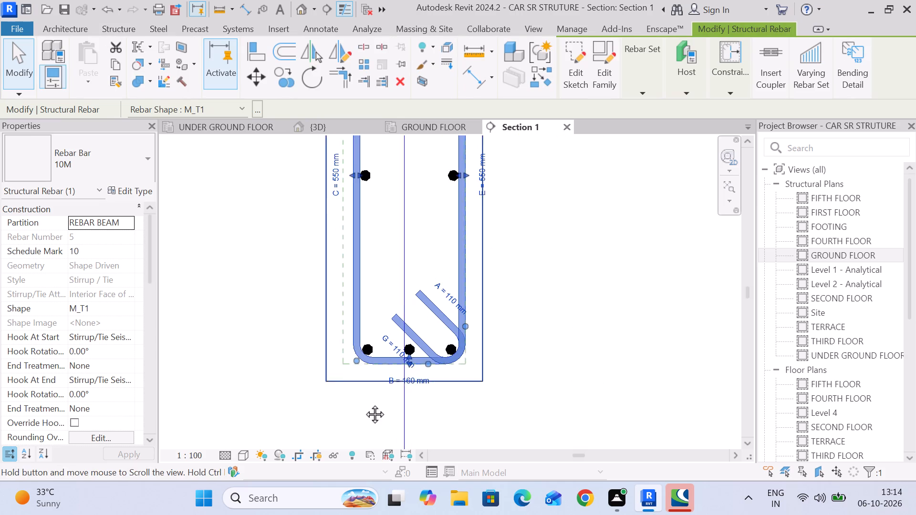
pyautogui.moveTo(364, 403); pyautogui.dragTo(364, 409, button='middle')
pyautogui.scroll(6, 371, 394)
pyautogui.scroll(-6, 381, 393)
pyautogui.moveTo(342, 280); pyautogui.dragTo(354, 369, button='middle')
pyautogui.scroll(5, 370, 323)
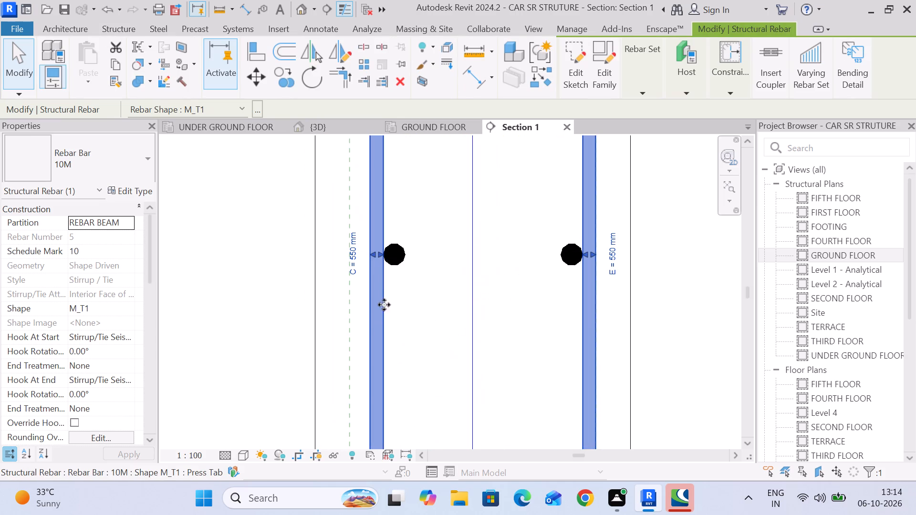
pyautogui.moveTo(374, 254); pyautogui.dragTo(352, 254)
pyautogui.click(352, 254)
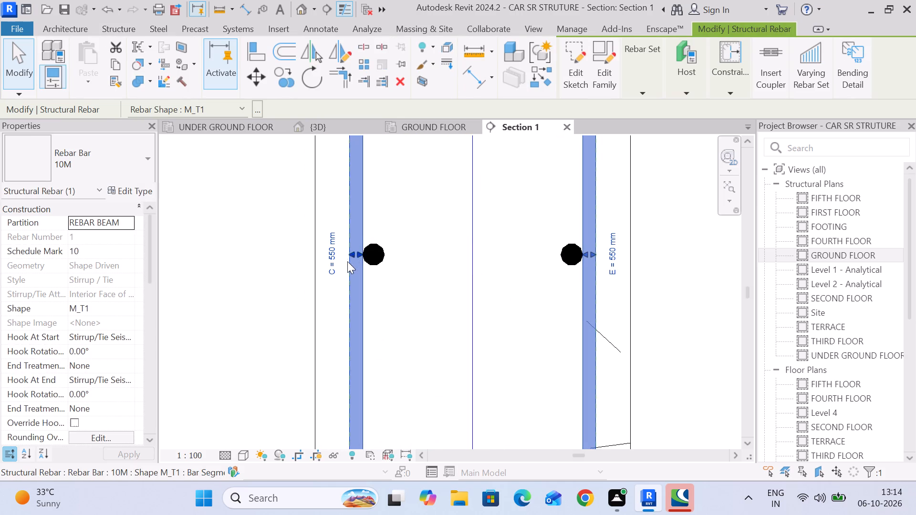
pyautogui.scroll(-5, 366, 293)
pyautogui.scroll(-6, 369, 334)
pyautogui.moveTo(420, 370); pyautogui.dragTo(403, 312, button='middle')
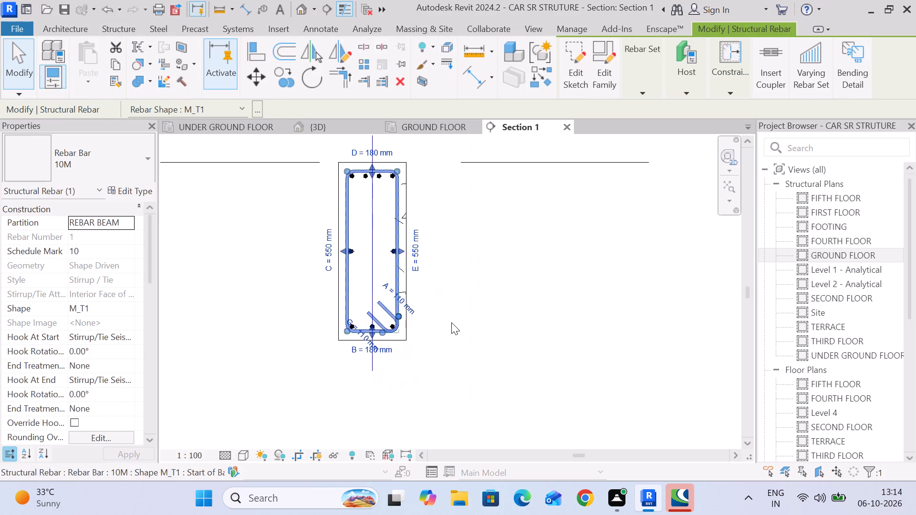
# Cycle the grid 2 beam's 10M stirrup through its hook corner orientations back to its starting bottom corner.
pyautogui.click(508, 319)
pyautogui.scroll(6, 342, 325)
pyautogui.scroll(5, 386, 335)
pyautogui.click(432, 320)
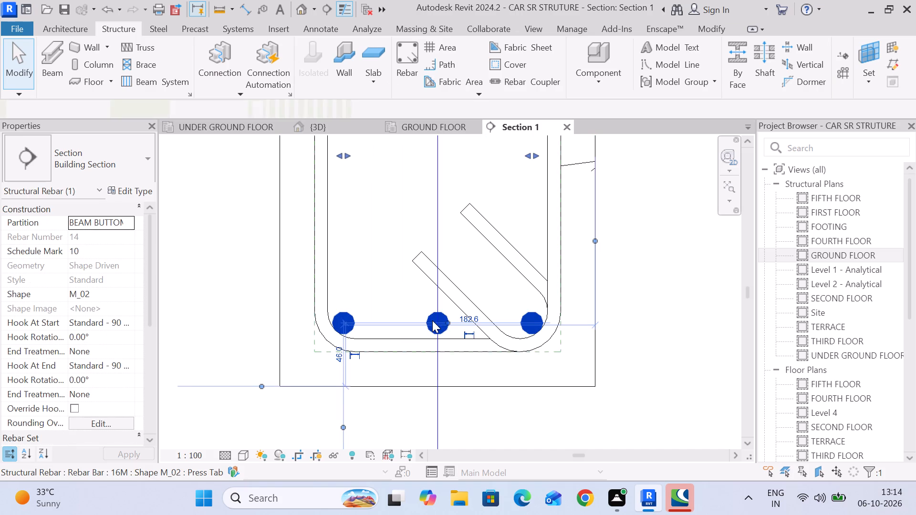
pyautogui.scroll(-7, 432, 325)
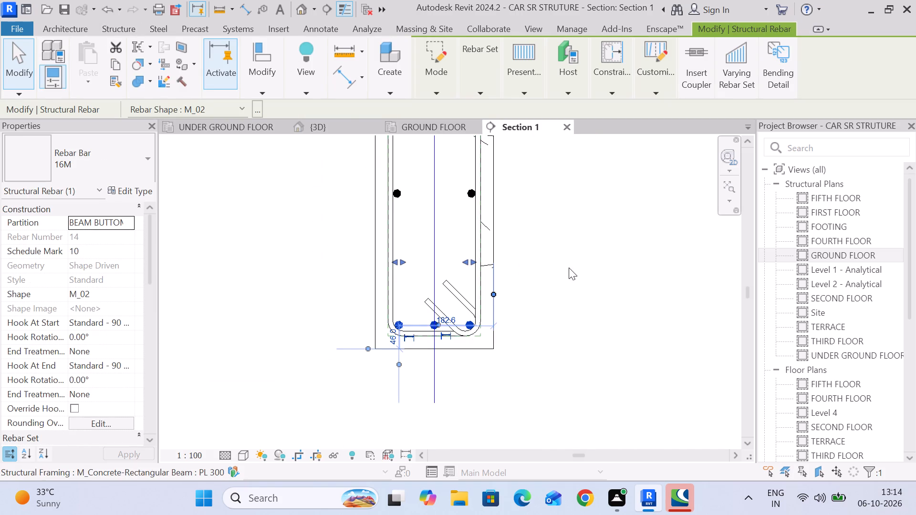
pyautogui.click(543, 273)
pyautogui.click(465, 306)
pyautogui.click(590, 296)
pyautogui.click(470, 296)
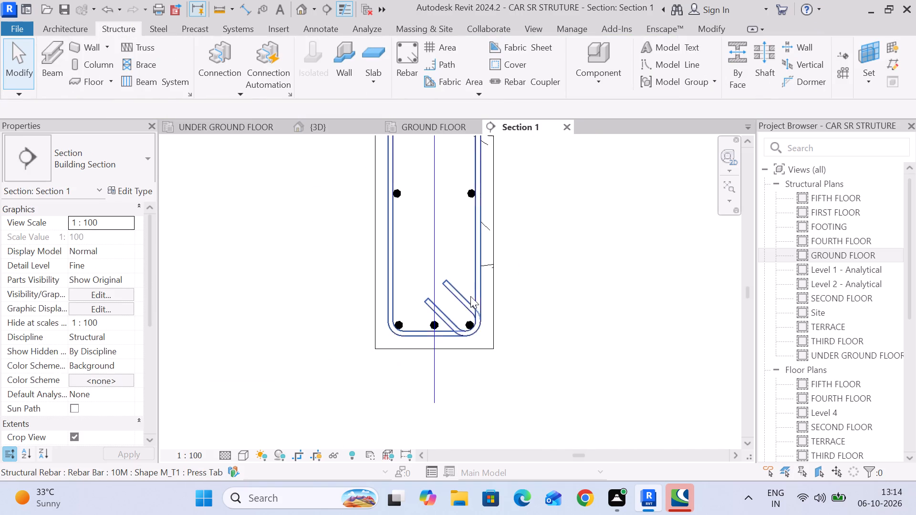
pyautogui.press('space')
pyautogui.press('space')
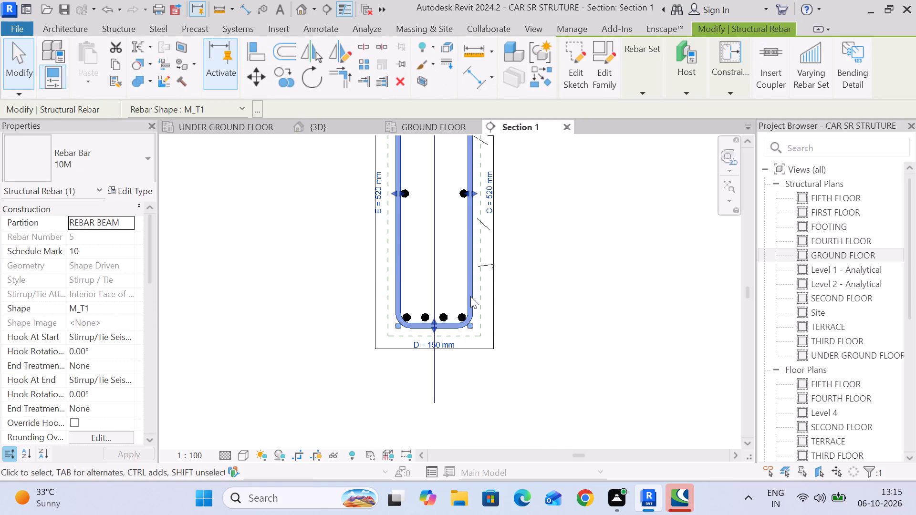
pyautogui.press('space')
pyautogui.press('space')
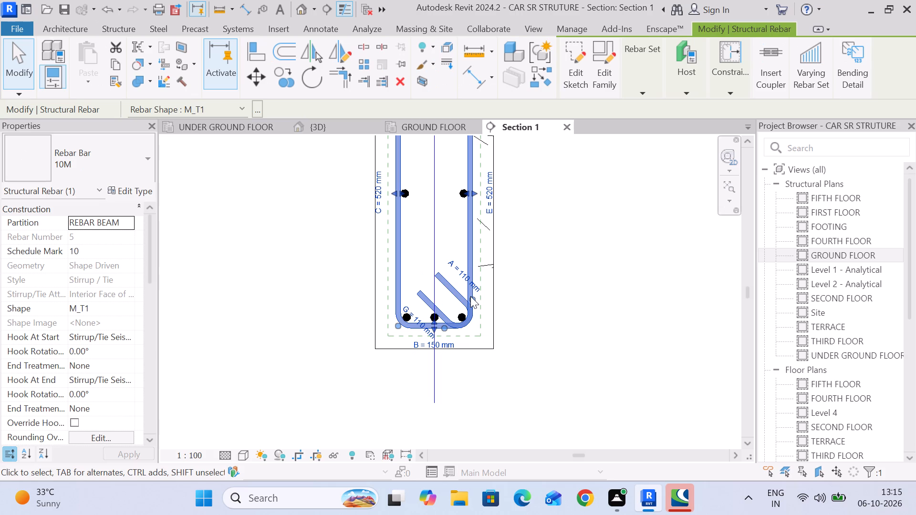
# Move both side legs of the grid 2 beam's 10M stirrup outward to the side cover lines.
pyautogui.scroll(-6, 476, 292)
pyautogui.click(546, 290)
pyautogui.scroll(6, 462, 249)
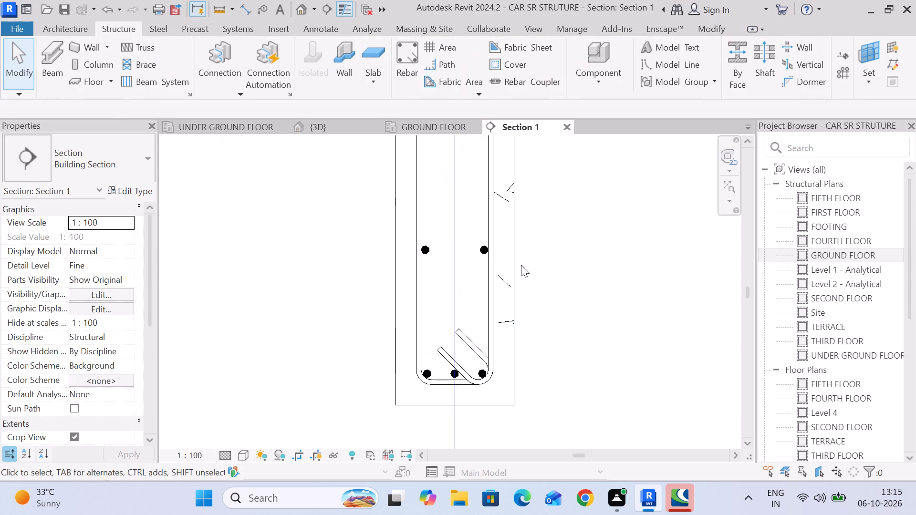
pyautogui.click(488, 271)
pyautogui.scroll(6, 489, 260)
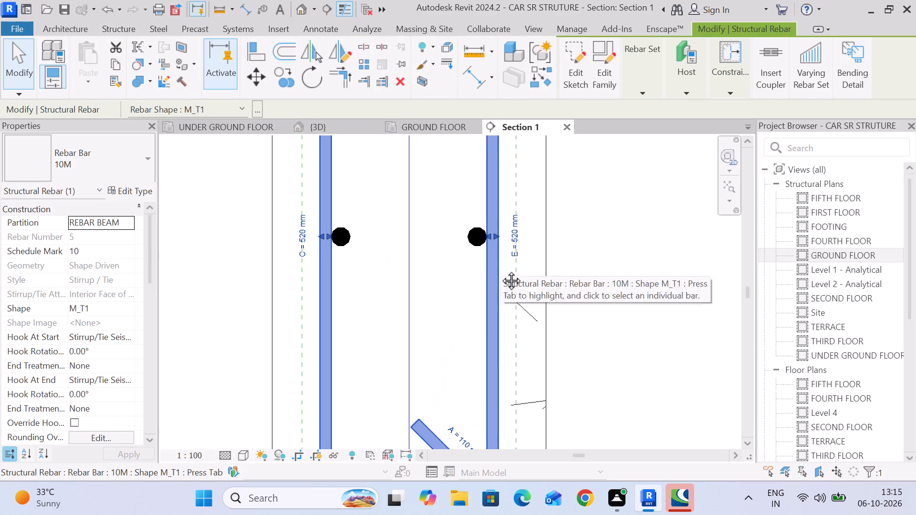
pyautogui.middleClick(500, 270)
pyautogui.scroll(-5, 500, 270)
pyautogui.moveTo(502, 253); pyautogui.dragTo(514, 253)
pyautogui.moveTo(409, 254); pyautogui.dragTo(398, 254)
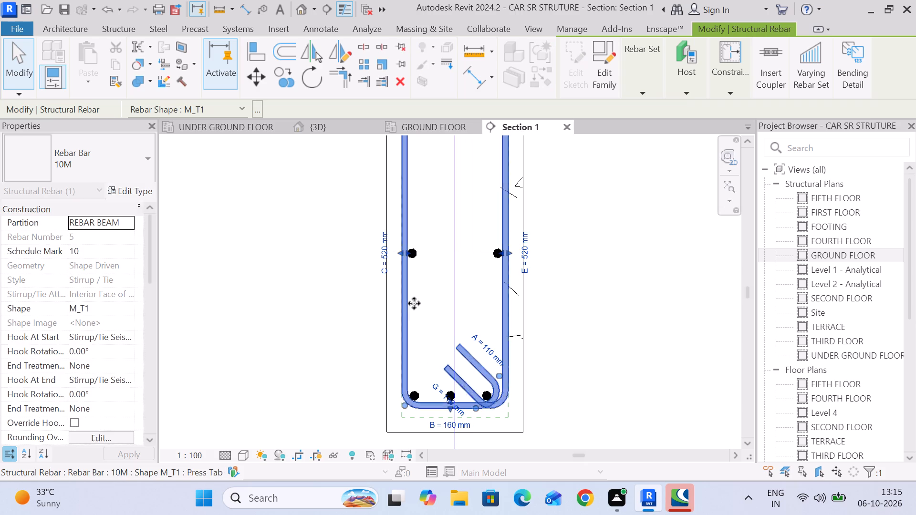
# Extend the grid 2 beam's 10M stirrup by moving its bottom and top legs out to the cover lines.
pyautogui.moveTo(455, 361); pyautogui.dragTo(433, 245, button='middle')
pyautogui.moveTo(427, 292); pyautogui.dragTo(427, 306)
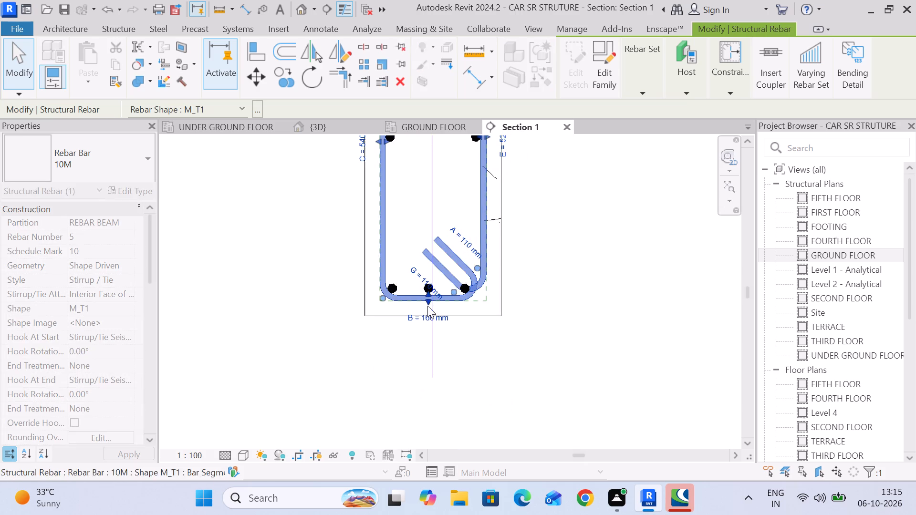
pyautogui.scroll(-3, 447, 312)
pyautogui.moveTo(447, 313); pyautogui.dragTo(463, 464, button='middle')
pyautogui.click(452, 243)
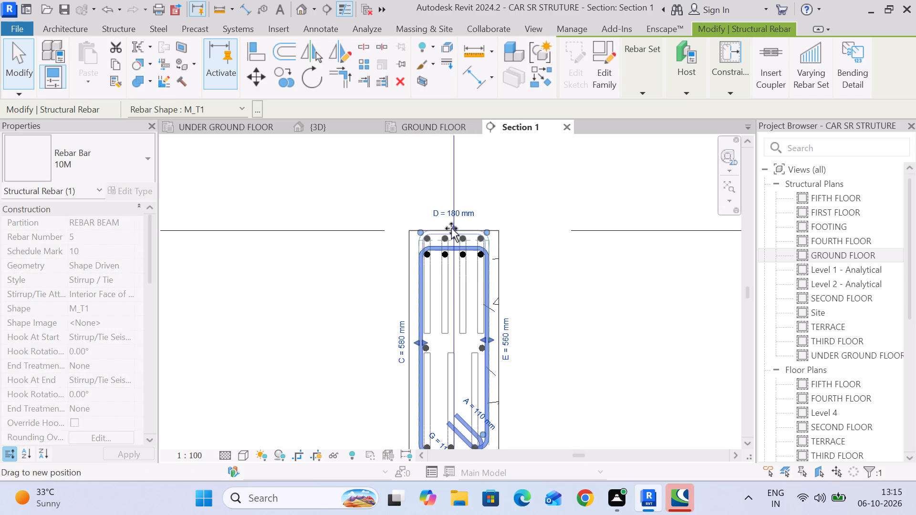
pyautogui.moveTo(454, 245); pyautogui.dragTo(454, 238)
# Shift the stirrup's two hook ends into the beam's bottom corner at the cover lines, making the bottom leg 180 mm wide.
pyautogui.moveTo(538, 336); pyautogui.dragTo(470, 190, button='middle')
pyautogui.scroll(5, 432, 319)
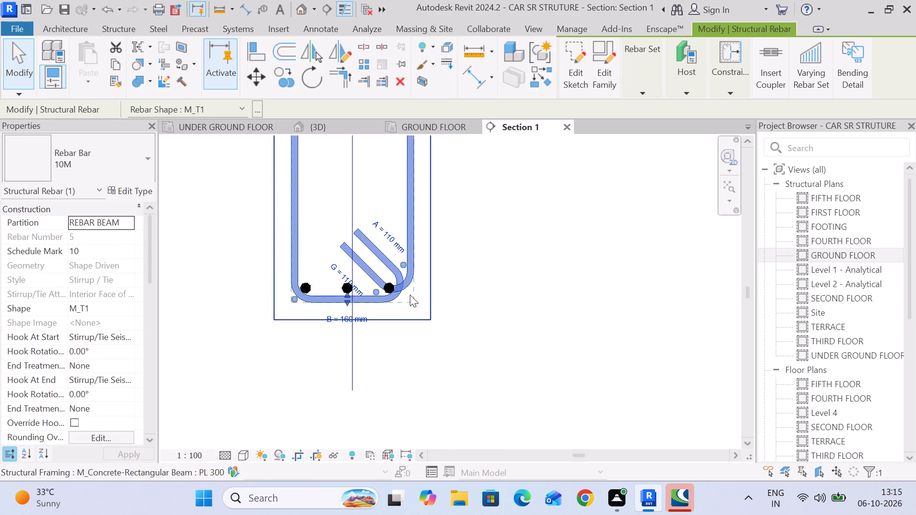
pyautogui.scroll(6, 407, 290)
pyautogui.moveTo(387, 213); pyautogui.dragTo(394, 268)
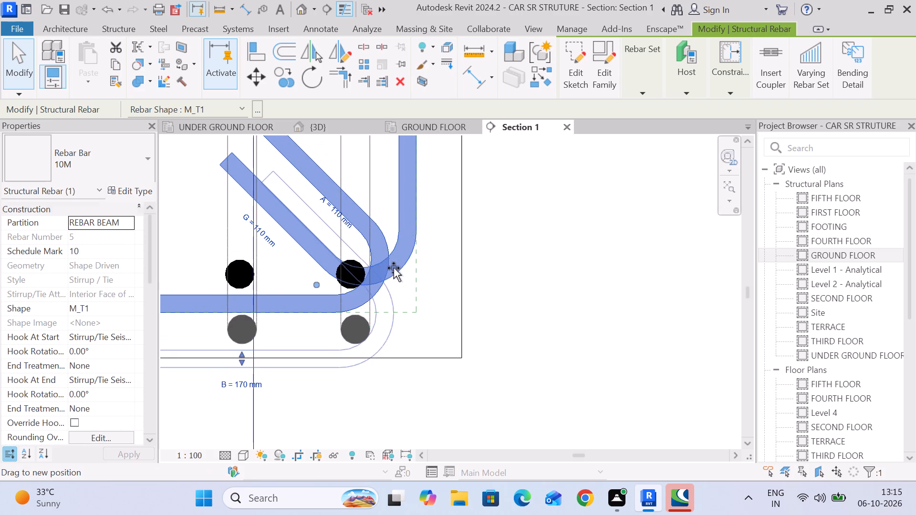
pyautogui.moveTo(394, 268); pyautogui.dragTo(392, 236)
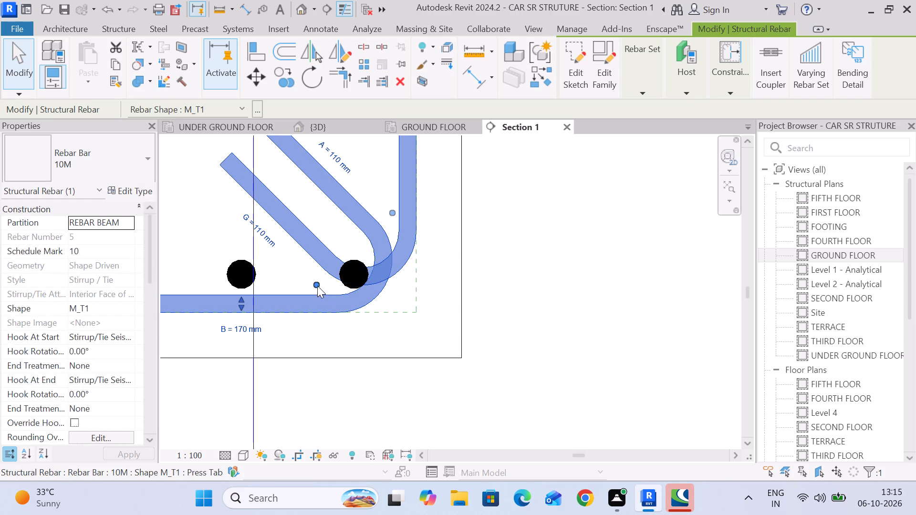
pyautogui.moveTo(317, 286); pyautogui.dragTo(340, 290)
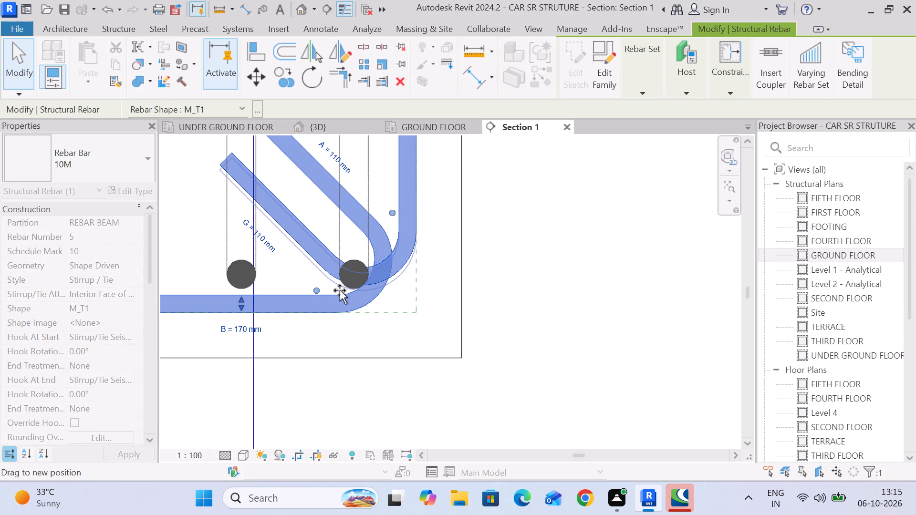
pyautogui.moveTo(340, 290); pyautogui.dragTo(354, 307)
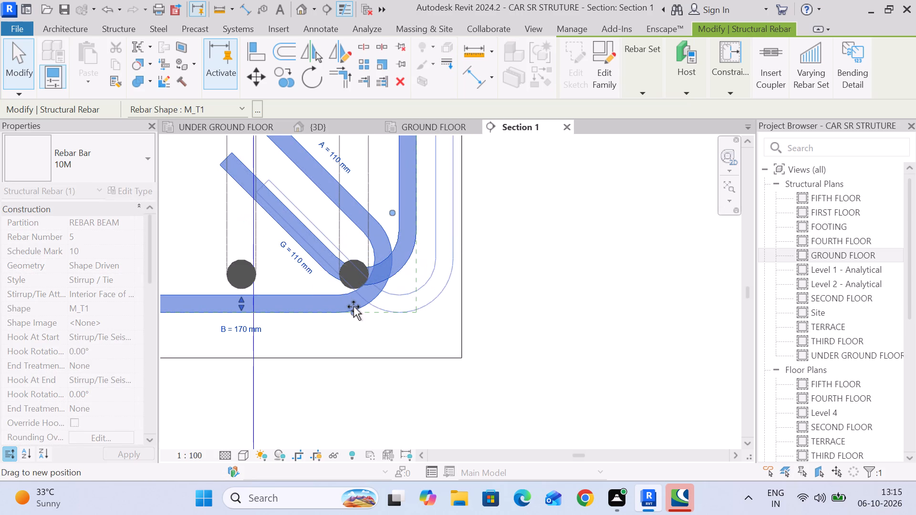
pyautogui.moveTo(354, 307); pyautogui.dragTo(335, 309)
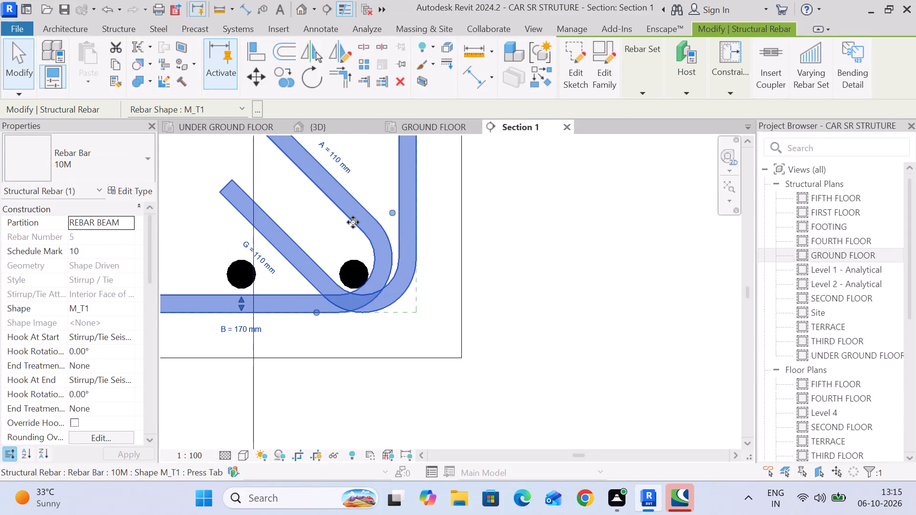
pyautogui.click(516, 213)
pyautogui.click(362, 221)
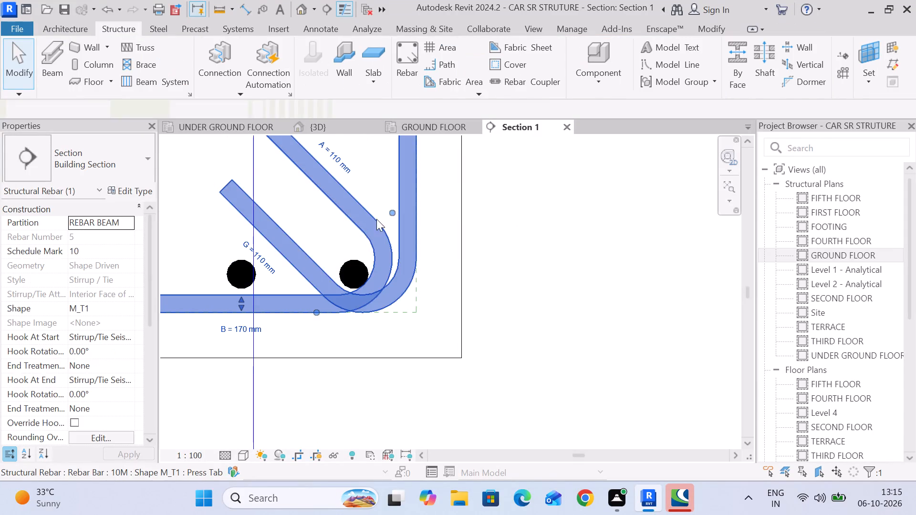
pyautogui.moveTo(388, 212); pyautogui.dragTo(429, 214)
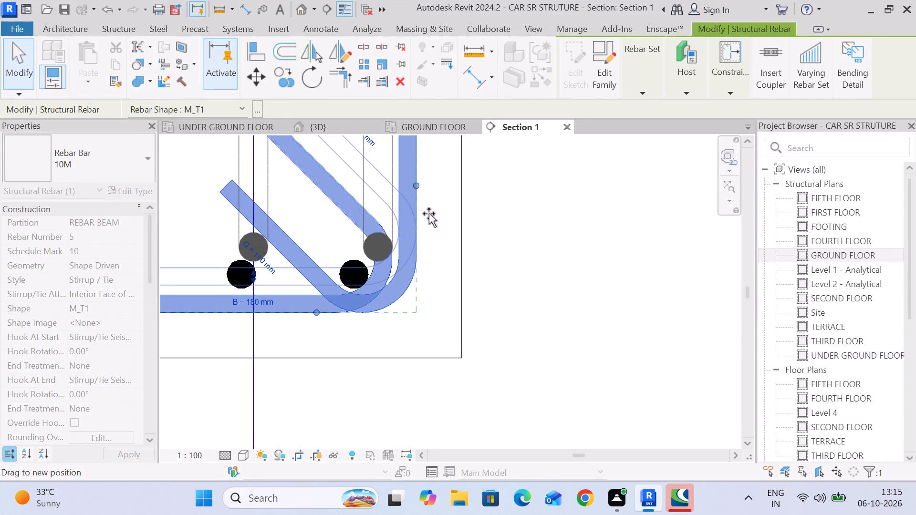
pyautogui.moveTo(429, 214); pyautogui.dragTo(436, 236)
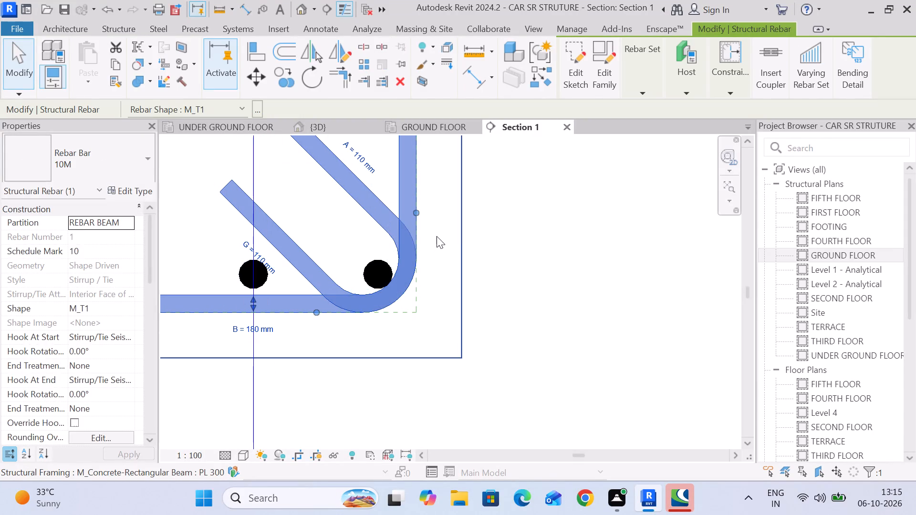
pyautogui.click(538, 238)
# Check the rebar cover setting assigned to the grid 2 beam at UNDER GROUND FLOOR level in Section 1.
pyautogui.scroll(-9, 542, 247)
pyautogui.moveTo(541, 251); pyautogui.dragTo(547, 439, button='middle')
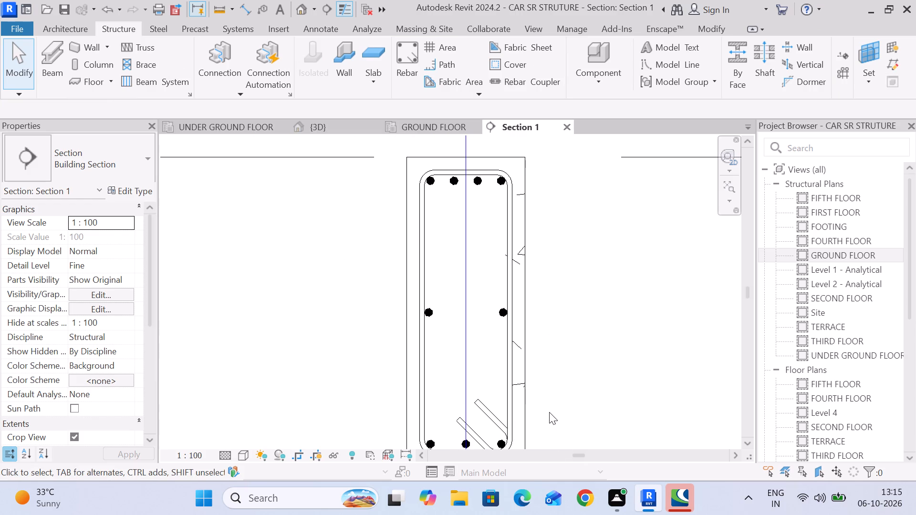
pyautogui.moveTo(555, 396); pyautogui.dragTo(540, 299, button='middle')
pyautogui.scroll(-6, 540, 297)
pyautogui.moveTo(572, 289); pyautogui.dragTo(537, 308, button='middle')
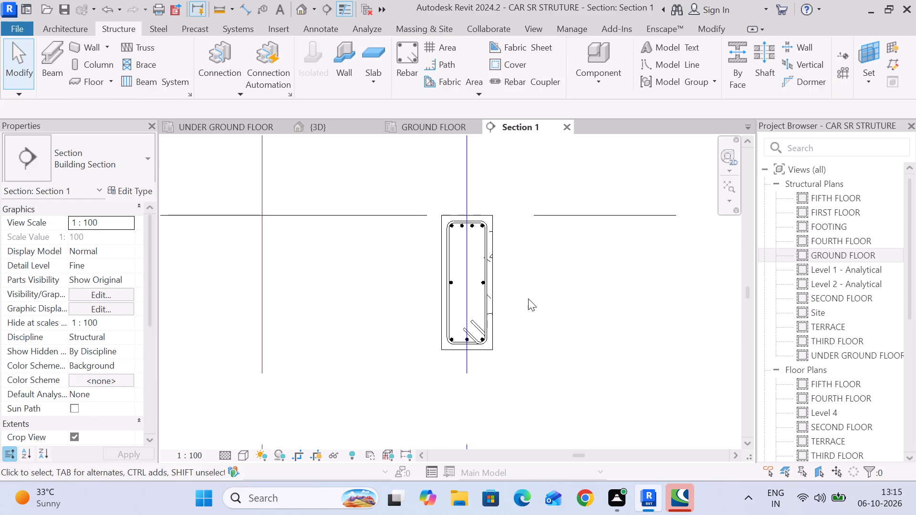
pyautogui.click(531, 62)
pyautogui.click(510, 65)
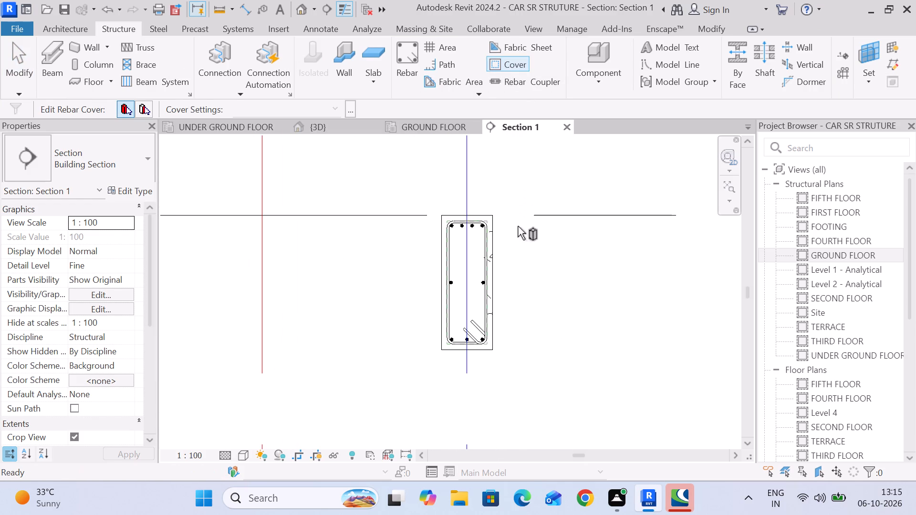
pyautogui.click(484, 245)
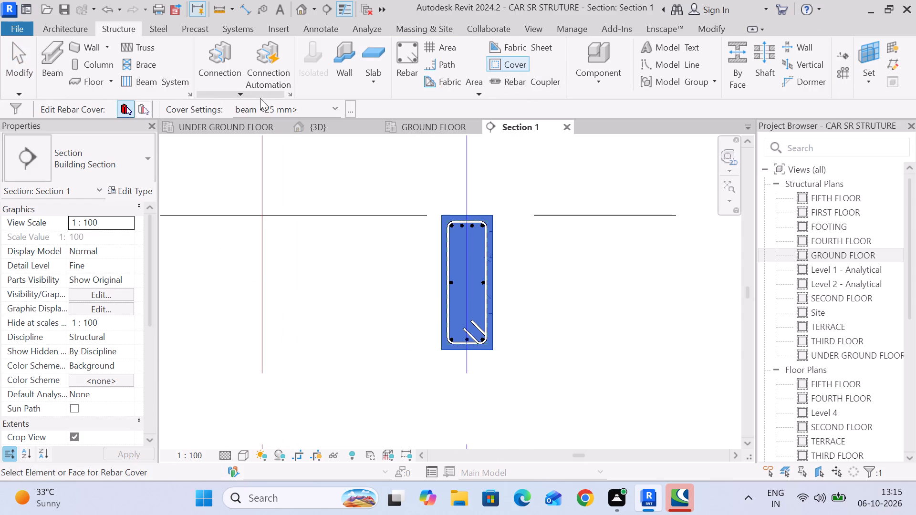
pyautogui.click(21, 69)
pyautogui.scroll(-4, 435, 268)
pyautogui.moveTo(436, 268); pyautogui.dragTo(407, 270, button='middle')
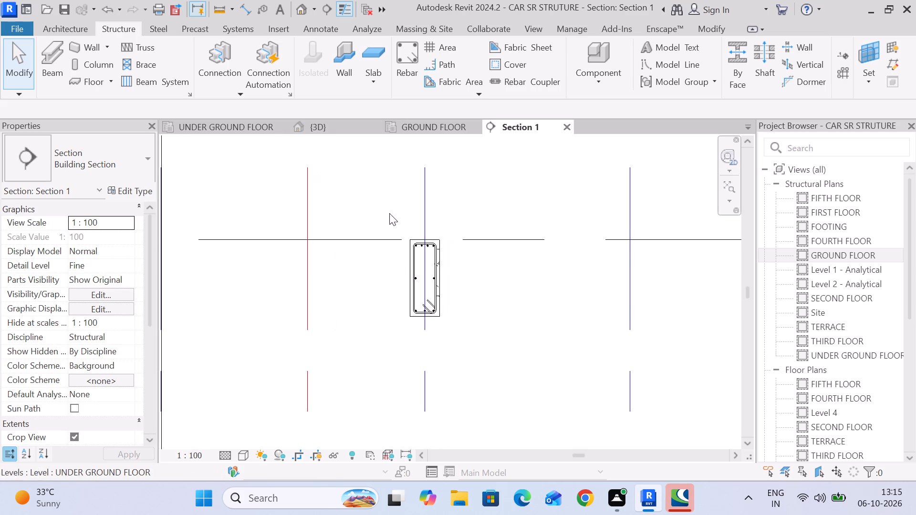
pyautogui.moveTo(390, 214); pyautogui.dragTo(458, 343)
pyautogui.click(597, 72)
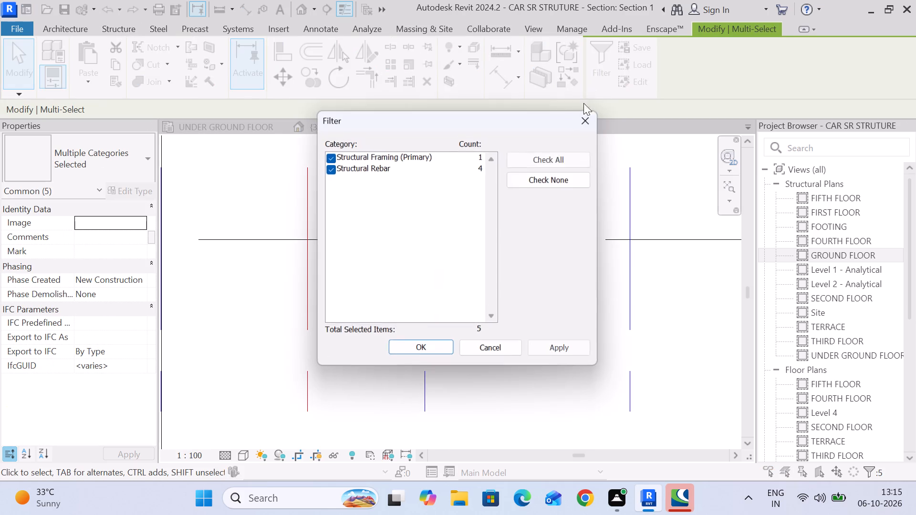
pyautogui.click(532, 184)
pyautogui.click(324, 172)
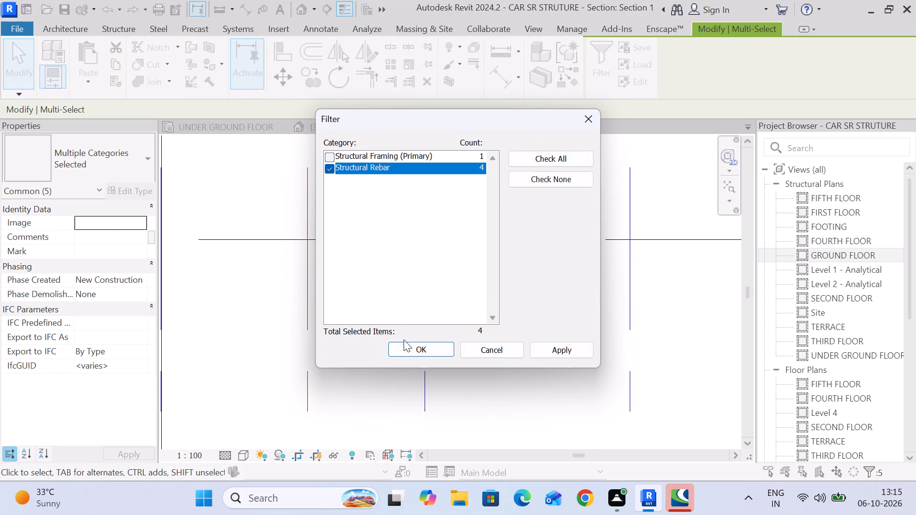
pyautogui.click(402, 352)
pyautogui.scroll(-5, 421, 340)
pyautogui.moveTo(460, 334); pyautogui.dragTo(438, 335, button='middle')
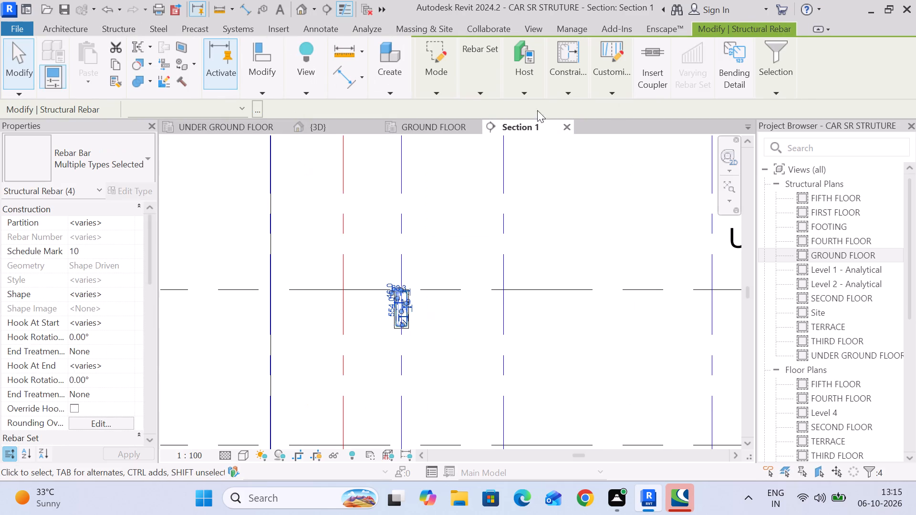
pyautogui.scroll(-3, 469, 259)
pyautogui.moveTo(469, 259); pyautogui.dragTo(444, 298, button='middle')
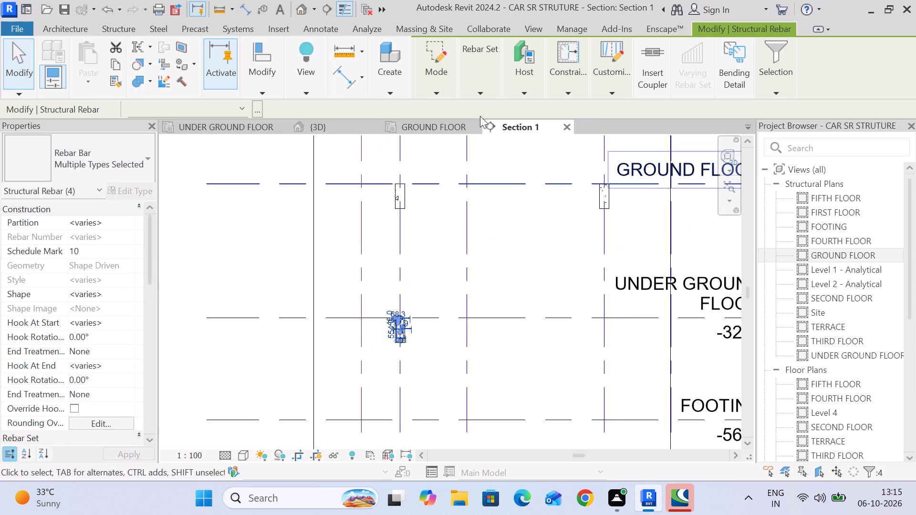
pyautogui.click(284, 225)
# Assign the beam <25 mm> rebar cover to the two GROUND FLOOR beams cut in Section 1.
pyautogui.click(509, 69)
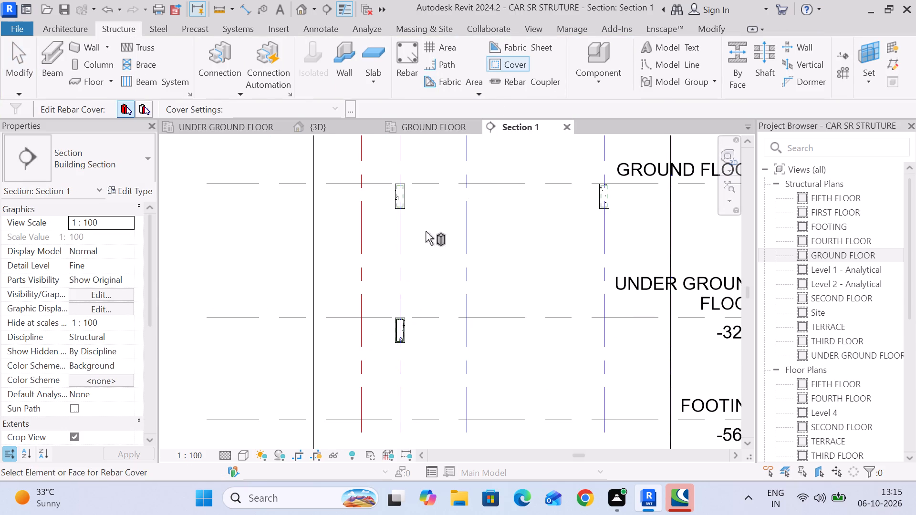
pyautogui.click(400, 210)
pyautogui.click(294, 107)
pyautogui.click(293, 123)
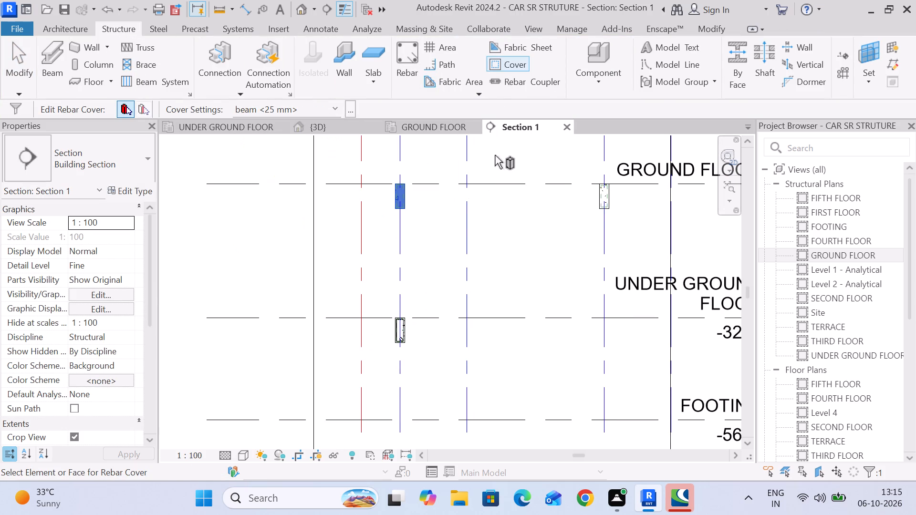
pyautogui.click(605, 208)
pyautogui.click(322, 105)
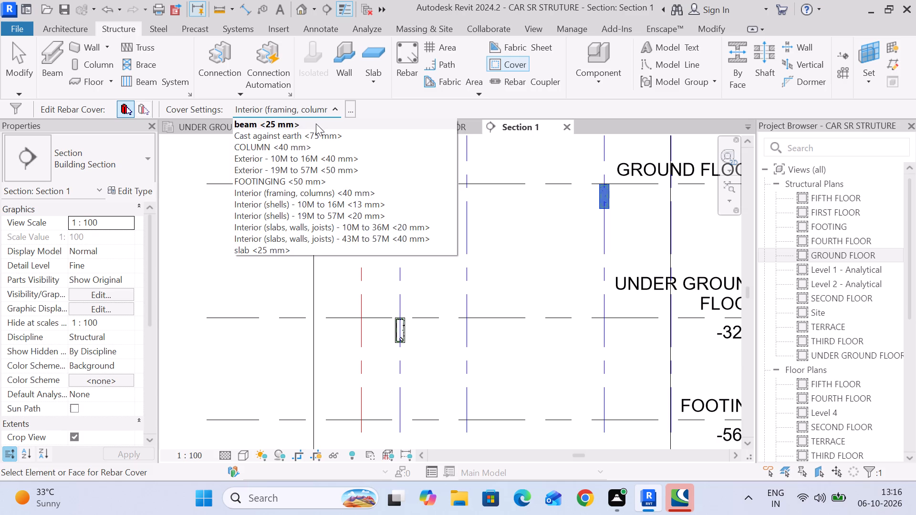
pyautogui.click(316, 124)
# Assign the beam <25 mm> rebar cover to the two FIRST FLOOR beams cut in Section 1.
pyautogui.moveTo(503, 201); pyautogui.dragTo(489, 373, button='middle')
pyautogui.click(384, 242)
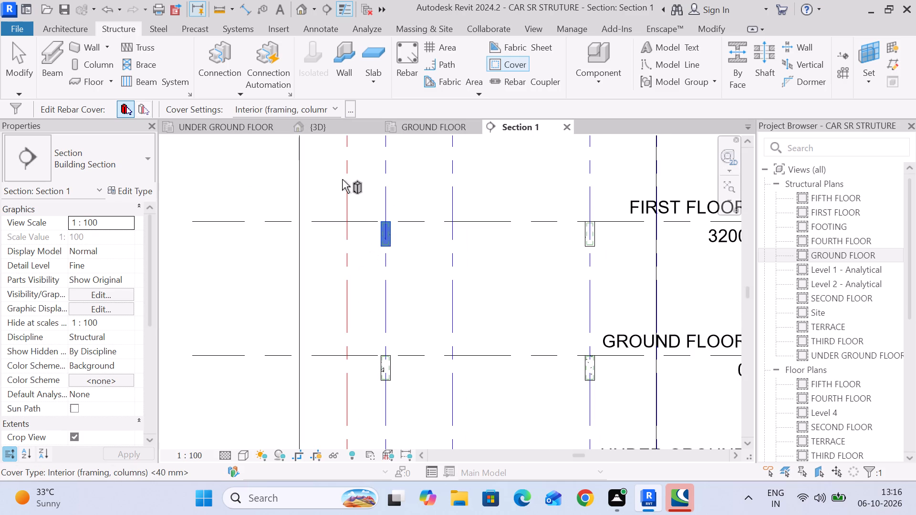
pyautogui.click(320, 111)
pyautogui.click(317, 118)
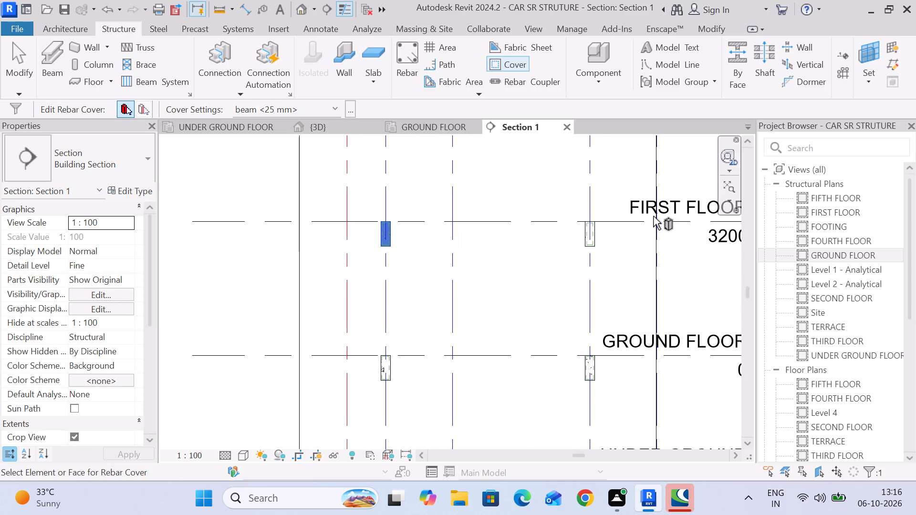
pyautogui.click(599, 240)
pyautogui.click(326, 106)
pyautogui.click(318, 128)
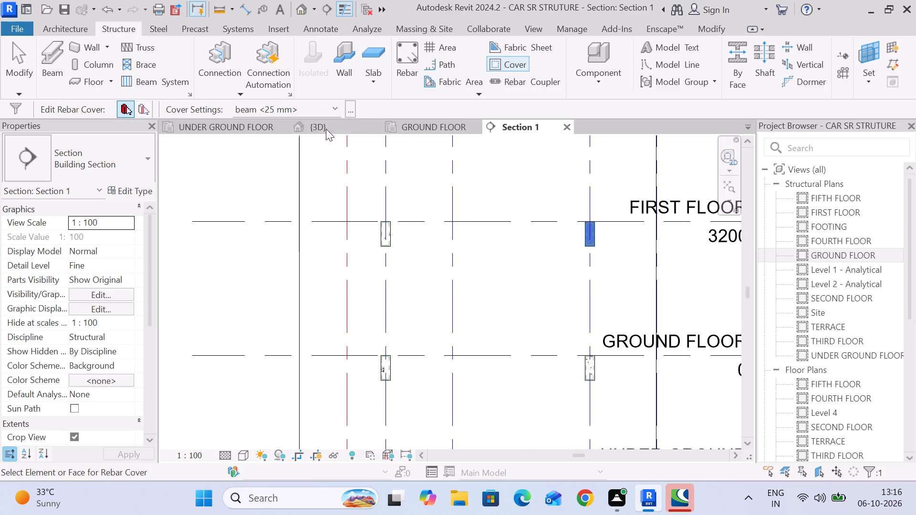
# Assign the beam <25 mm> rebar cover to the two SECOND FLOOR beams cut in Section 1.
pyautogui.moveTo(476, 158); pyautogui.dragTo(459, 331, button='middle')
pyautogui.click(365, 279)
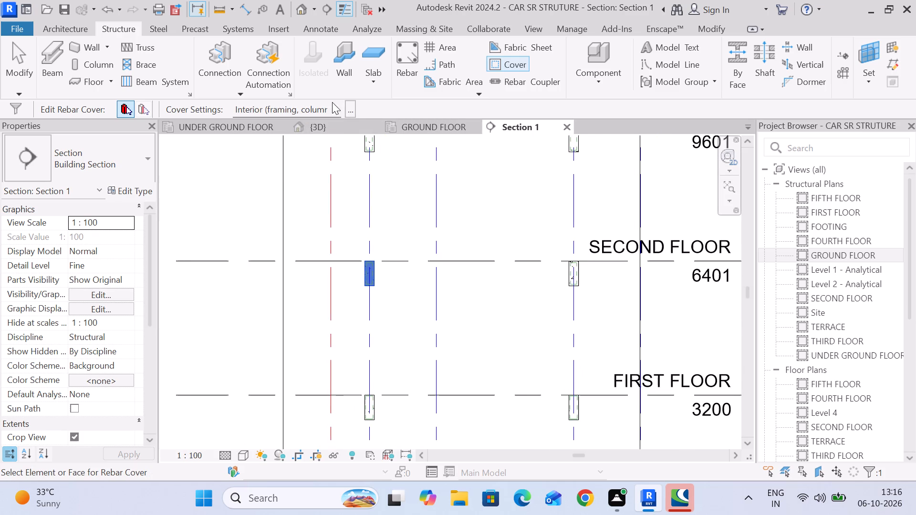
pyautogui.click(332, 102)
pyautogui.click(323, 129)
pyautogui.click(328, 106)
pyautogui.click(328, 118)
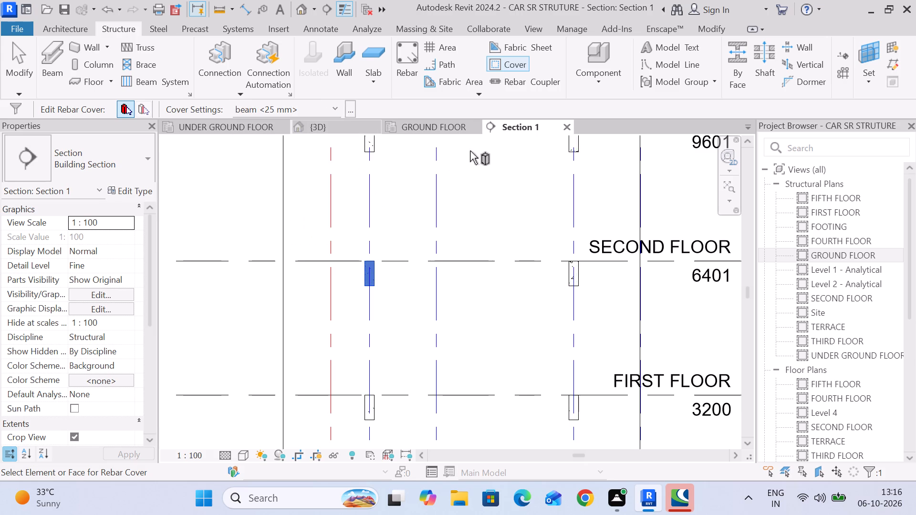
pyautogui.click(587, 268)
pyautogui.click(575, 276)
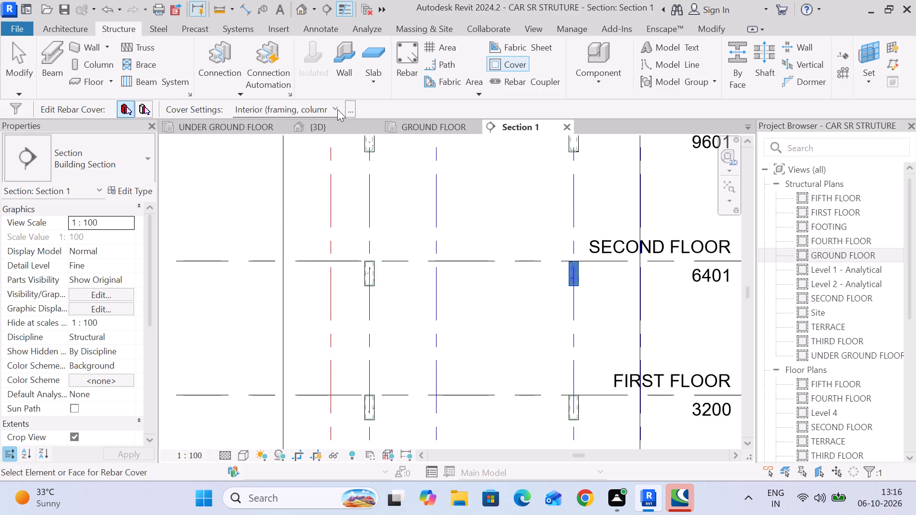
pyautogui.click(337, 109)
pyautogui.click(302, 123)
# Assign the beam <25 mm> rebar cover to the two THIRD FLOOR beams cut in Section 1.
pyautogui.moveTo(489, 181); pyautogui.dragTo(480, 324, button='middle')
pyautogui.click(357, 293)
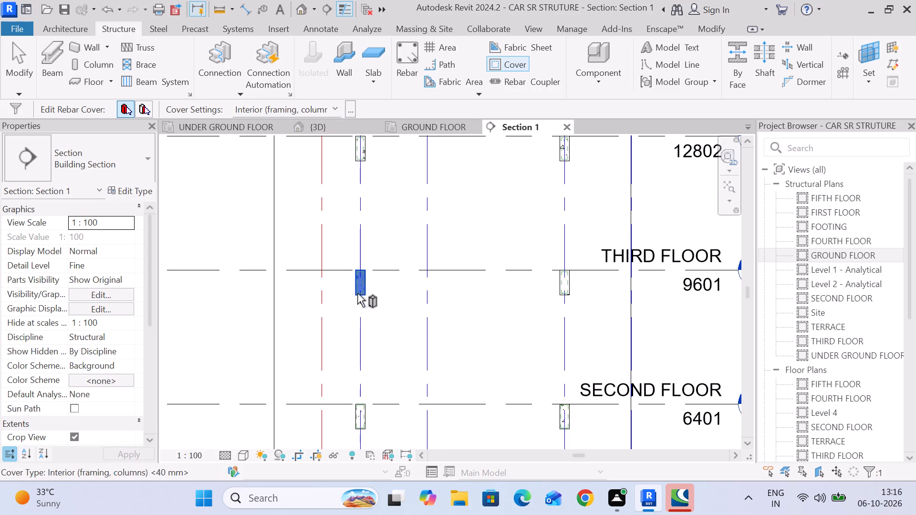
pyautogui.click(302, 107)
pyautogui.click(303, 120)
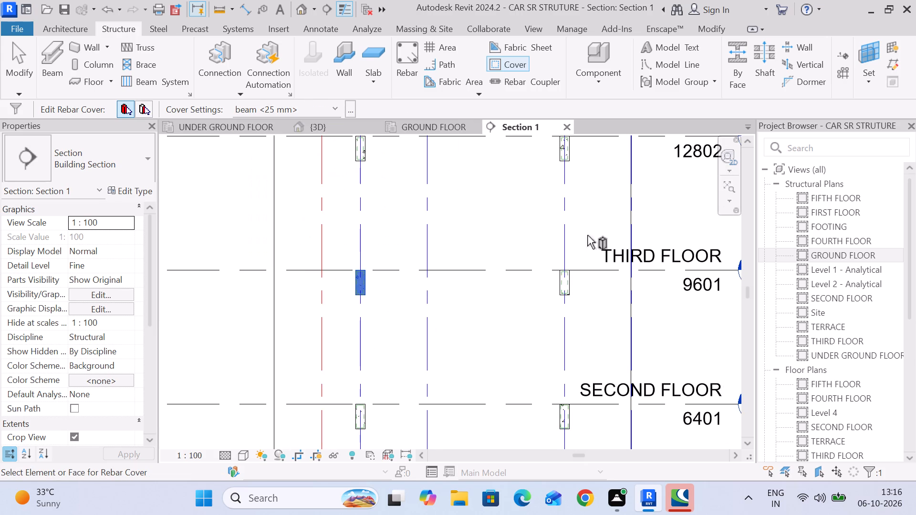
pyautogui.click(565, 287)
pyautogui.click(327, 105)
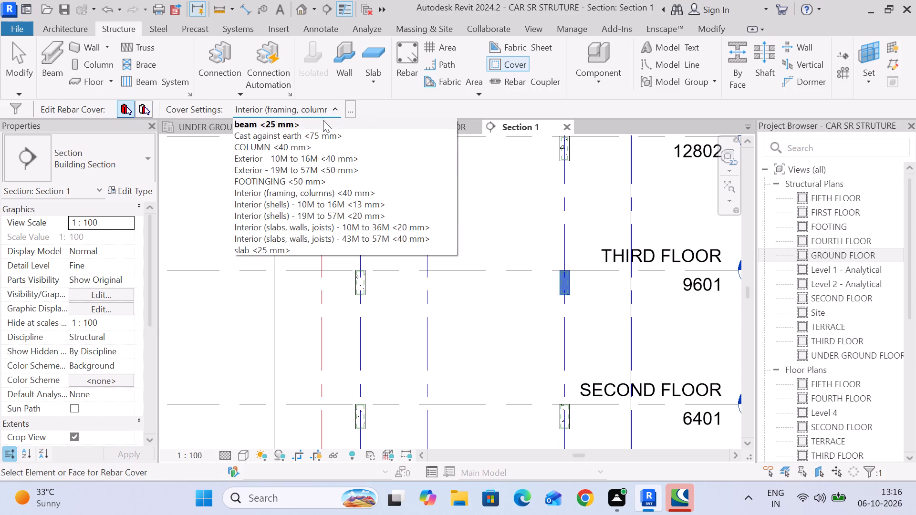
pyautogui.click(324, 123)
# Assign the beam <25 mm> rebar cover to the two FOURTH FLOOR beams cut in Section 1.
pyautogui.moveTo(412, 245); pyautogui.dragTo(348, 396, button='middle')
pyautogui.click(298, 308)
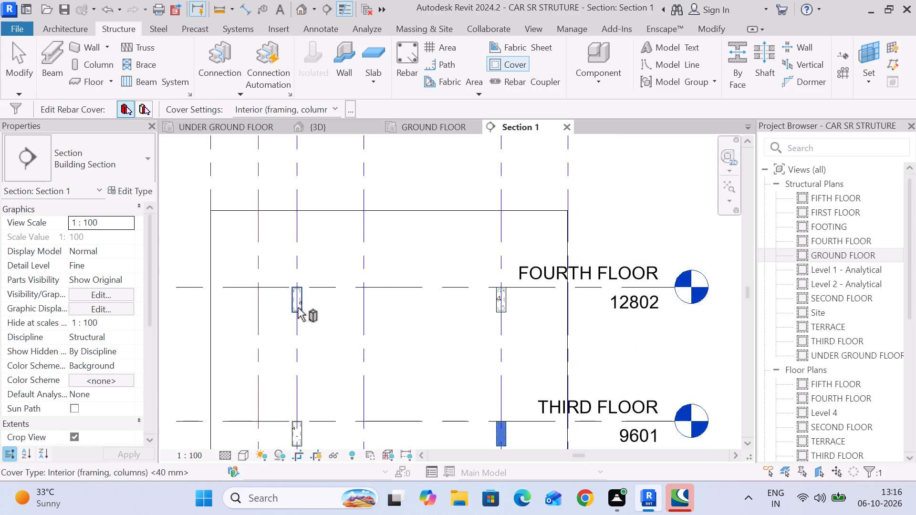
pyautogui.click(301, 107)
pyautogui.click(302, 123)
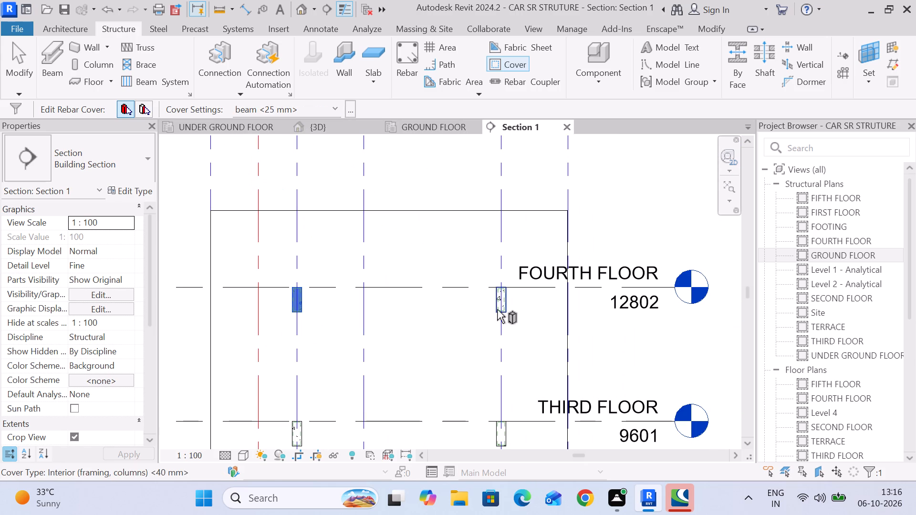
pyautogui.click(503, 308)
pyautogui.click(326, 108)
pyautogui.click(314, 124)
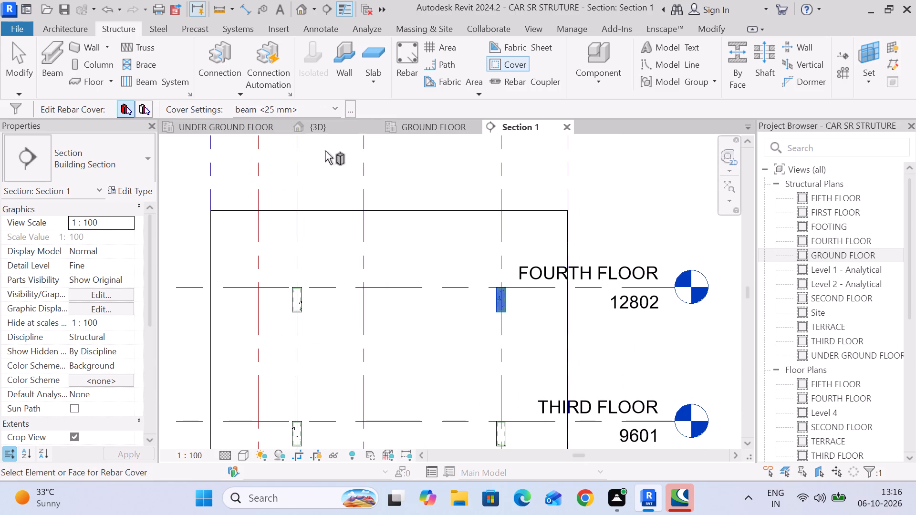
pyautogui.moveTo(429, 250); pyautogui.dragTo(433, 407, button='middle')
pyautogui.scroll(1, 438, 398)
pyautogui.scroll(-6, 442, 391)
pyautogui.moveTo(441, 391); pyautogui.dragTo(446, 240, button='middle')
pyautogui.scroll(-5, 450, 300)
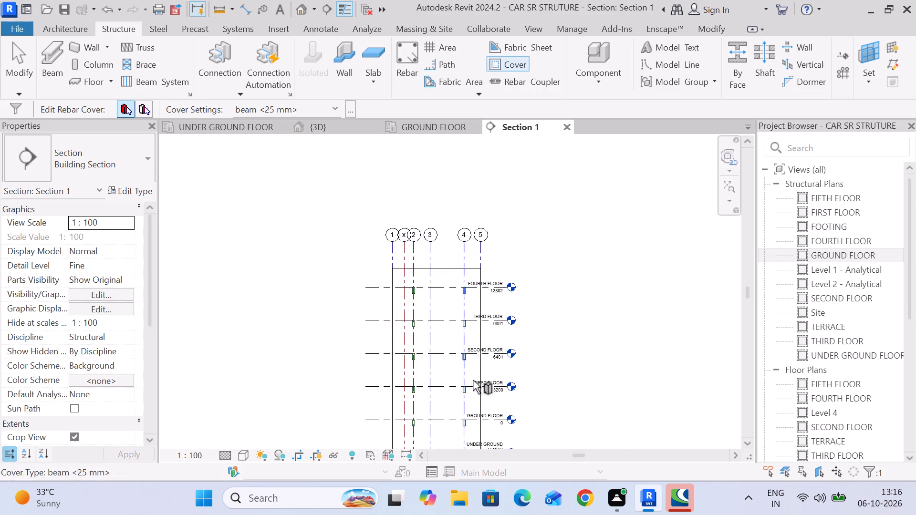
pyautogui.moveTo(474, 386); pyautogui.dragTo(518, 227, button='middle')
pyautogui.click(21, 59)
# Copy only the structural rebar of the UNDER GROUND FLOOR grid 2 beam to the GROUND FLOOR grid 2 beam, matching bottom-edge midpoints.
pyautogui.scroll(9, 468, 312)
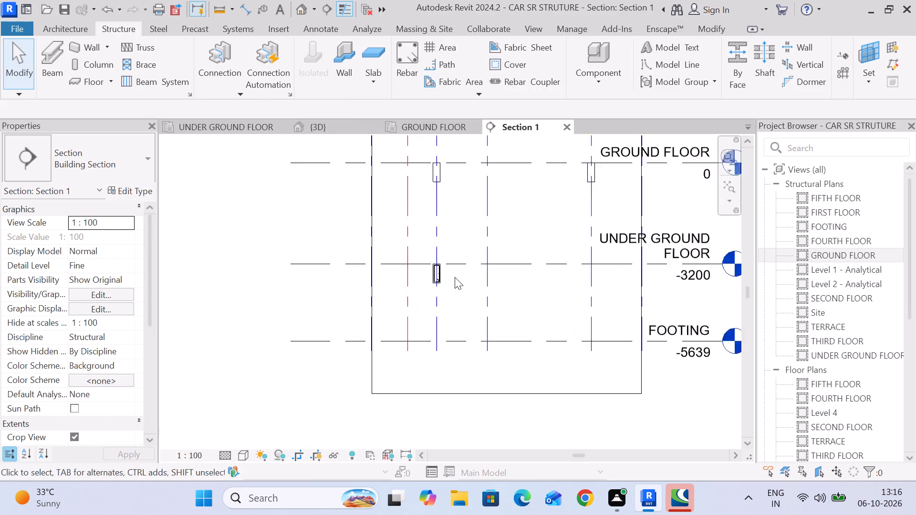
pyautogui.scroll(8, 455, 277)
pyautogui.moveTo(341, 169); pyautogui.dragTo(447, 330)
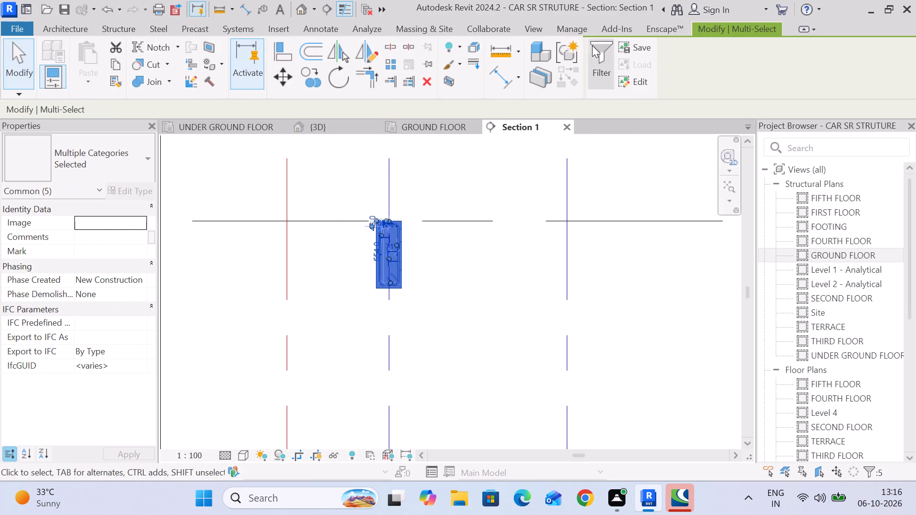
pyautogui.click(604, 51)
pyautogui.click(568, 178)
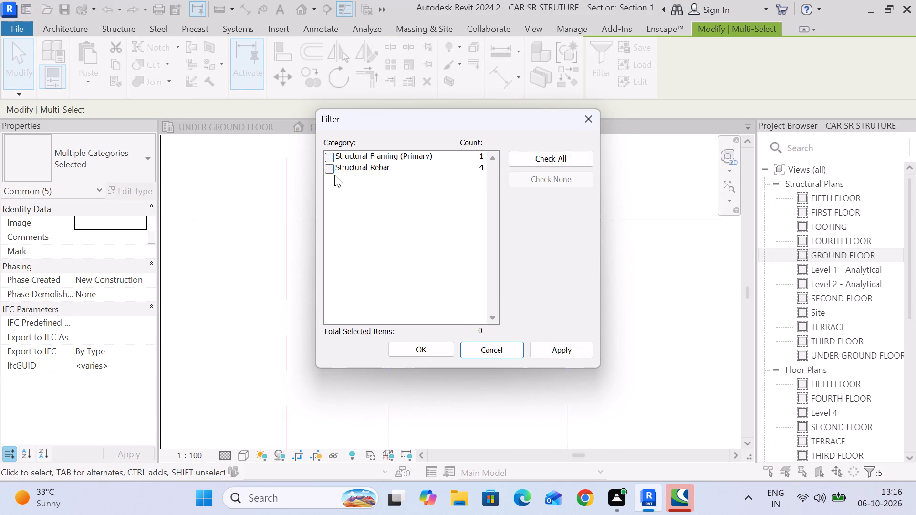
pyautogui.click(329, 170)
pyautogui.click(425, 348)
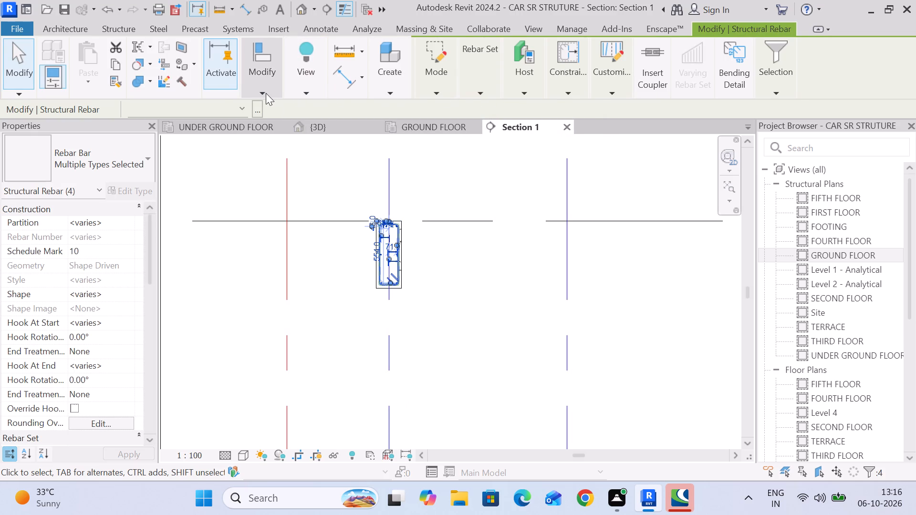
pyautogui.click(266, 93)
pyautogui.click(290, 140)
pyautogui.scroll(6, 387, 288)
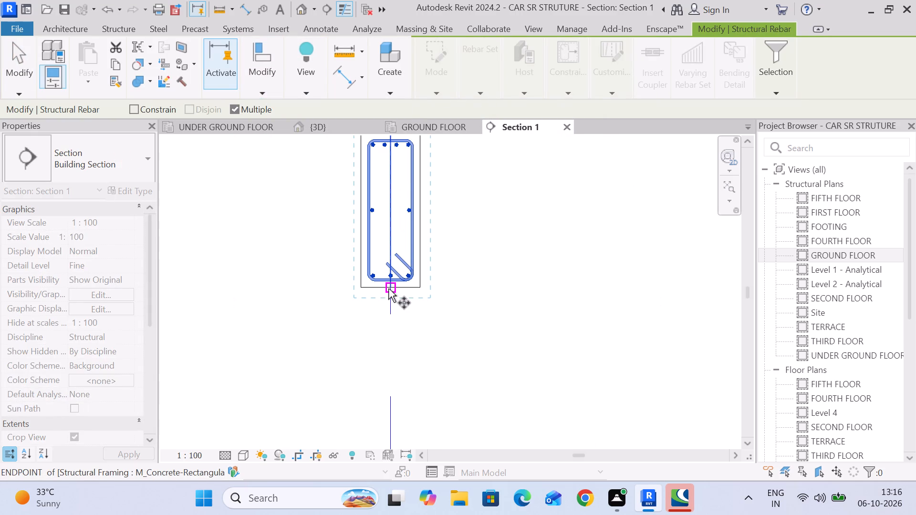
pyautogui.click(389, 288)
pyautogui.scroll(-5, 619, 337)
pyautogui.moveTo(624, 336); pyautogui.dragTo(484, 306, button='middle')
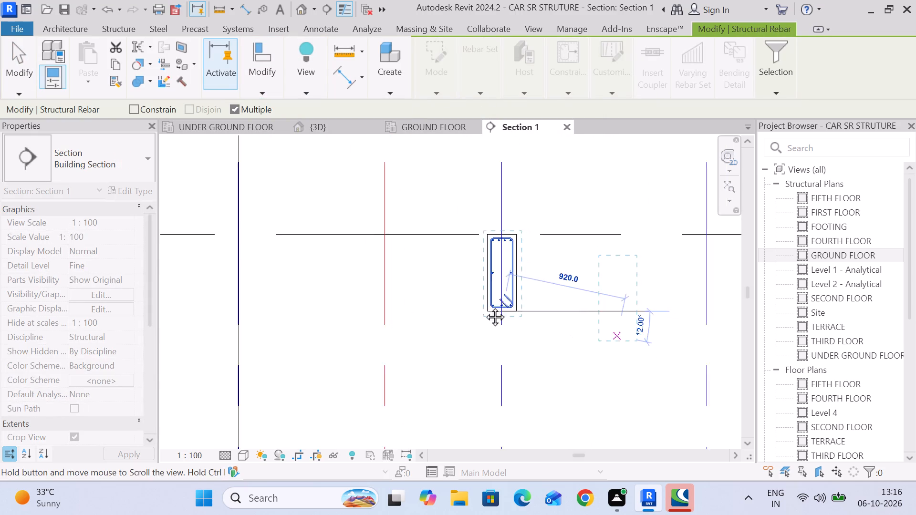
pyautogui.moveTo(484, 306); pyautogui.dragTo(281, 268, button='middle')
pyautogui.moveTo(624, 266); pyautogui.dragTo(267, 266, button='middle')
pyautogui.scroll(-6, 267, 266)
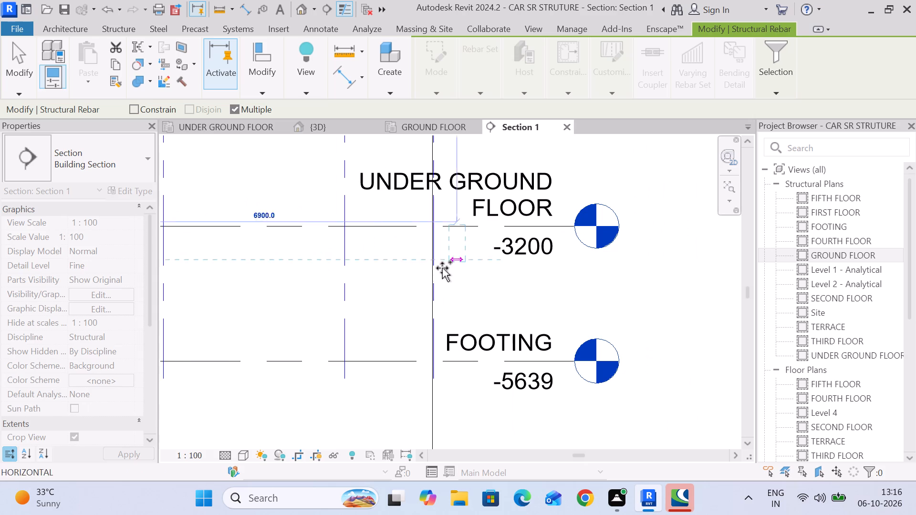
pyautogui.moveTo(300, 272); pyautogui.dragTo(515, 386, button='middle')
pyautogui.moveTo(527, 284); pyautogui.dragTo(698, 415, button='middle')
pyautogui.scroll(5, 405, 319)
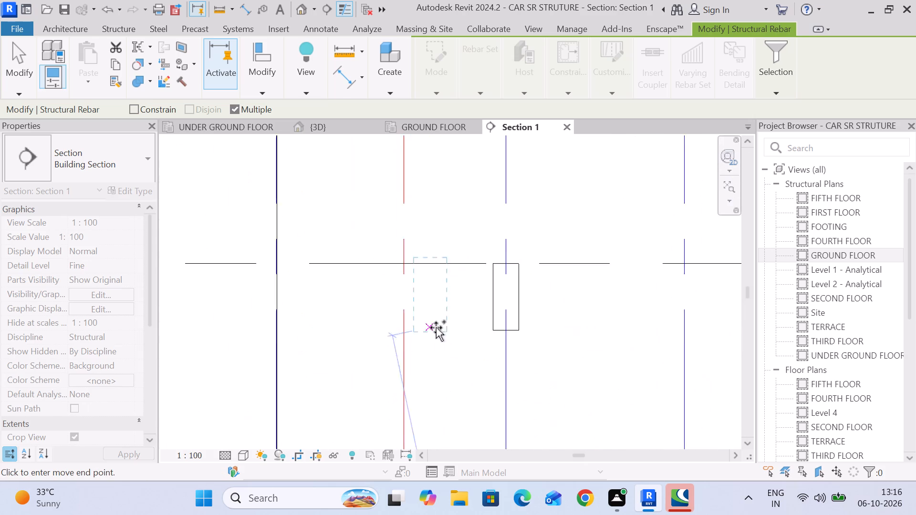
pyautogui.scroll(1, 436, 328)
pyautogui.scroll(4, 515, 320)
pyautogui.click(518, 340)
# Place another copy of the rebar in the GROUND FLOOR beam on grid 4, aligned to its bottom-edge midpoint.
pyautogui.scroll(-4, 653, 368)
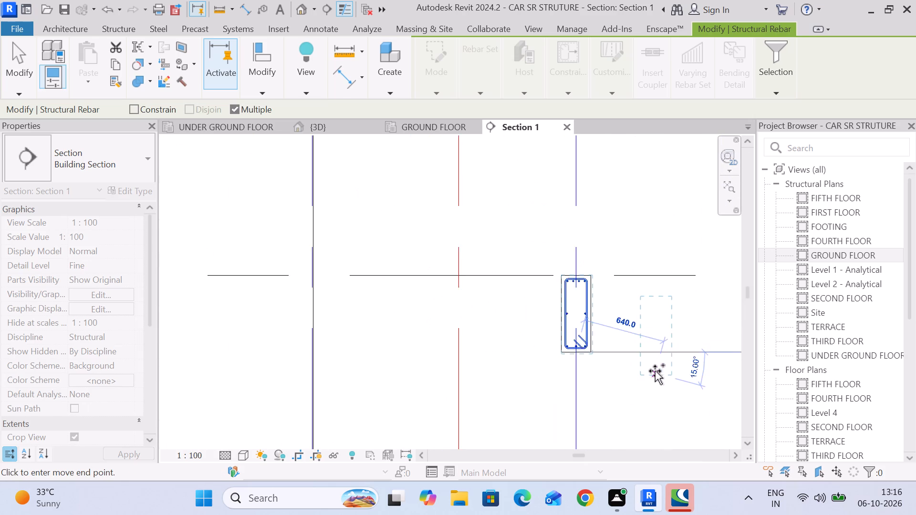
pyautogui.moveTo(655, 371); pyautogui.dragTo(205, 251, button='middle')
pyautogui.moveTo(497, 246); pyautogui.dragTo(177, 276, button='middle')
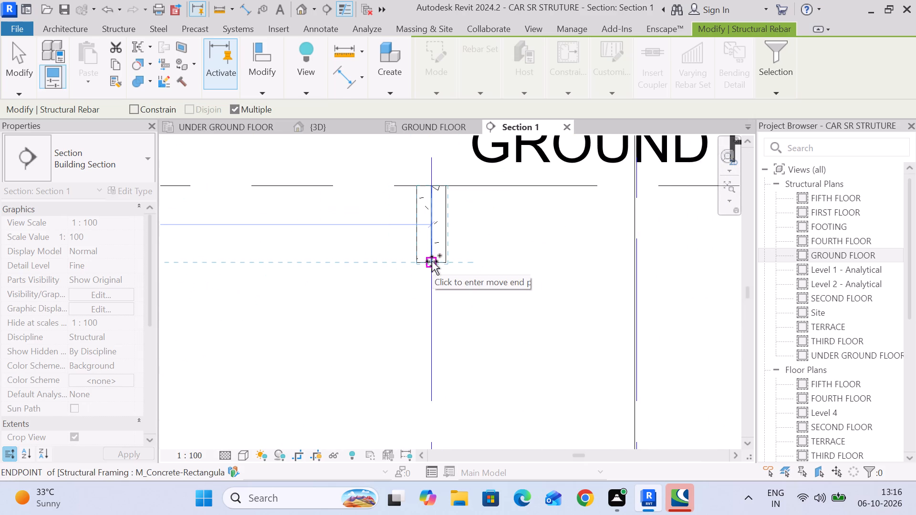
pyautogui.click(432, 261)
# Place copies of the rebar in the FIRST FLOOR beams on grids 4 and 2, aligned to their bottom-edge midpoints.
pyautogui.scroll(-3, 433, 261)
pyautogui.moveTo(440, 227); pyautogui.dragTo(442, 398, button='middle')
pyautogui.moveTo(437, 262); pyautogui.dragTo(425, 386, button='middle')
pyautogui.scroll(2, 433, 303)
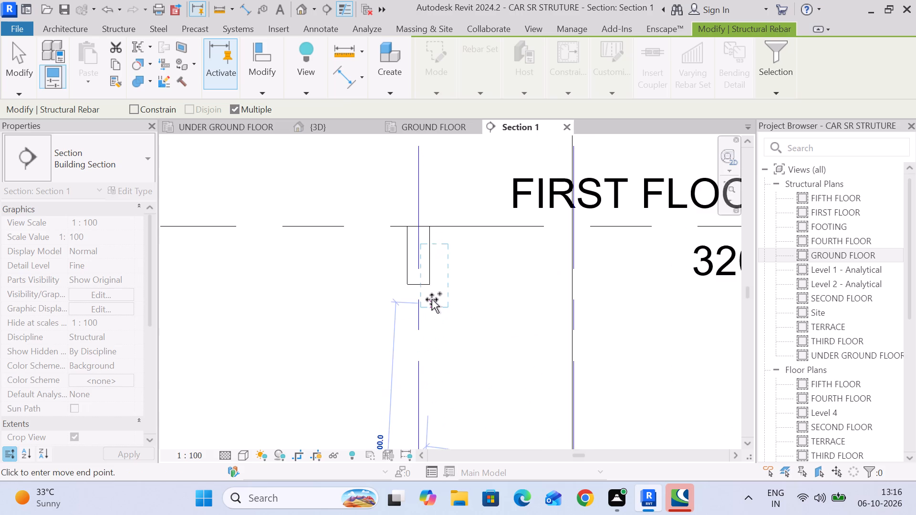
pyautogui.click(415, 281)
pyautogui.moveTo(226, 282); pyautogui.dragTo(556, 337, button='middle')
pyautogui.scroll(1, 262, 321)
pyautogui.moveTo(262, 321); pyautogui.dragTo(447, 329, button='middle')
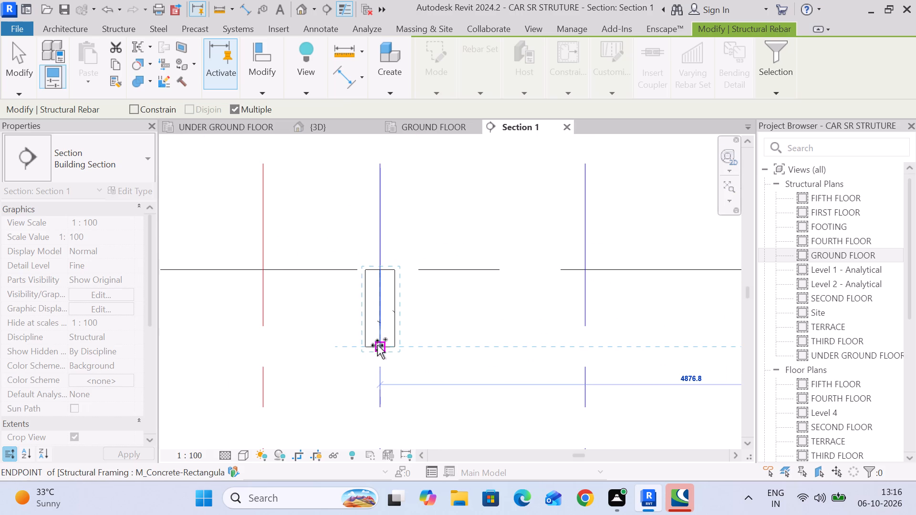
pyautogui.click(377, 345)
# Place copies of the rebar in the SECOND FLOOR beams on grids 2 and 4, aligned to their bottom-edge midpoints.
pyautogui.scroll(-4, 428, 267)
pyautogui.moveTo(424, 284); pyautogui.dragTo(422, 485, button='middle')
pyautogui.scroll(2, 392, 288)
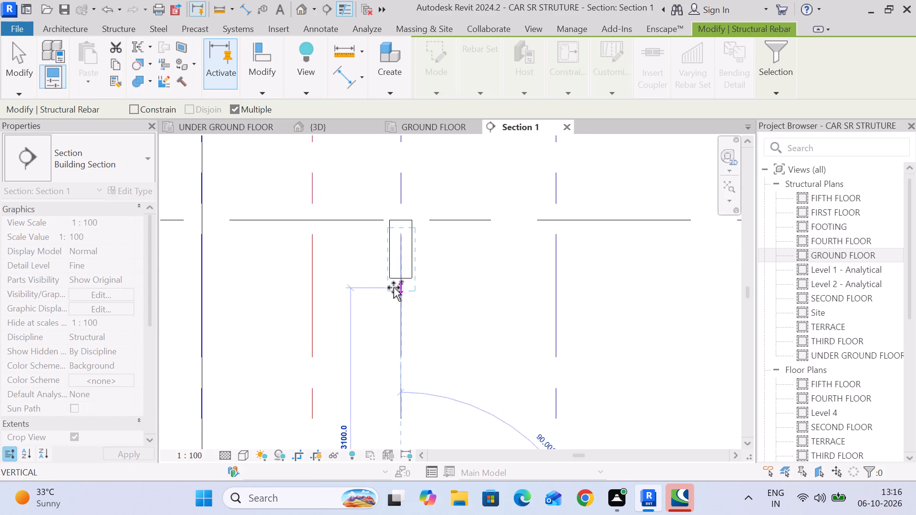
pyautogui.scroll(1, 394, 288)
pyautogui.click(402, 274)
pyautogui.scroll(-4, 558, 340)
pyautogui.moveTo(595, 363); pyautogui.dragTo(195, 278, button='middle')
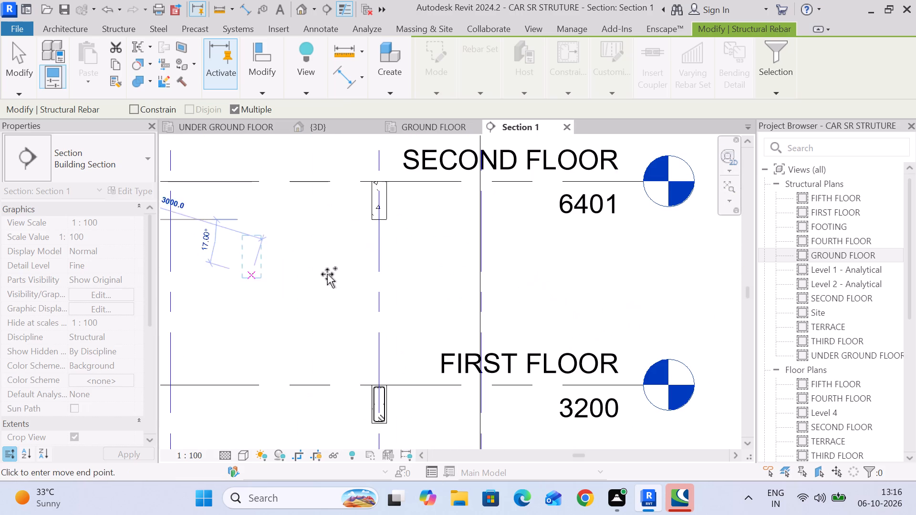
pyautogui.click(380, 218)
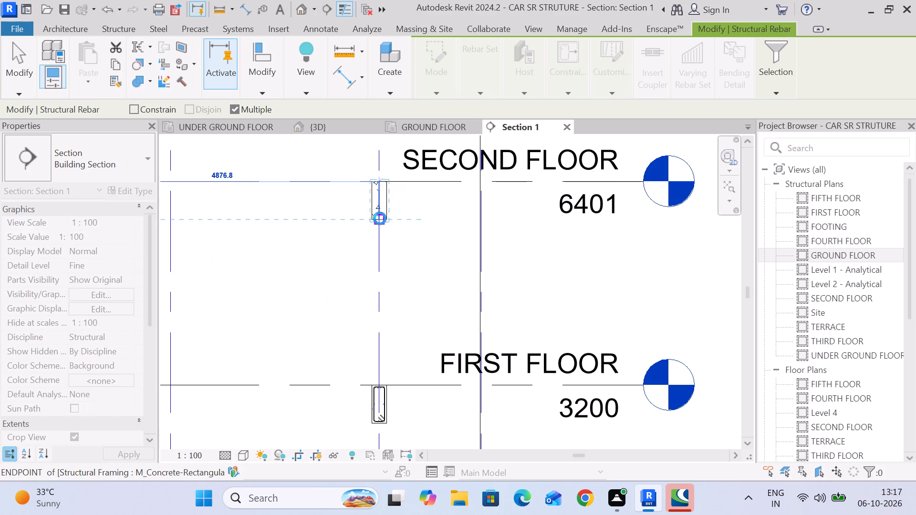
# Place copies of the rebar in the THIRD FLOOR beams on grids 4 and 2, aligned to their bottom-edge midpoints.
pyautogui.scroll(-4, 390, 220)
pyautogui.moveTo(391, 229); pyautogui.dragTo(451, 485, button='middle')
pyautogui.scroll(5, 458, 375)
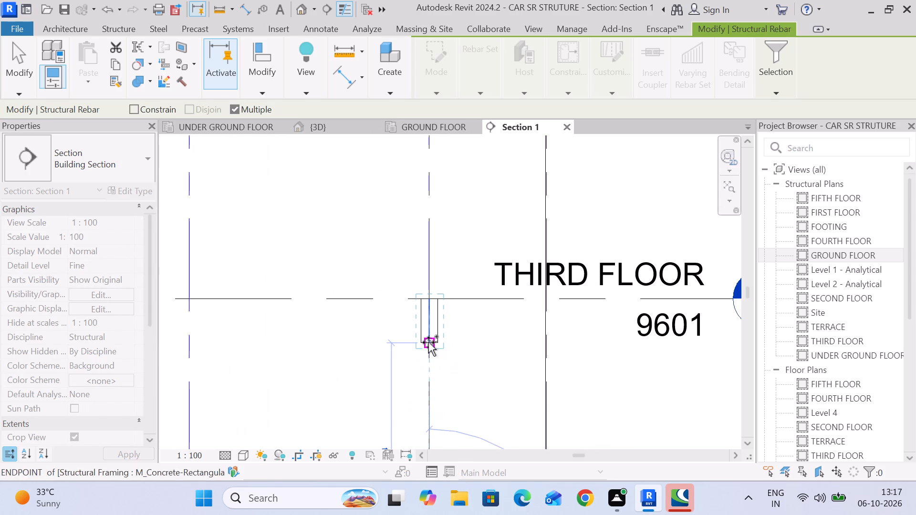
pyautogui.click(429, 340)
pyautogui.moveTo(300, 360); pyautogui.dragTo(664, 387, button='middle')
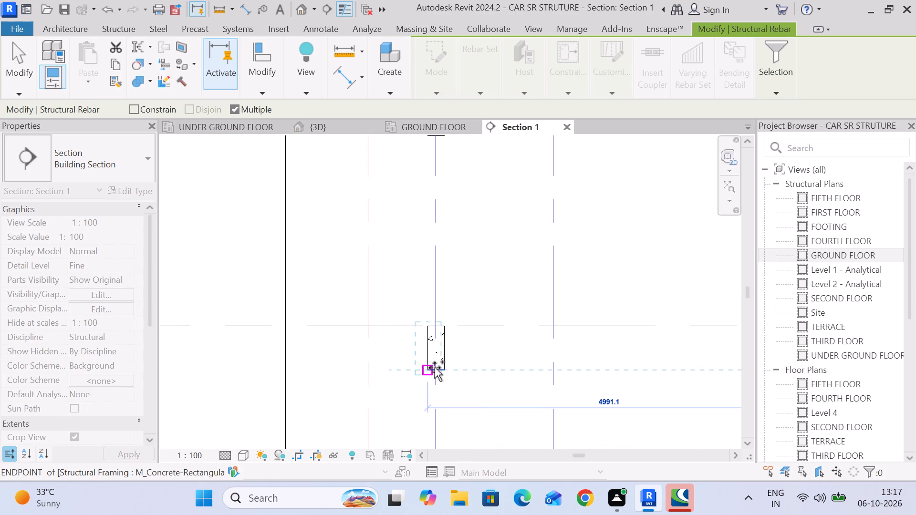
pyautogui.click(437, 368)
# Place copies of the rebar in the FOURTH FLOOR beams on grids 2 and 4, and finish copying.
pyautogui.scroll(-4, 489, 366)
pyautogui.moveTo(487, 284); pyautogui.dragTo(484, 464, button='middle')
pyautogui.scroll(5, 477, 439)
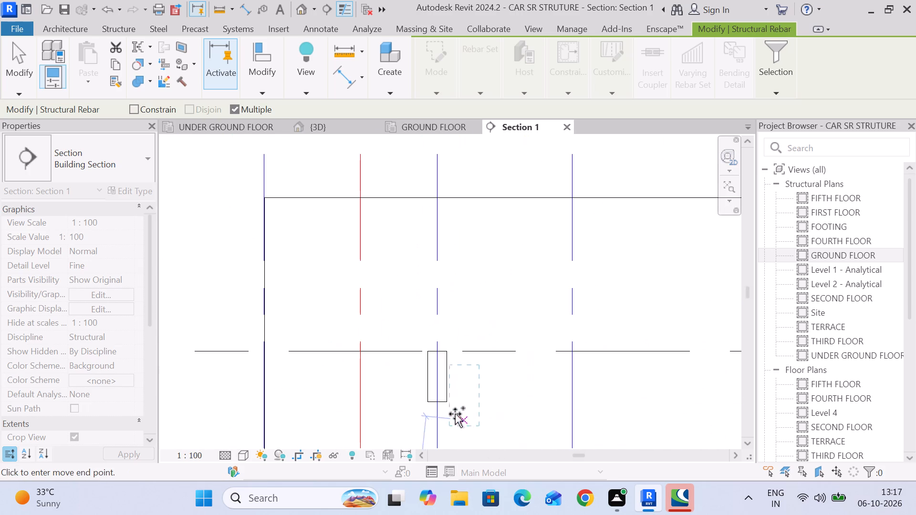
pyautogui.click(440, 401)
pyautogui.scroll(-4, 540, 424)
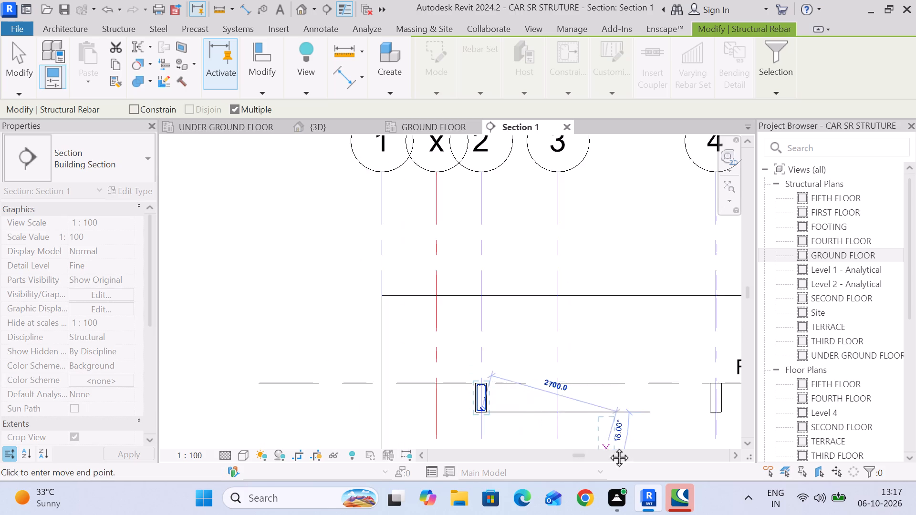
pyautogui.moveTo(608, 447); pyautogui.dragTo(246, 358, button='middle')
pyautogui.scroll(2, 341, 330)
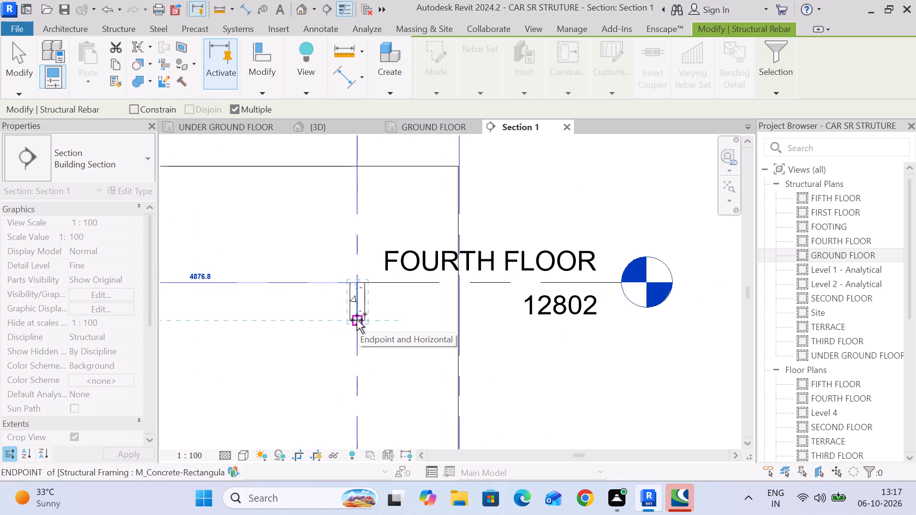
pyautogui.scroll(6, 356, 320)
pyautogui.click(359, 319)
pyautogui.scroll(-4, 367, 329)
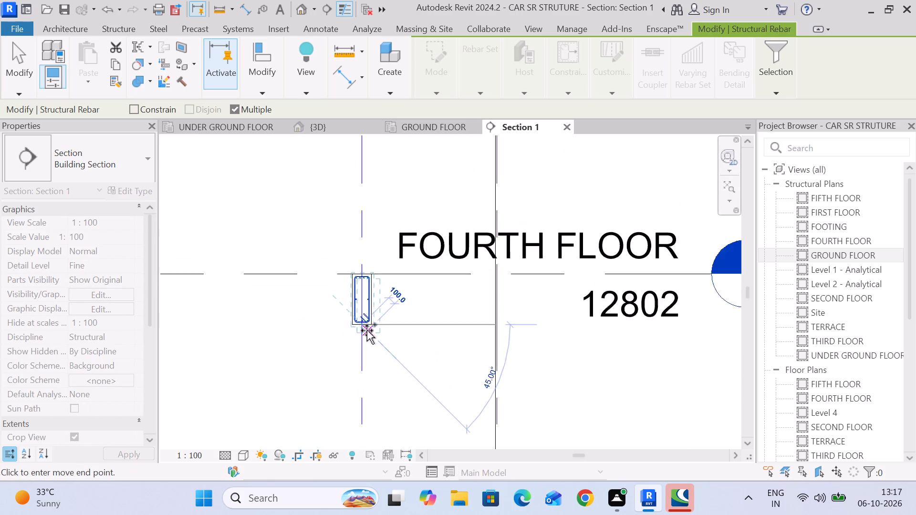
pyautogui.moveTo(367, 334); pyautogui.dragTo(420, 514, button='middle')
pyautogui.scroll(-7, 424, 374)
pyautogui.moveTo(290, 388); pyautogui.dragTo(448, 348, button='middle')
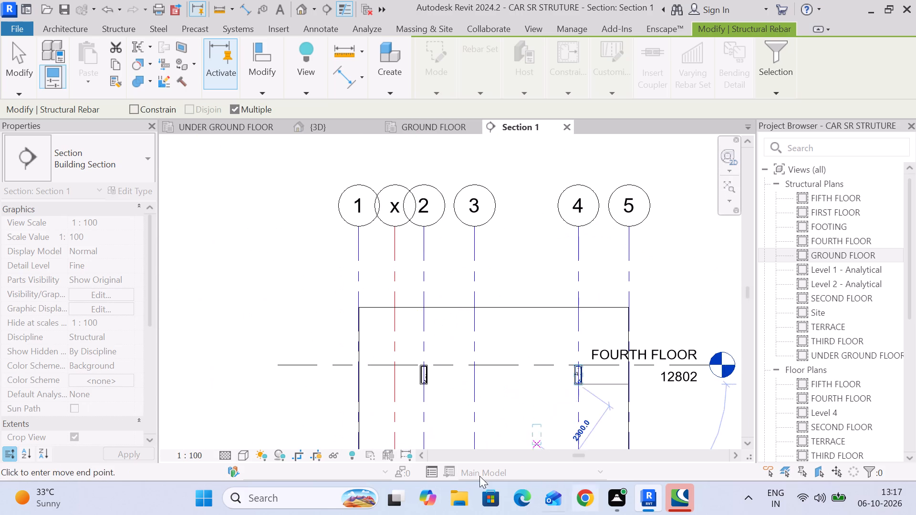
pyautogui.click(12, 78)
# Examine the copied reinforcement in the beams at every floor level of Section 1.
pyautogui.scroll(-2, 365, 288)
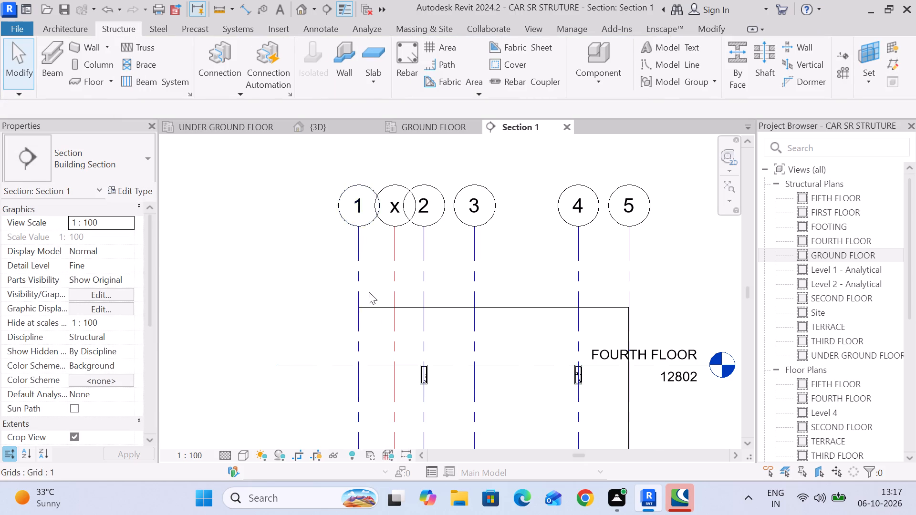
pyautogui.scroll(-3, 369, 292)
pyautogui.moveTo(434, 400); pyautogui.dragTo(428, 291, button='middle')
pyautogui.scroll(4, 405, 371)
pyautogui.scroll(9, 375, 290)
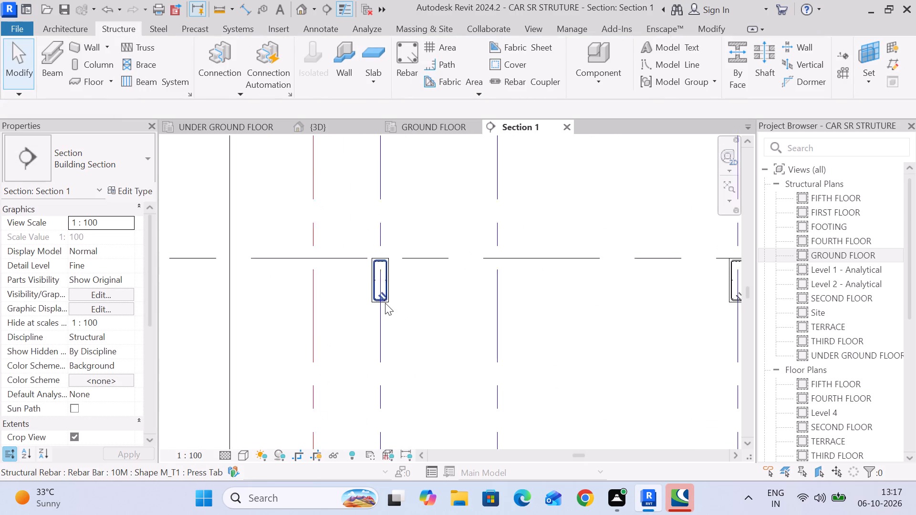
pyautogui.scroll(2, 385, 303)
pyautogui.scroll(-8, 388, 297)
pyautogui.scroll(-7, 395, 410)
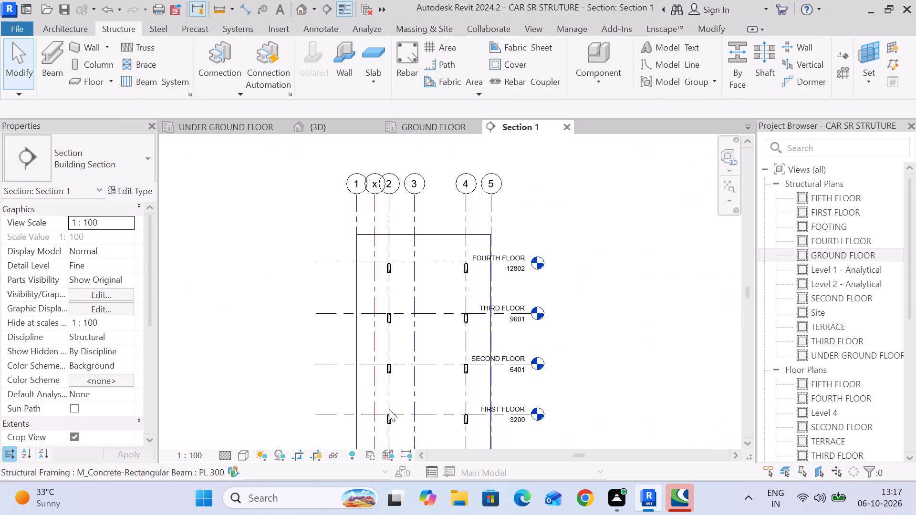
pyautogui.scroll(-8, 403, 404)
pyautogui.moveTo(396, 402); pyautogui.dragTo(404, 269, button='middle')
pyautogui.scroll(10, 406, 329)
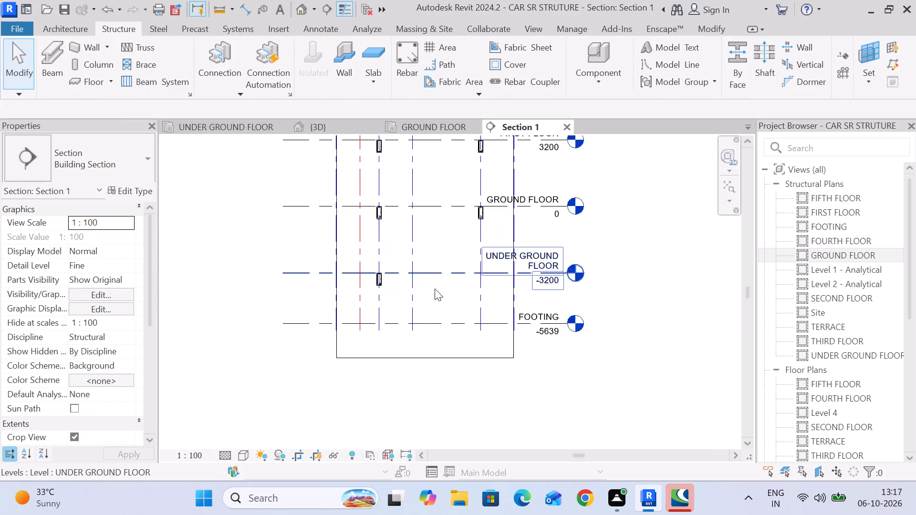
pyautogui.moveTo(435, 296); pyautogui.dragTo(437, 349, button='middle')
pyautogui.click(21, 68)
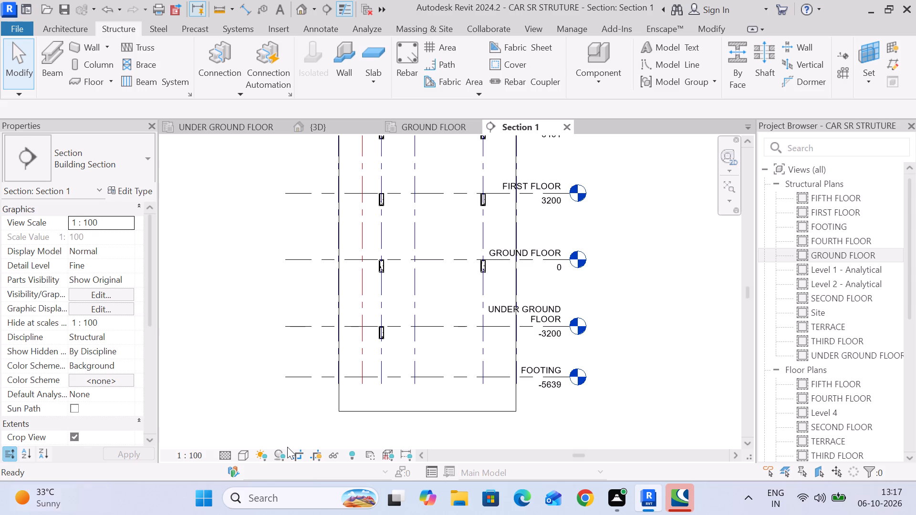
pyautogui.moveTo(615, 325); pyautogui.dragTo(490, 288, button='middle')
pyautogui.scroll(-3, 487, 290)
pyautogui.moveTo(497, 292); pyautogui.dragTo(548, 319, button='middle')
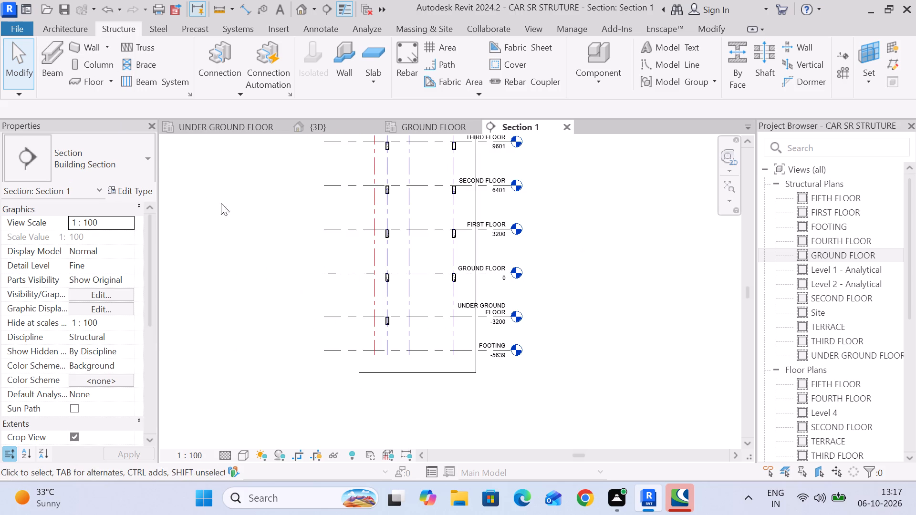
# Examine the beams in Section 1 and the beam reinforcement in the UNDER GROUND FLOOR plan.
pyautogui.moveTo(281, 227); pyautogui.dragTo(286, 280, button='middle')
pyautogui.scroll(-3, 253, 265)
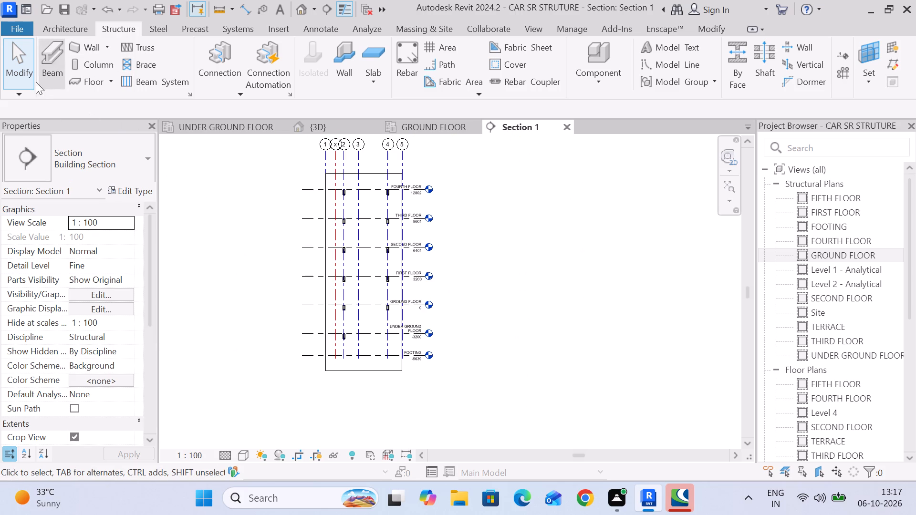
pyautogui.click(22, 77)
pyautogui.moveTo(288, 192); pyautogui.dragTo(303, 217, button='middle')
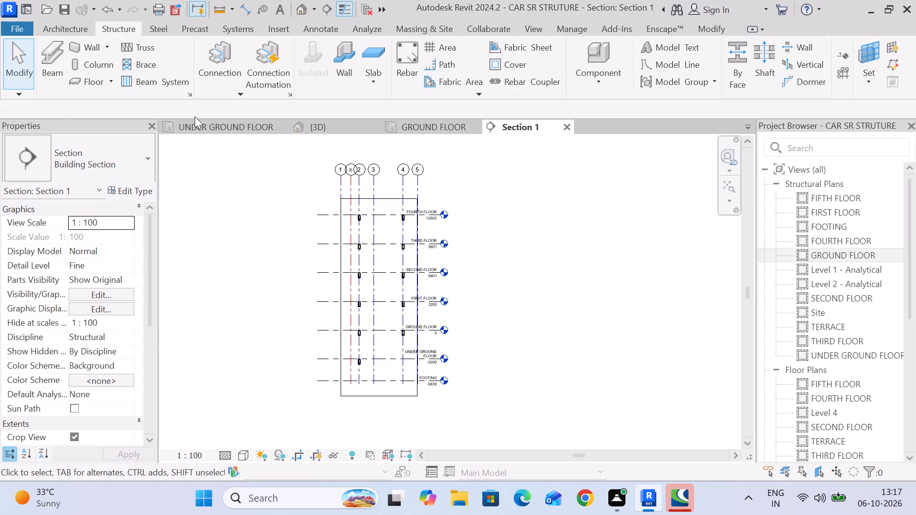
pyautogui.click(216, 126)
pyautogui.scroll(-5, 320, 285)
pyautogui.moveTo(314, 291); pyautogui.dragTo(287, 367, button='middle')
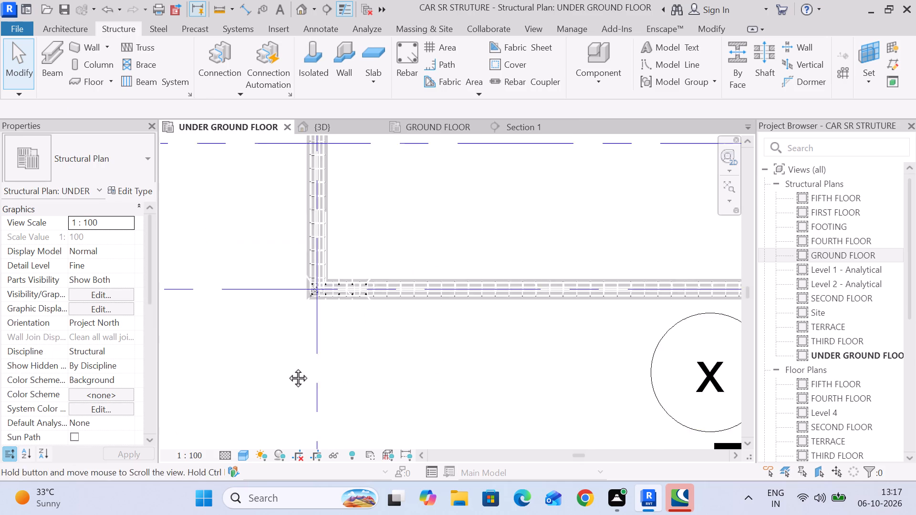
pyautogui.moveTo(287, 367); pyautogui.dragTo(286, 371, button='middle')
pyautogui.moveTo(417, 259); pyautogui.dragTo(371, 295, button='middle')
pyautogui.scroll(-4, 391, 282)
pyautogui.moveTo(392, 285); pyautogui.dragTo(383, 337, button='middle')
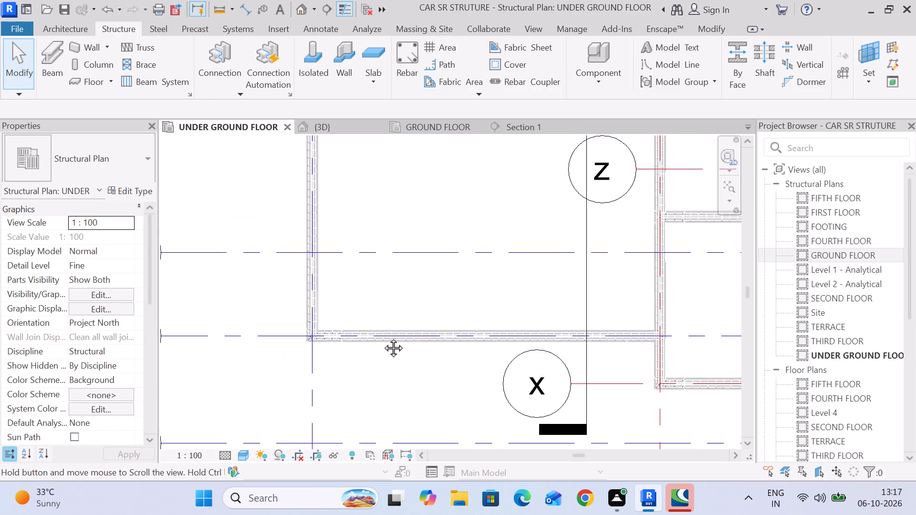
pyautogui.moveTo(383, 337); pyautogui.dragTo(367, 425, button='middle')
# In the GROUND FLOOR plan, filter the grid 4 beam selection to Structural Rebar and show it unobscured in this view.
pyautogui.click(450, 122)
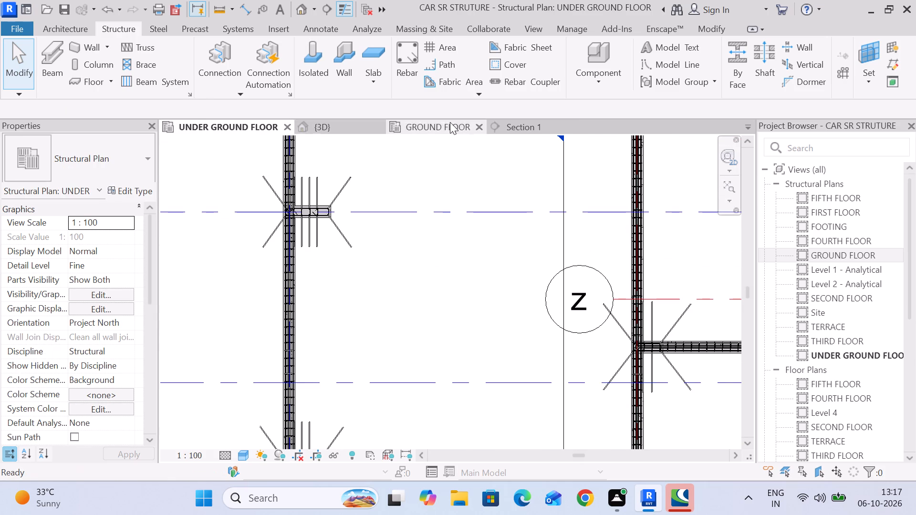
pyautogui.scroll(9, 287, 232)
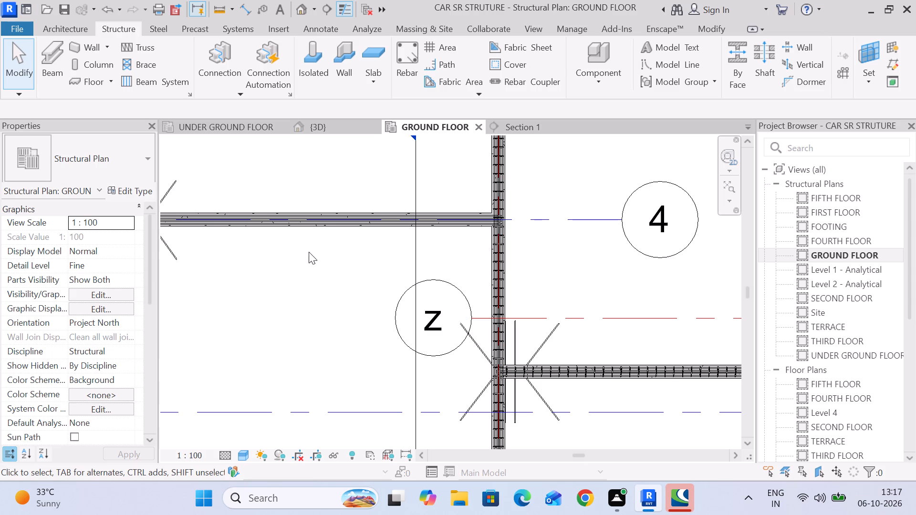
pyautogui.moveTo(304, 259); pyautogui.dragTo(293, 181)
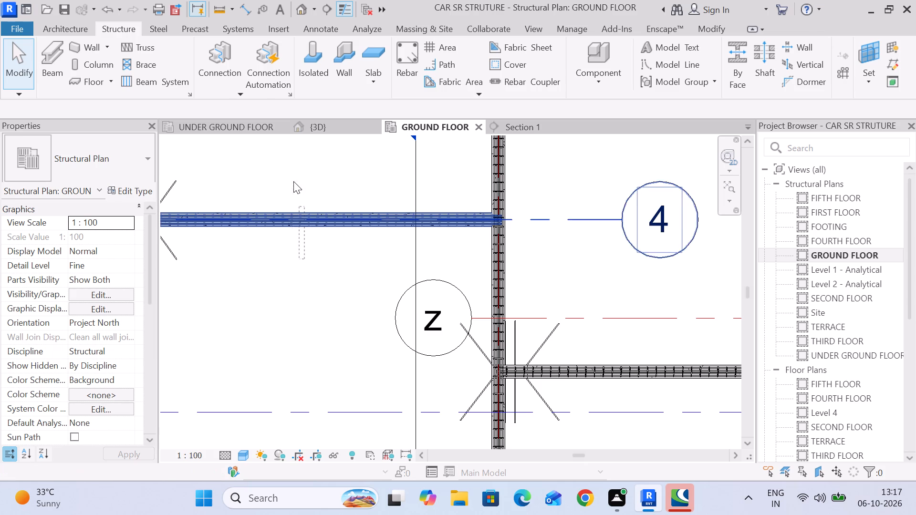
pyautogui.moveTo(293, 181); pyautogui.dragTo(292, 173)
pyautogui.click(589, 75)
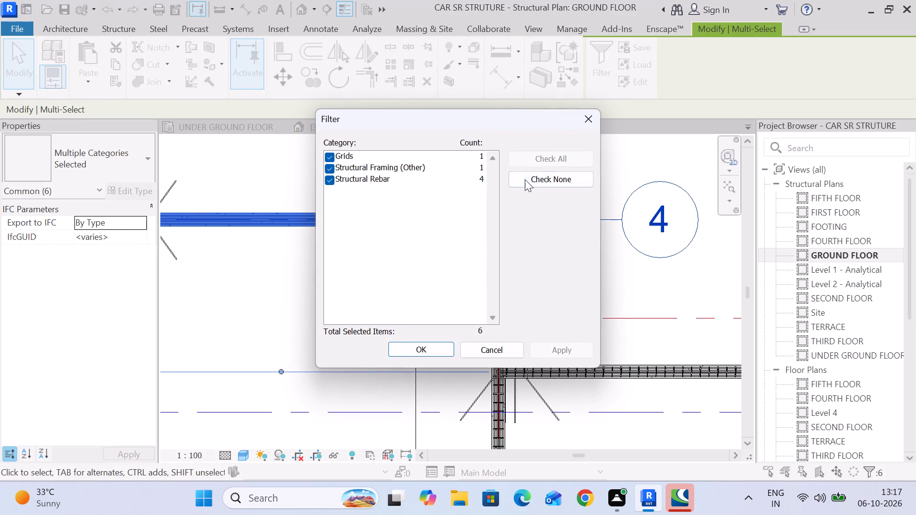
pyautogui.click(525, 179)
pyautogui.click(334, 180)
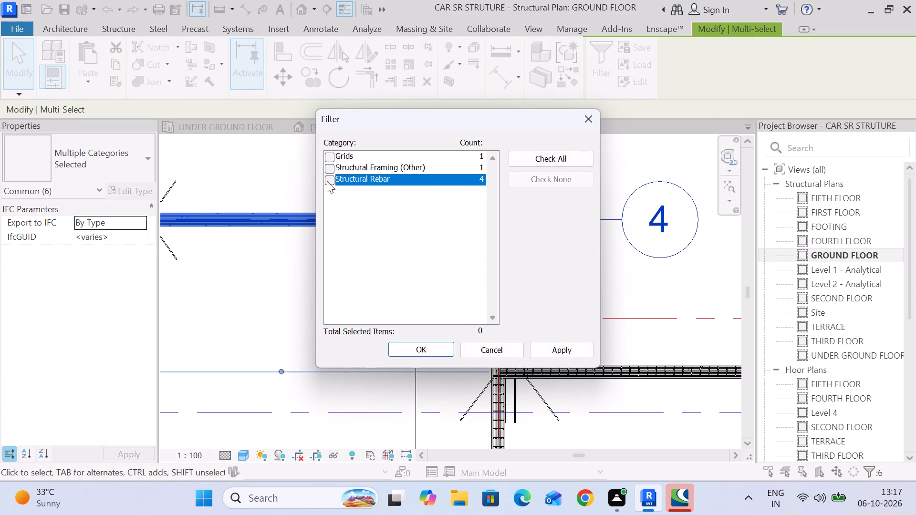
pyautogui.click(327, 181)
pyautogui.click(424, 349)
pyautogui.scroll(-2, 113, 308)
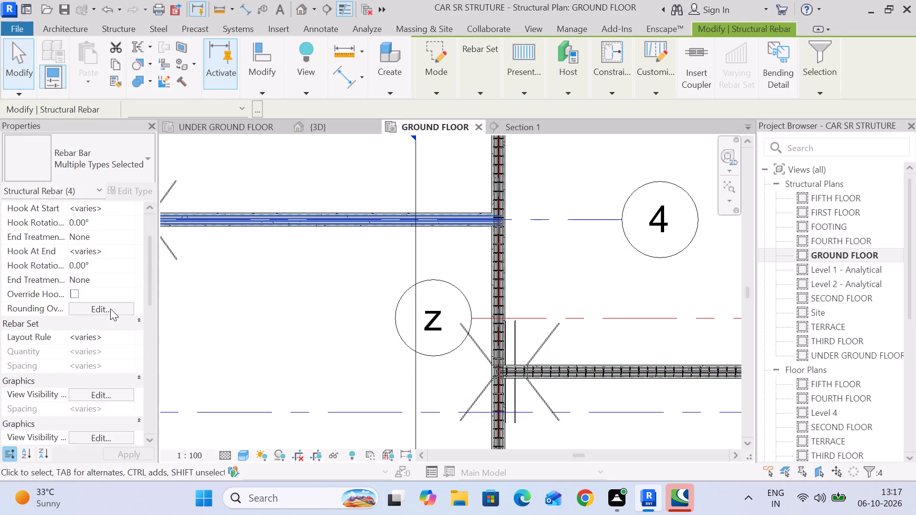
pyautogui.scroll(-2, 110, 309)
pyautogui.click(113, 351)
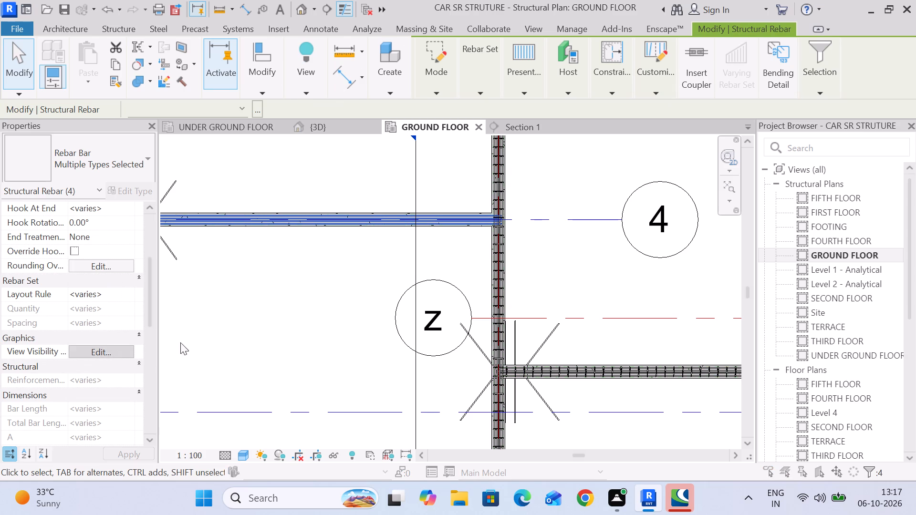
pyautogui.click(568, 184)
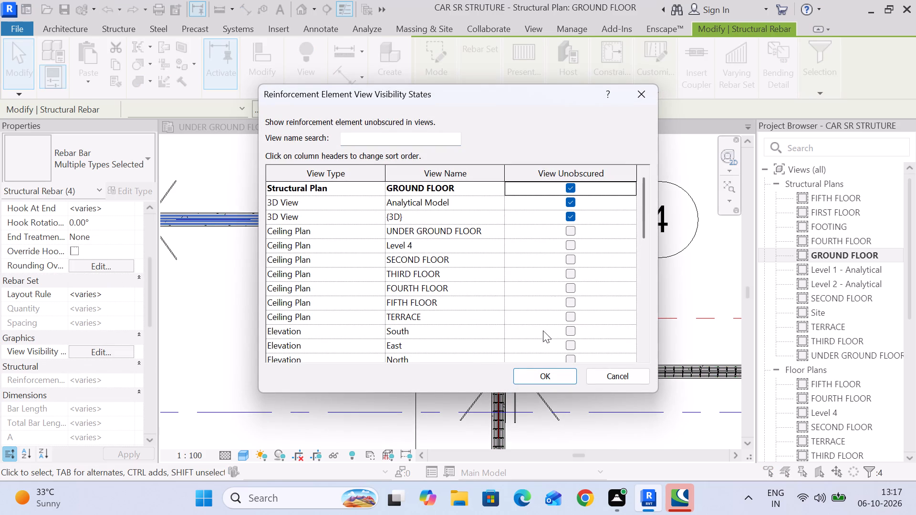
pyautogui.click(531, 376)
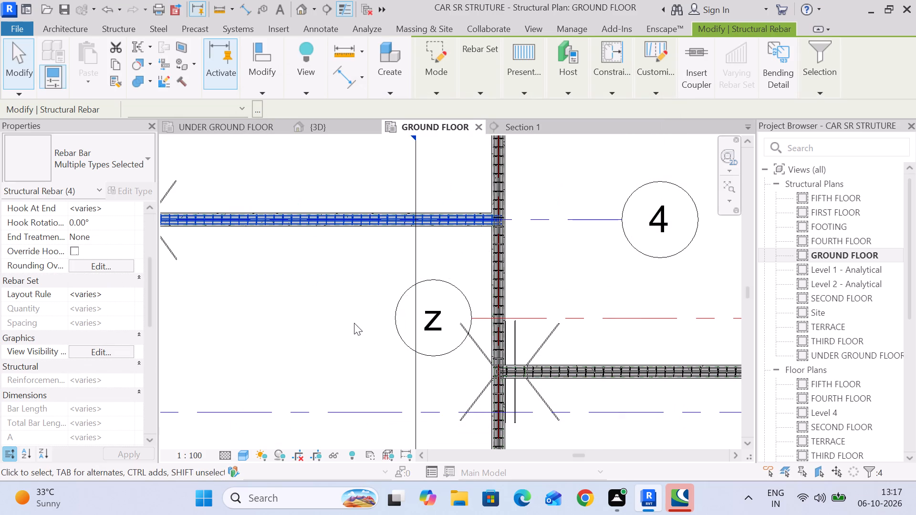
pyautogui.click(608, 272)
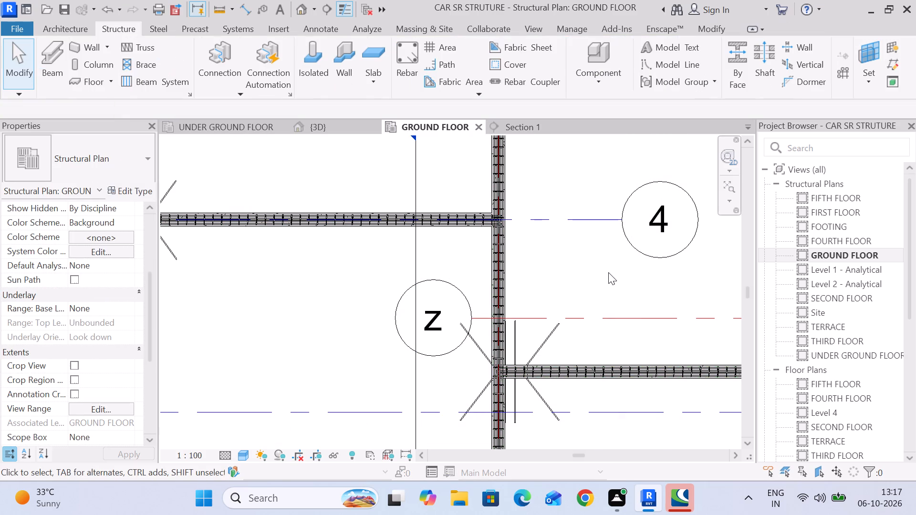
# Filter the grid 2 beam selection to Structural Rebar and show that rebar unobscured in the GROUND FLOOR plan.
pyautogui.scroll(-3, 426, 316)
pyautogui.moveTo(424, 316); pyautogui.dragTo(463, 234, button='middle')
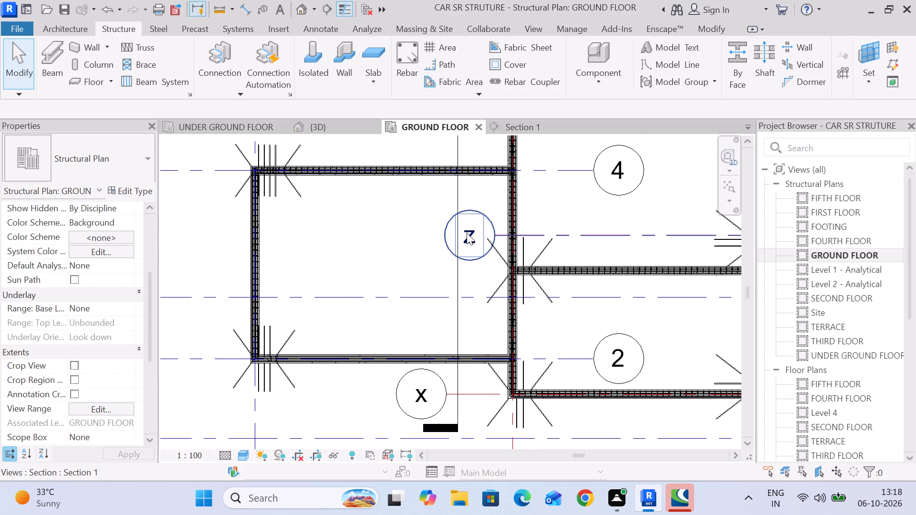
pyautogui.scroll(5, 361, 382)
pyautogui.click(371, 378)
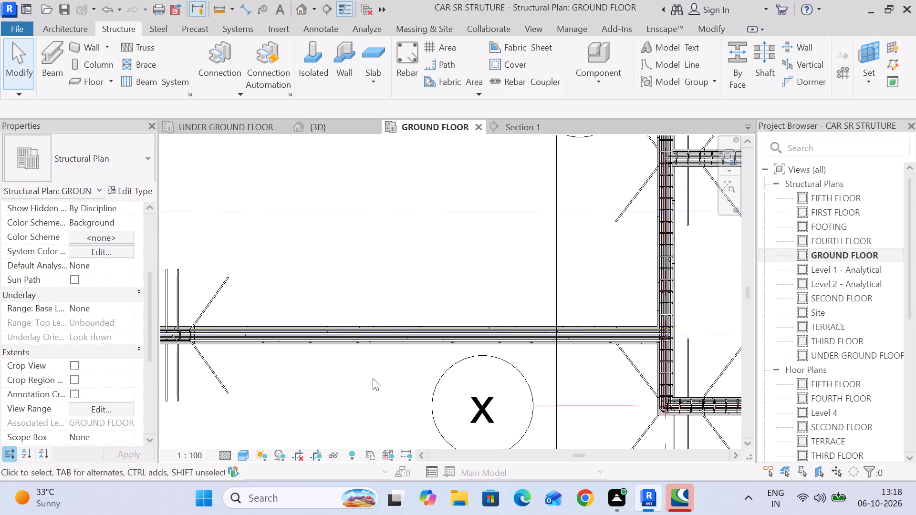
pyautogui.moveTo(377, 380); pyautogui.dragTo(322, 260)
pyautogui.click(604, 65)
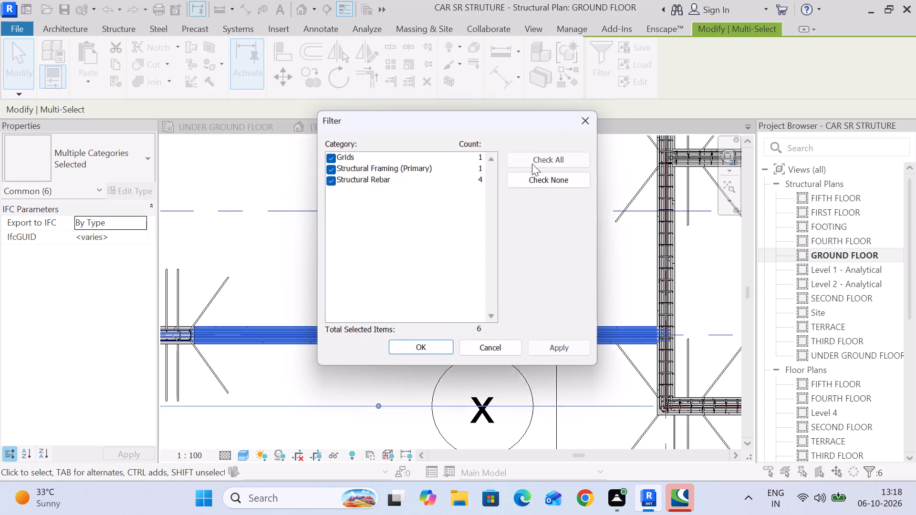
pyautogui.click(519, 180)
pyautogui.click(324, 179)
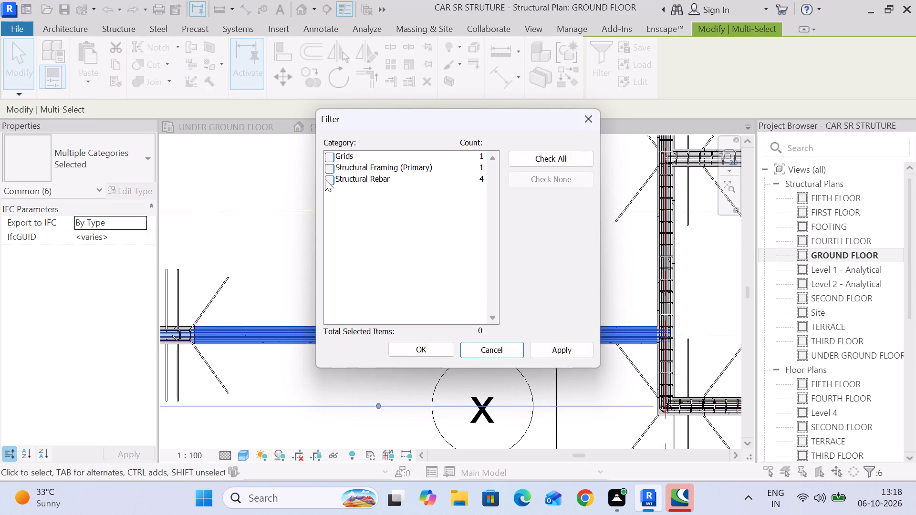
pyautogui.click(325, 179)
pyautogui.click(418, 349)
pyautogui.scroll(-4, 114, 264)
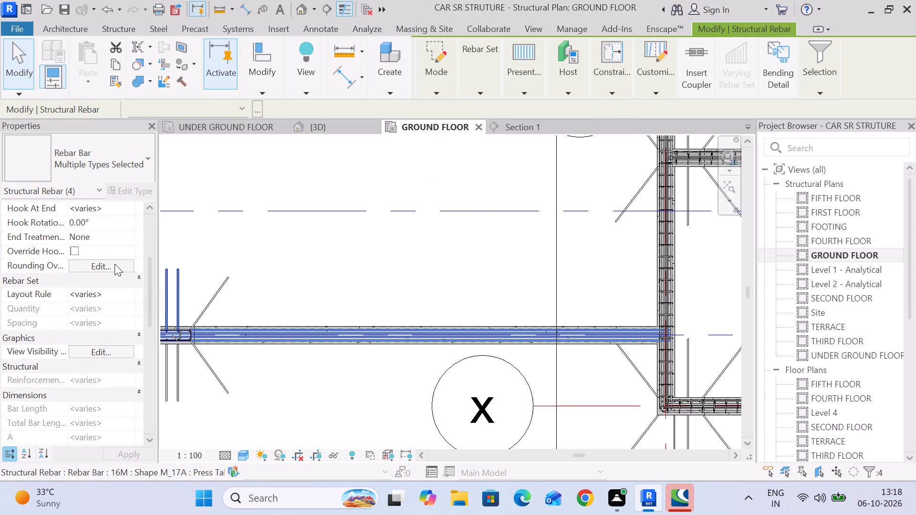
pyautogui.click(113, 352)
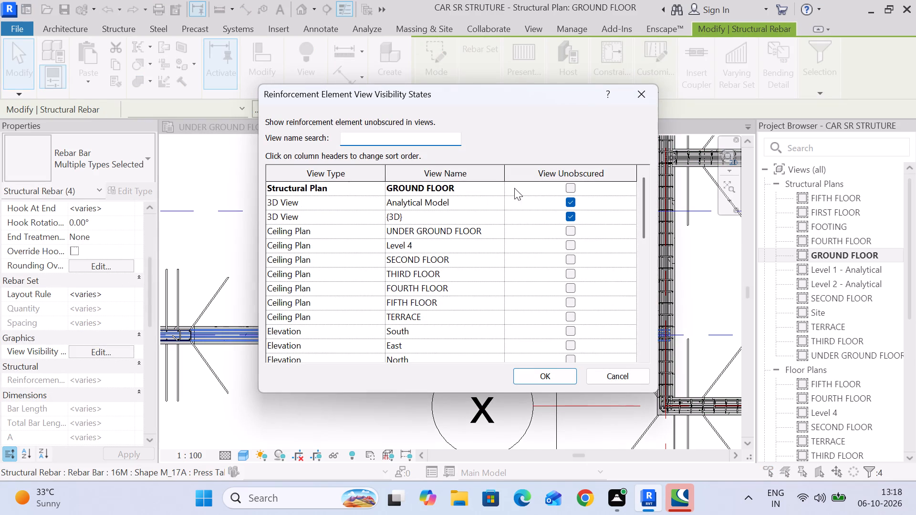
pyautogui.click(568, 189)
pyautogui.click(537, 375)
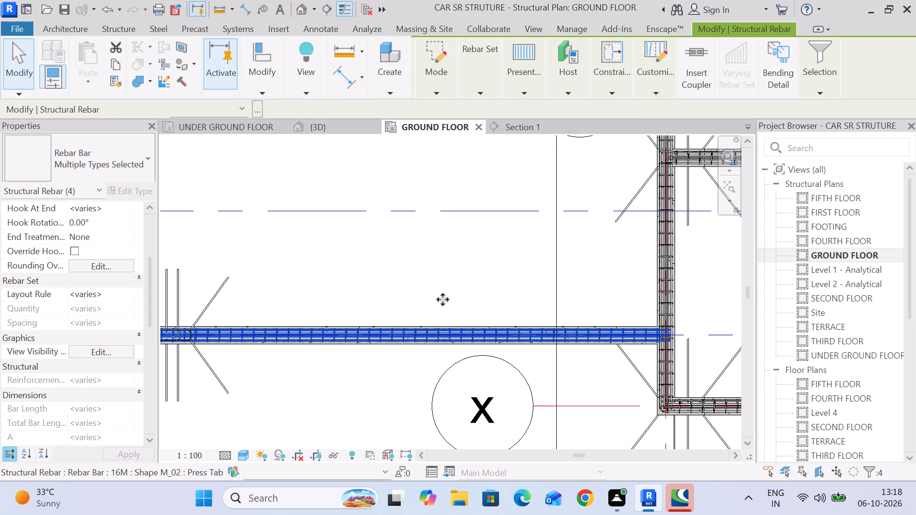
pyautogui.click(426, 280)
# Examine the GROUND FLOOR beams for missing reinforcement, including the short beam between grids b and c.
pyautogui.scroll(-2, 447, 279)
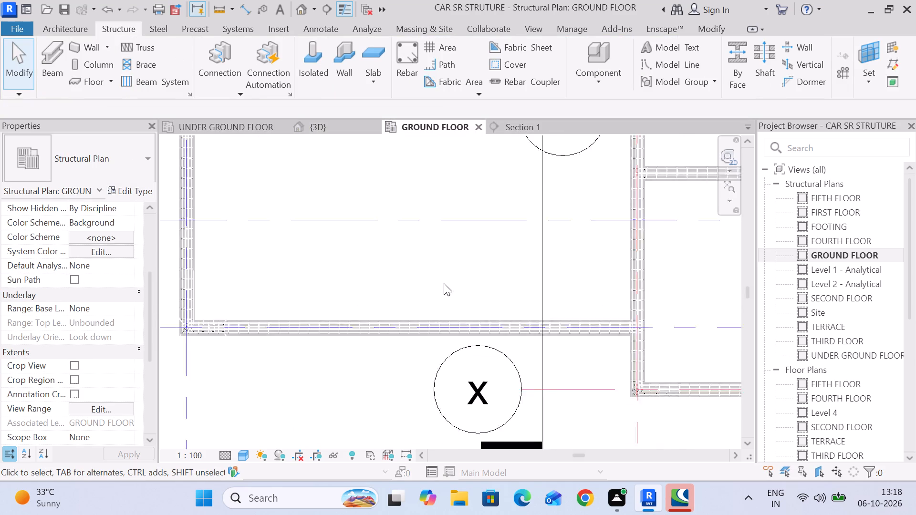
pyautogui.scroll(-4, 444, 283)
pyautogui.moveTo(408, 279); pyautogui.dragTo(408, 380, button='middle')
pyautogui.scroll(-6, 414, 379)
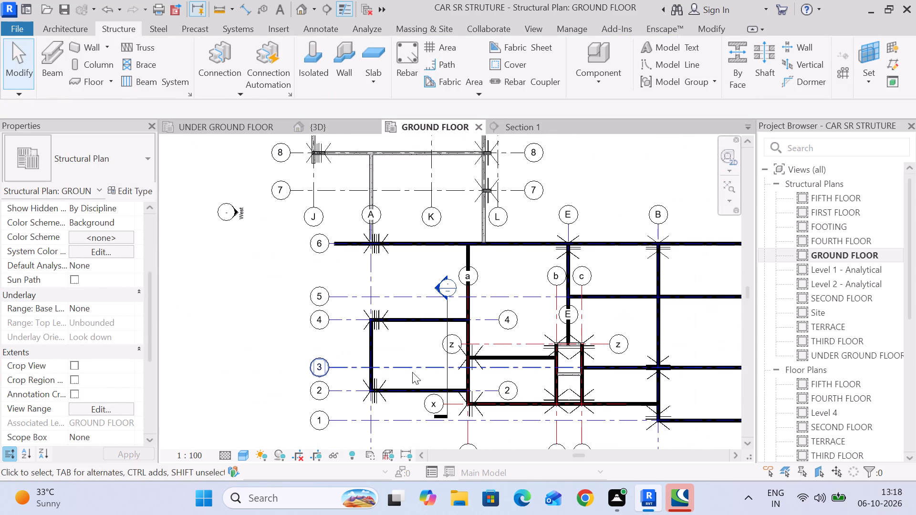
pyautogui.moveTo(409, 331); pyautogui.dragTo(391, 341, button='middle')
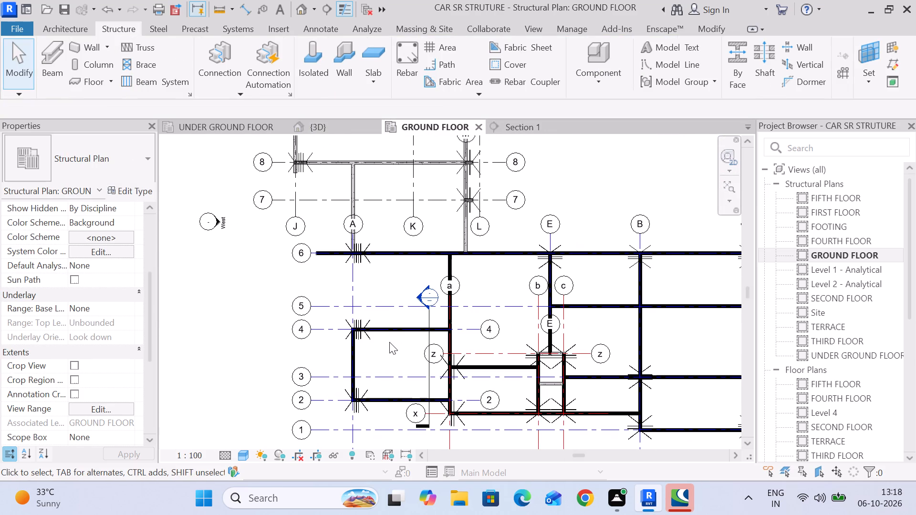
pyautogui.moveTo(400, 365); pyautogui.dragTo(361, 288, button='middle')
pyautogui.scroll(6, 505, 305)
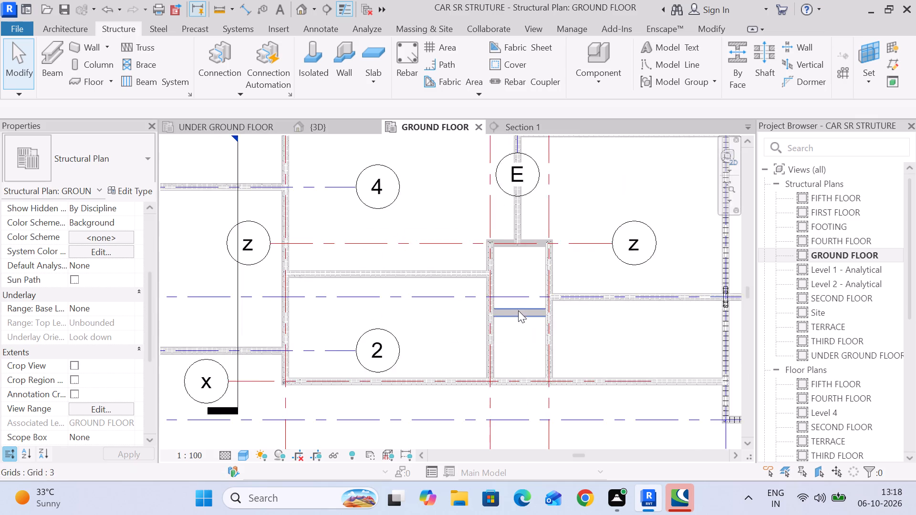
pyautogui.scroll(5, 518, 310)
pyautogui.moveTo(532, 352); pyautogui.dragTo(427, 328, button='middle')
pyautogui.scroll(5, 424, 306)
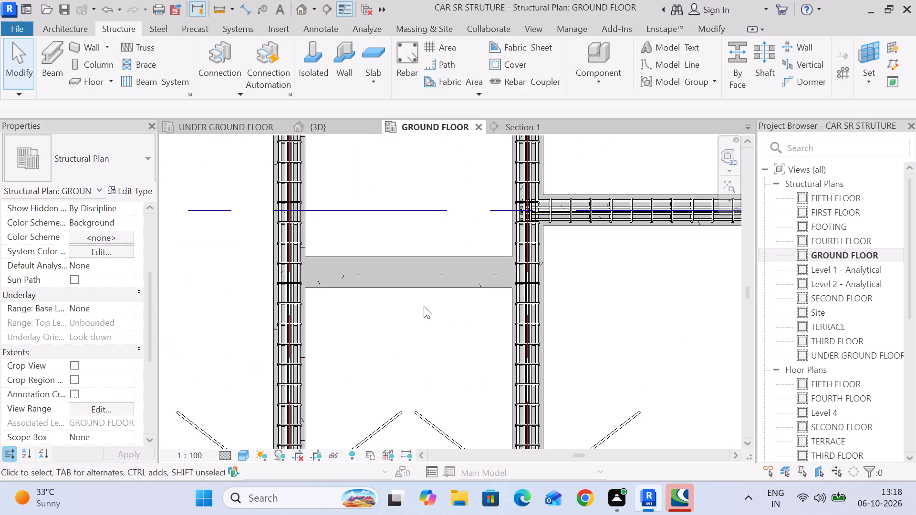
pyautogui.scroll(-3, 417, 299)
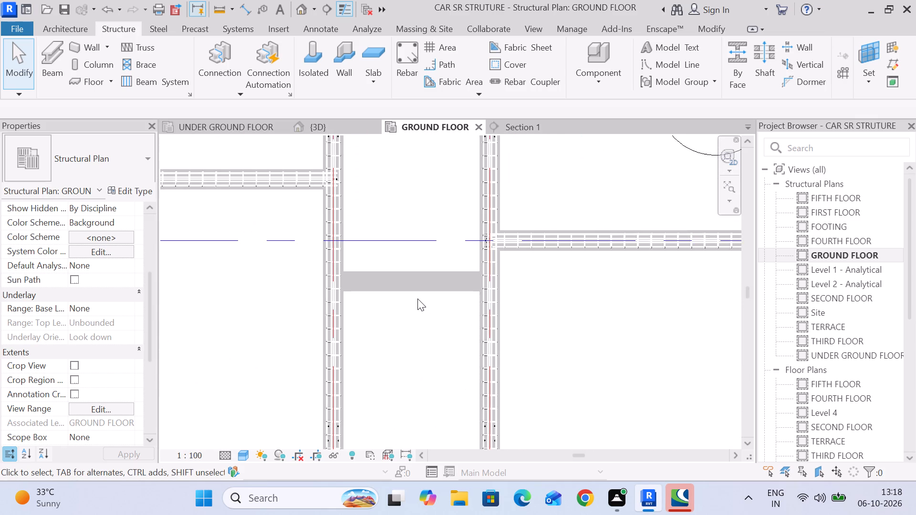
pyautogui.scroll(-11, 417, 299)
pyautogui.moveTo(346, 313); pyautogui.dragTo(415, 340, button='middle')
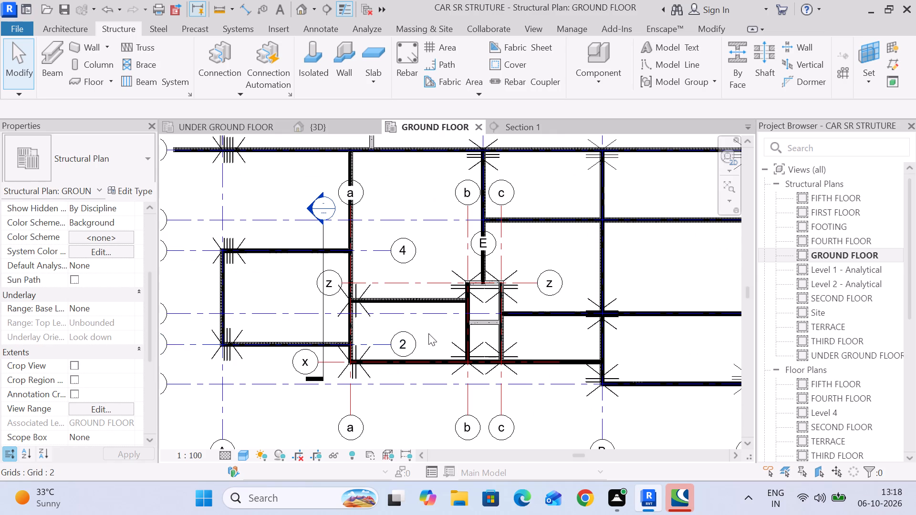
# Delete the Section 1 view and its marker crossing the grid 2 and grid 4 beams.
pyautogui.click(326, 327)
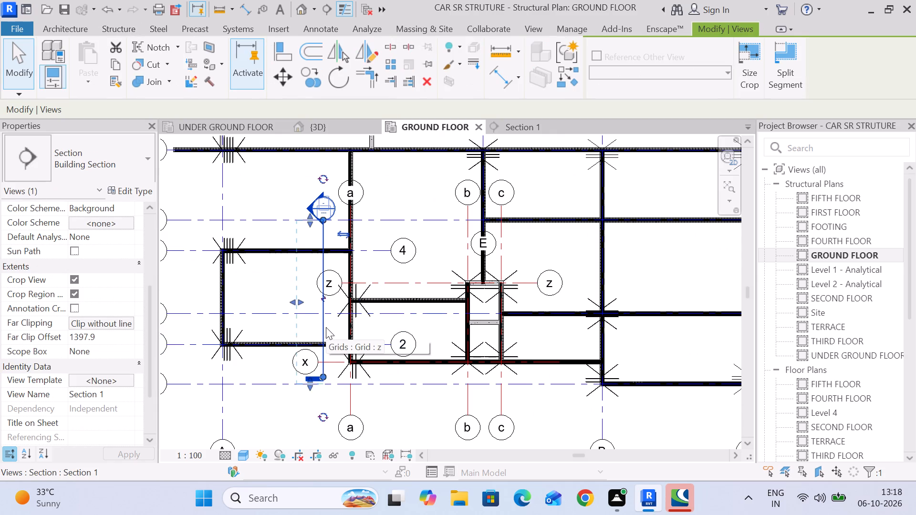
pyautogui.press('Delete')
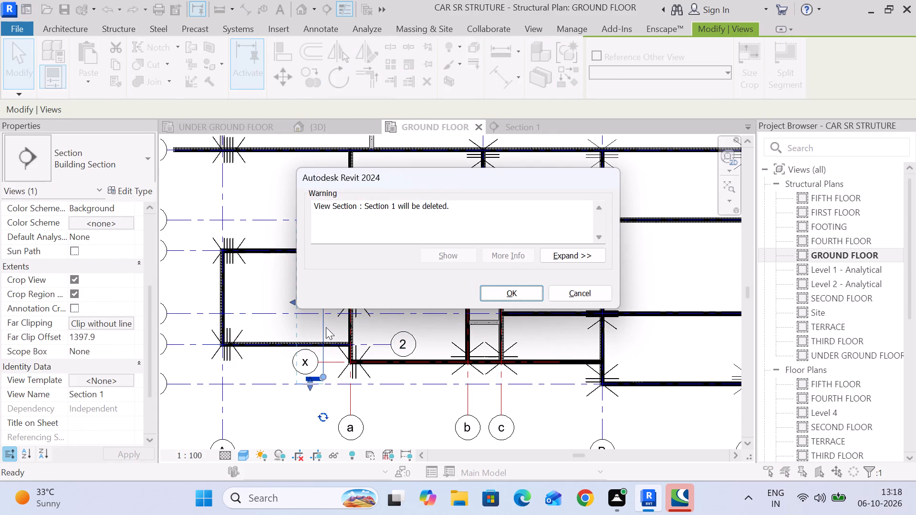
pyautogui.click(508, 297)
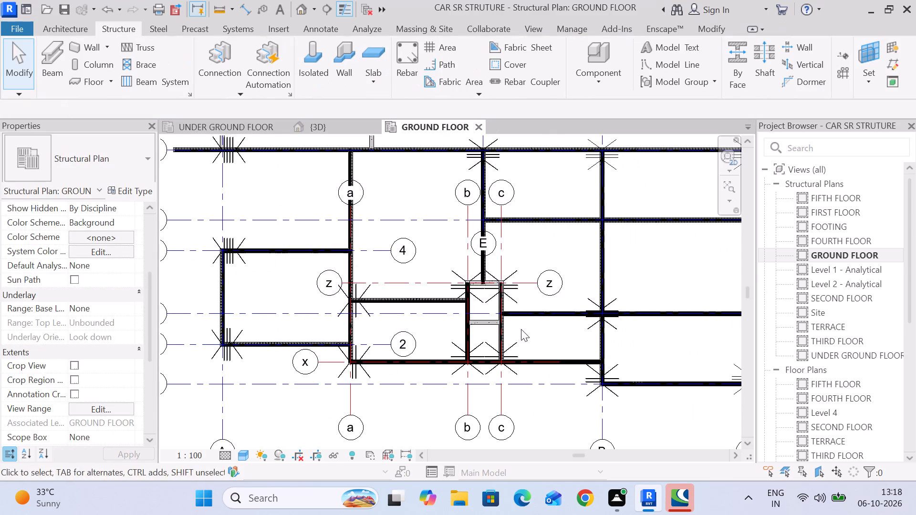
# Draw a building section line between grids b and c on the GROUND FLOOR plan, running from above grid z to below grid x.
pyautogui.moveTo(521, 329); pyautogui.dragTo(437, 366, button='middle')
pyautogui.scroll(-4, 485, 310)
pyautogui.moveTo(472, 323); pyautogui.dragTo(452, 319, button='middle')
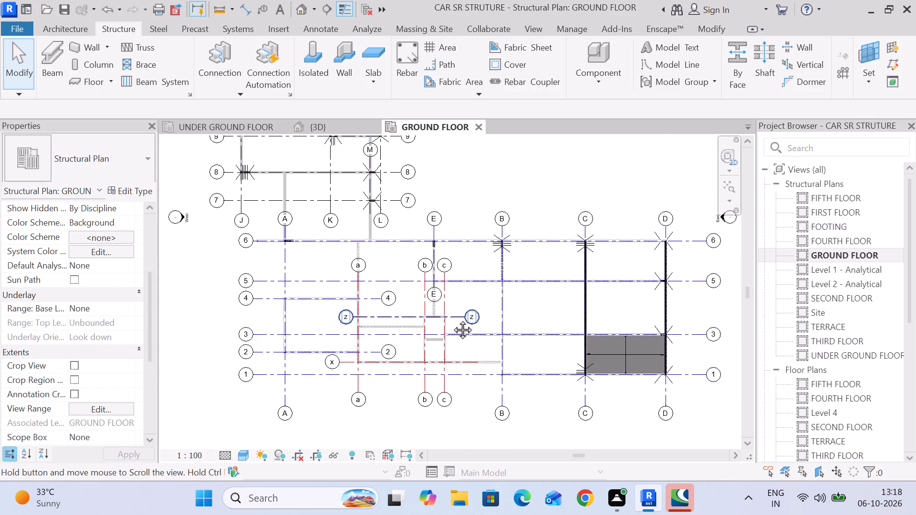
pyautogui.moveTo(452, 319); pyautogui.dragTo(445, 316, button='middle')
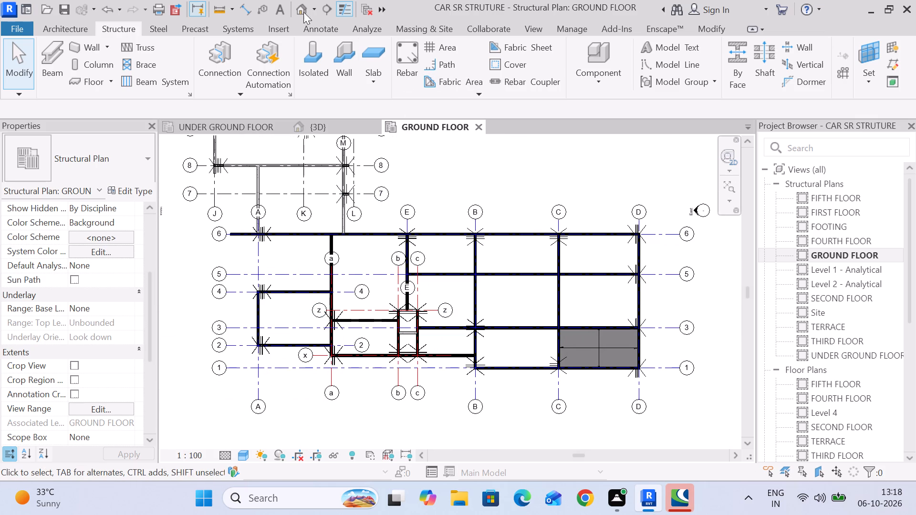
pyautogui.click(325, 7)
pyautogui.scroll(3, 429, 355)
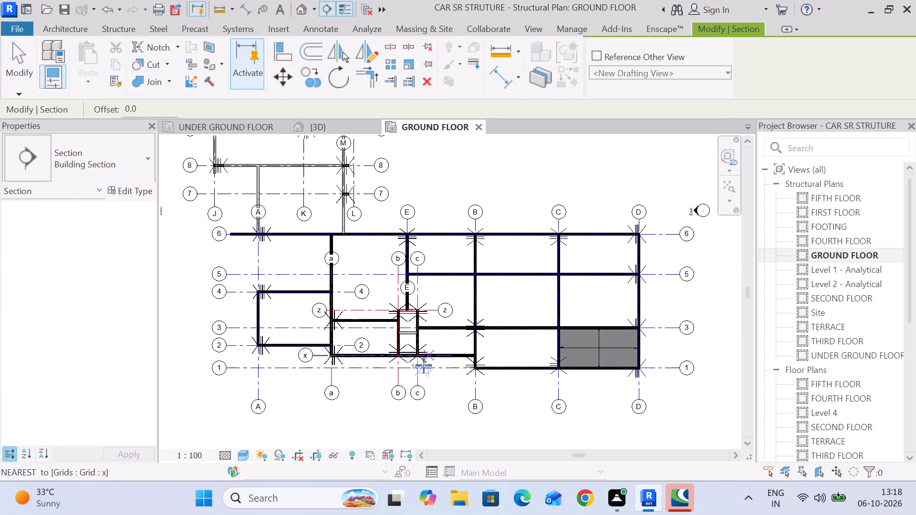
pyautogui.scroll(2, 424, 365)
pyautogui.scroll(4, 396, 320)
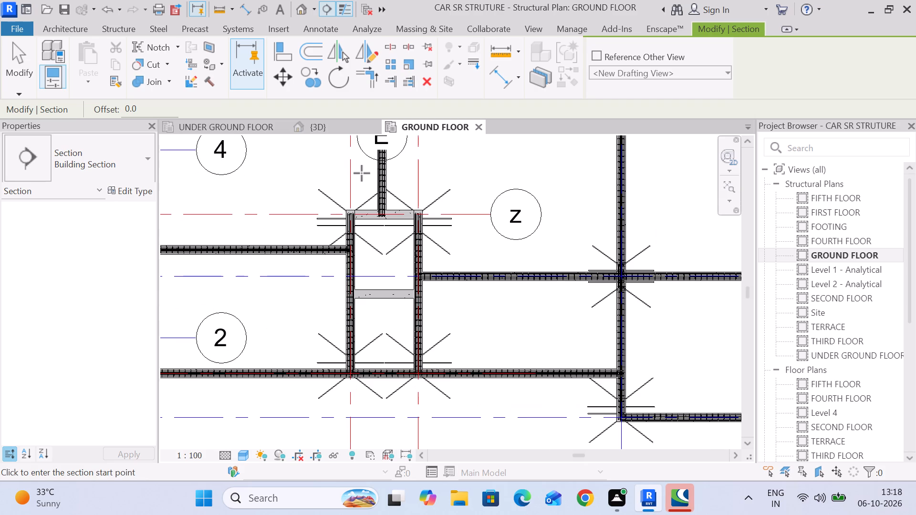
pyautogui.click(366, 170)
pyautogui.click(369, 404)
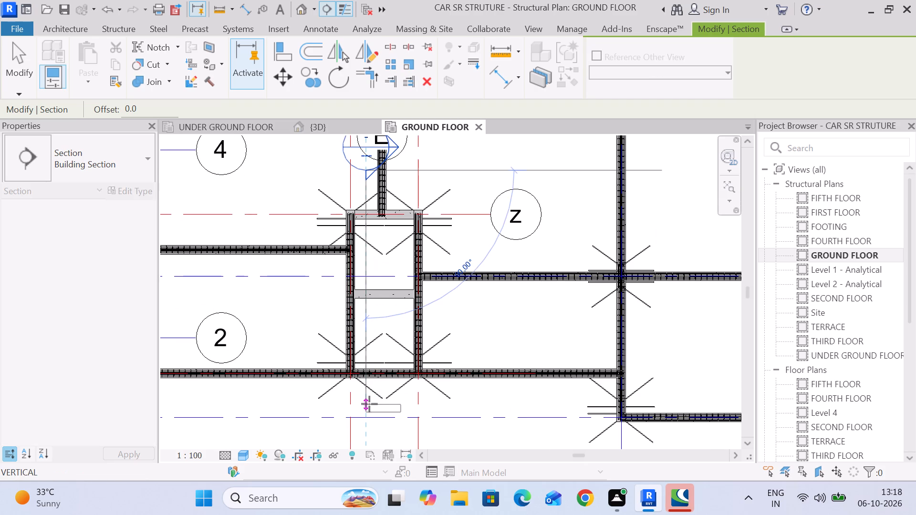
pyautogui.click(315, 196)
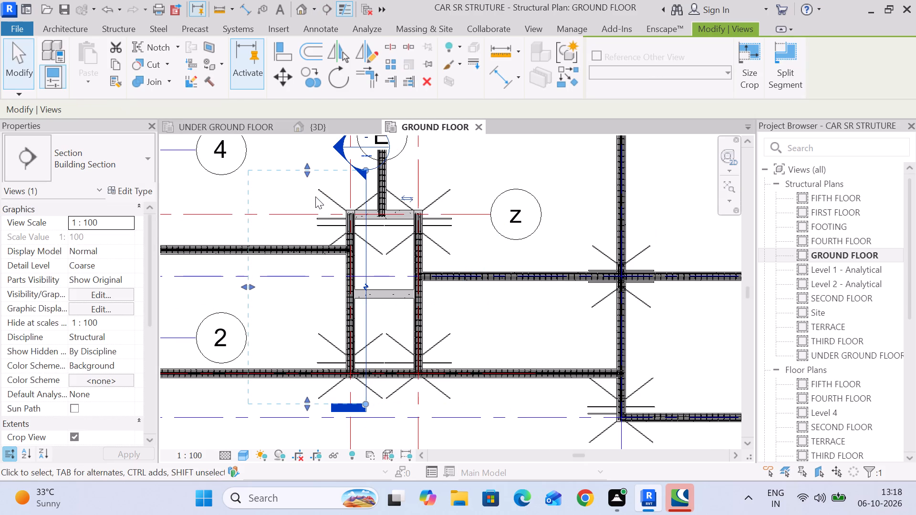
# Reduce the section's view depth and shift its line so it cuts only the short beams between grids b and c.
pyautogui.moveTo(248, 287); pyautogui.dragTo(325, 292)
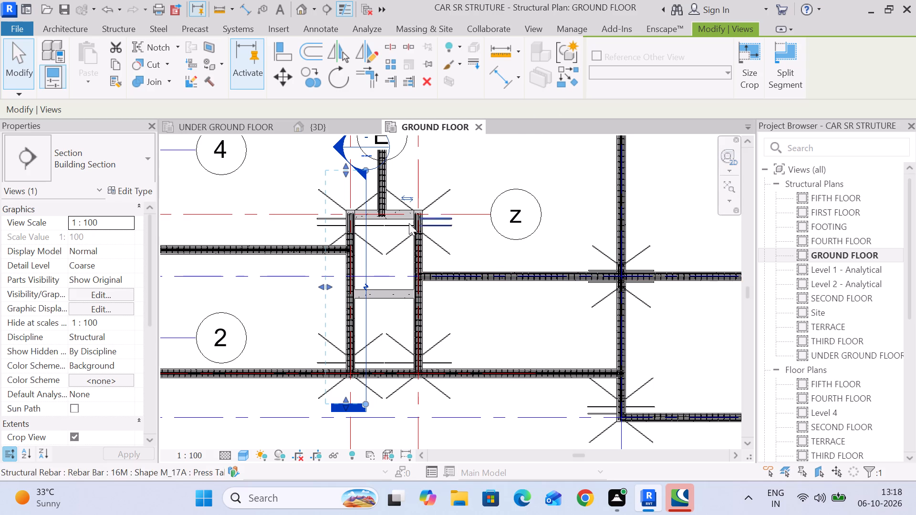
pyautogui.scroll(4, 325, 285)
pyautogui.moveTo(326, 285); pyautogui.dragTo(384, 288)
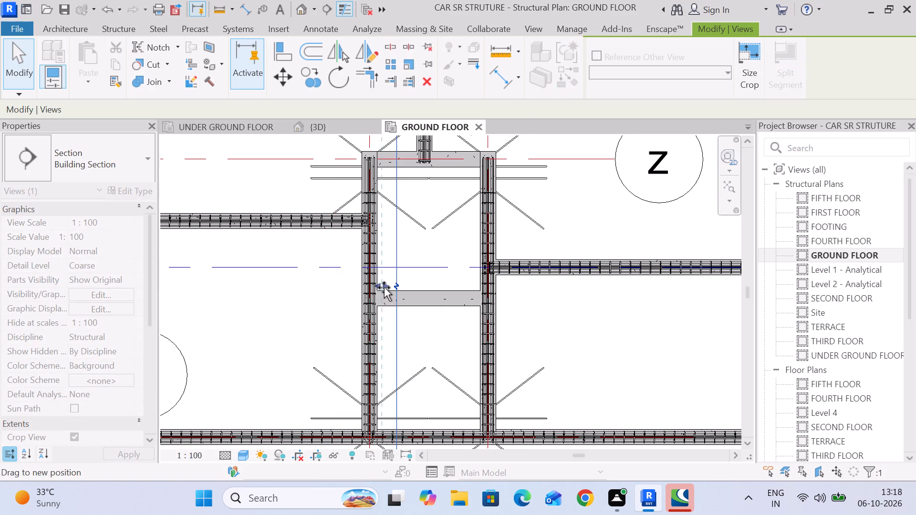
pyautogui.moveTo(384, 288); pyautogui.dragTo(387, 288)
pyautogui.moveTo(398, 328); pyautogui.dragTo(412, 329)
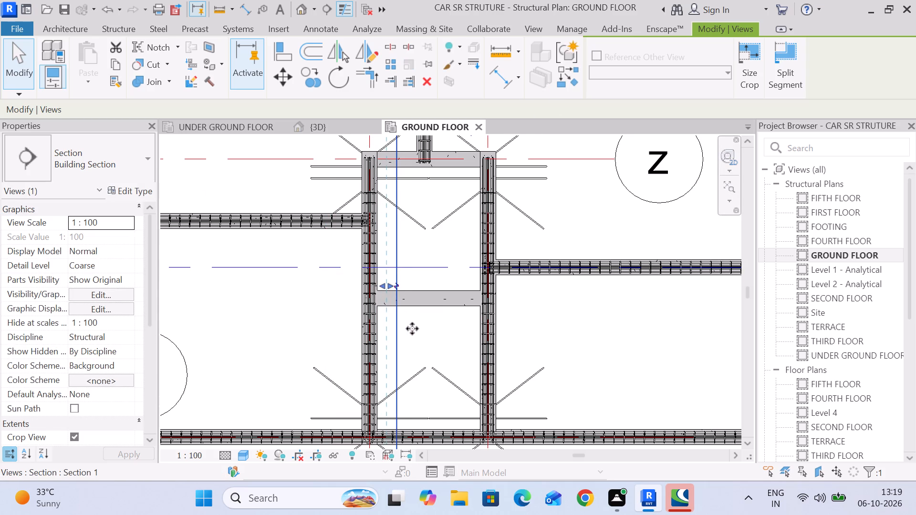
pyautogui.moveTo(412, 329); pyautogui.dragTo(408, 328)
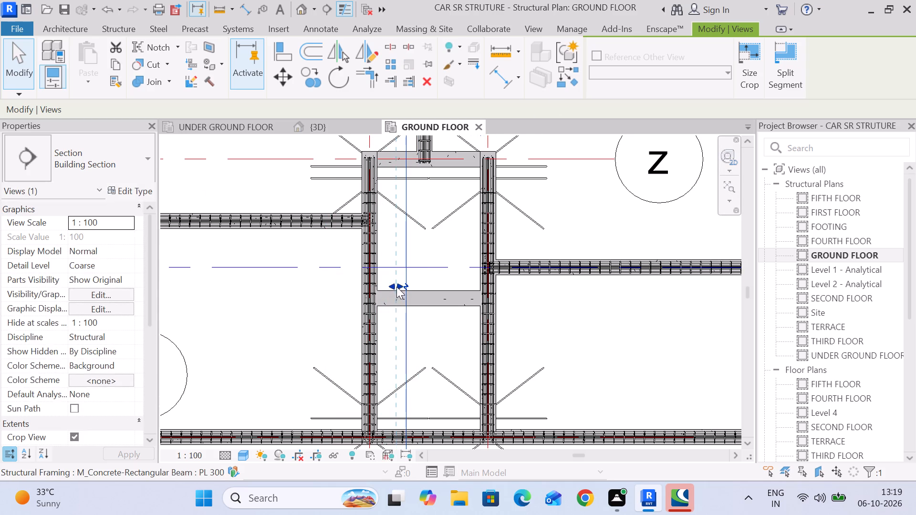
pyautogui.moveTo(396, 287); pyautogui.dragTo(388, 287)
pyautogui.scroll(-5, 396, 301)
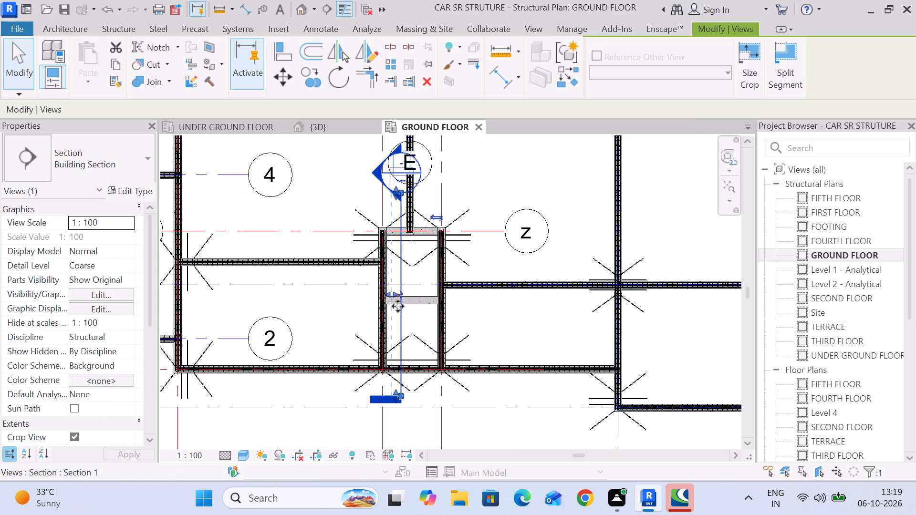
# Open the Section 1 view and examine which cut beams lack reinforcement on each floor, comparing them with the GROUND FLOOR plan.
pyautogui.rightClick(504, 184)
pyautogui.click(562, 130)
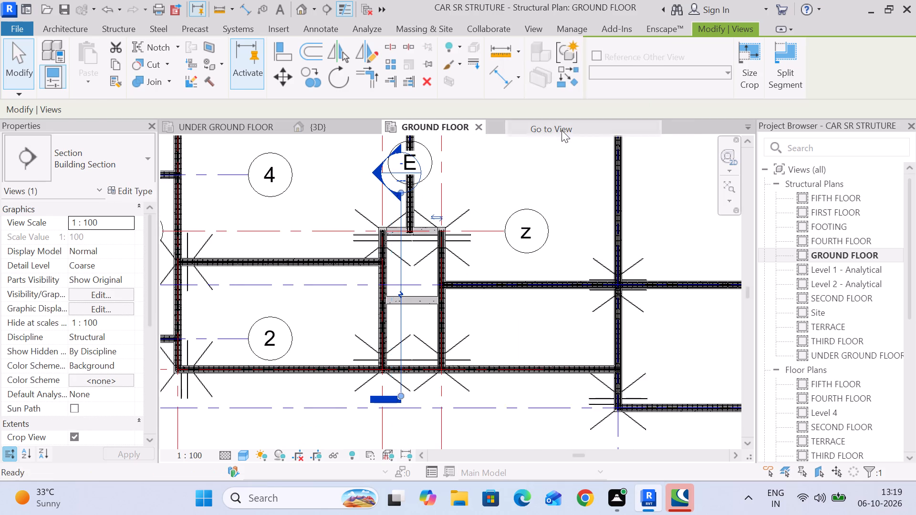
pyautogui.scroll(6, 441, 397)
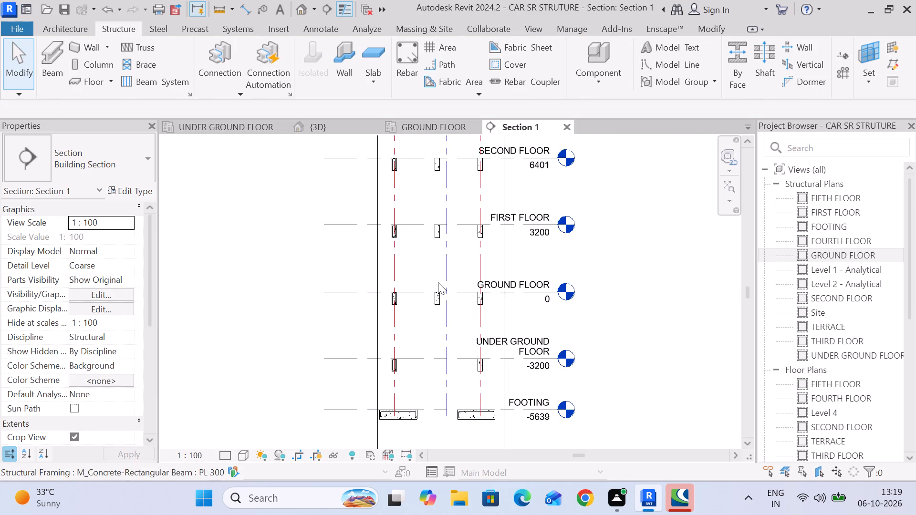
pyautogui.scroll(4, 438, 284)
pyautogui.scroll(5, 375, 306)
pyautogui.moveTo(515, 370); pyautogui.dragTo(424, 243, button='middle')
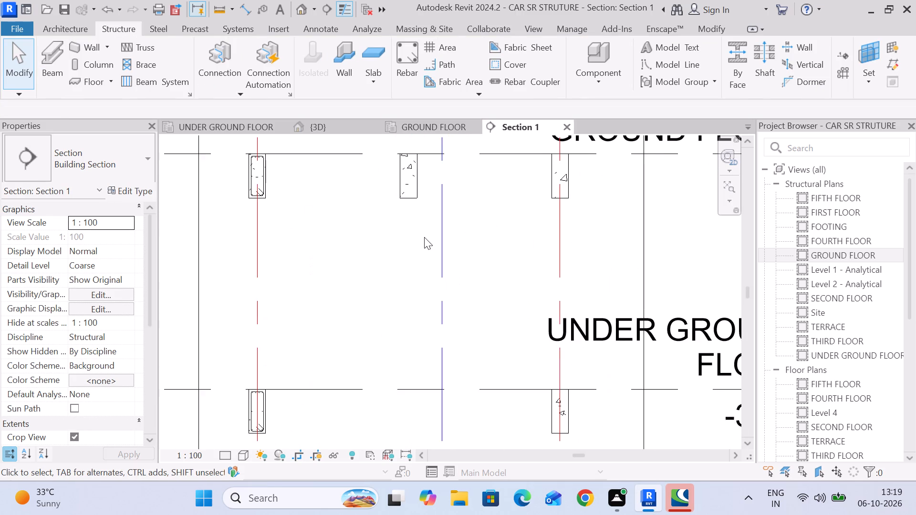
pyautogui.scroll(-6, 424, 237)
pyautogui.click(432, 132)
pyautogui.scroll(-5, 435, 192)
pyautogui.moveTo(434, 209); pyautogui.dragTo(419, 314, button='middle')
pyautogui.scroll(5, 404, 259)
pyautogui.moveTo(419, 353); pyautogui.dragTo(422, 171, button='middle')
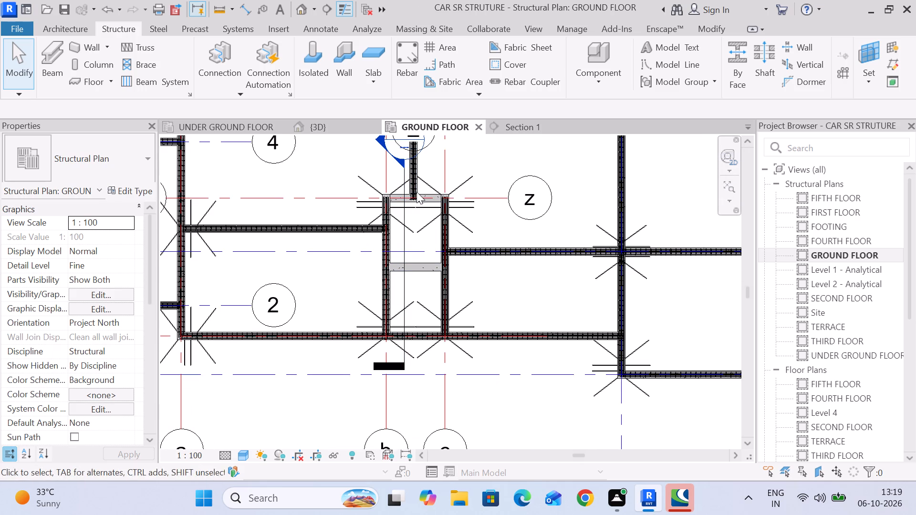
pyautogui.click(512, 129)
pyautogui.scroll(-5, 483, 327)
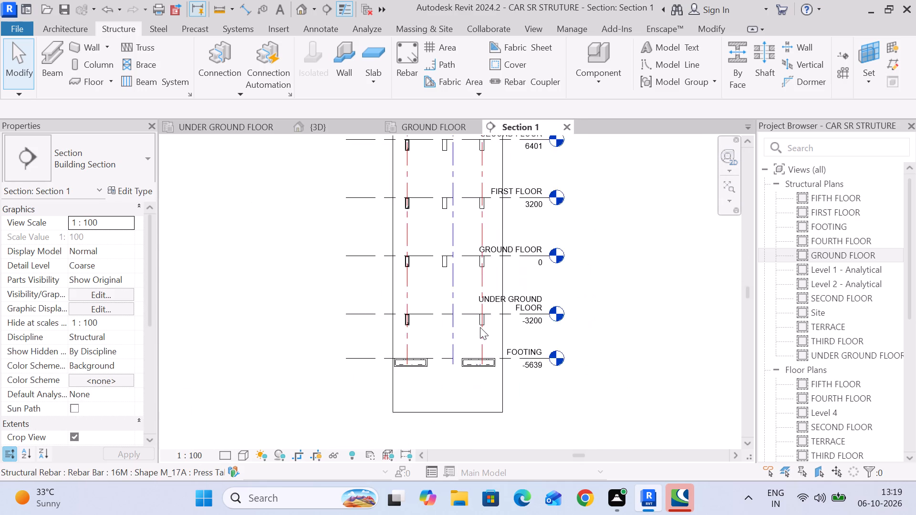
pyautogui.moveTo(475, 329); pyautogui.dragTo(463, 362, button='middle')
pyautogui.scroll(4, 450, 330)
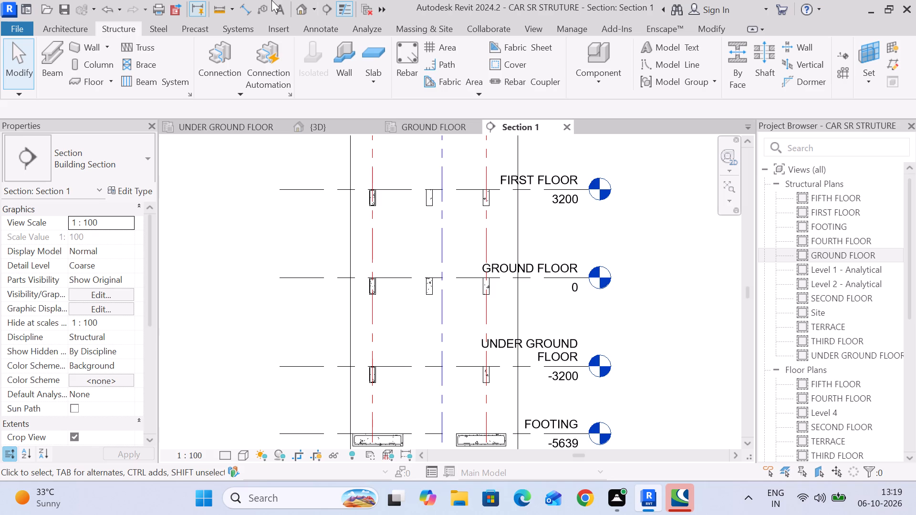
# Set the rebar cover of the UNDER GROUND FLOOR beam at grid z to beam <25 mm>.
pyautogui.click(518, 67)
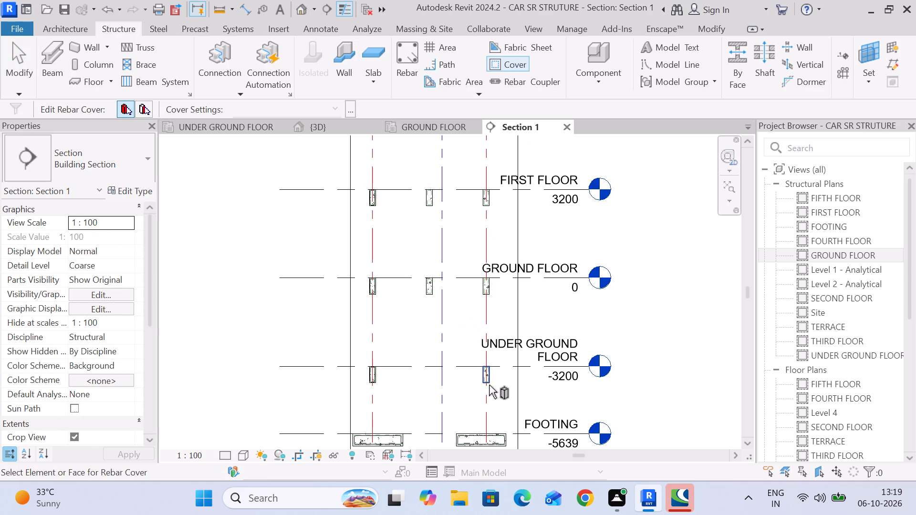
pyautogui.click(489, 384)
pyautogui.click(277, 107)
pyautogui.click(279, 123)
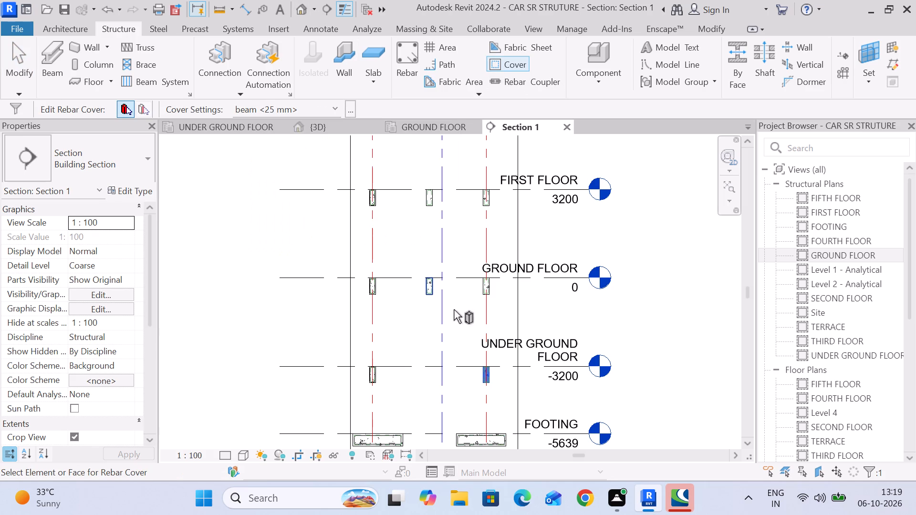
# Set the rebar cover to beam <25 mm> for the GROUND FLOOR beams at grid z and beside grid 3.
pyautogui.click(488, 295)
pyautogui.click(323, 103)
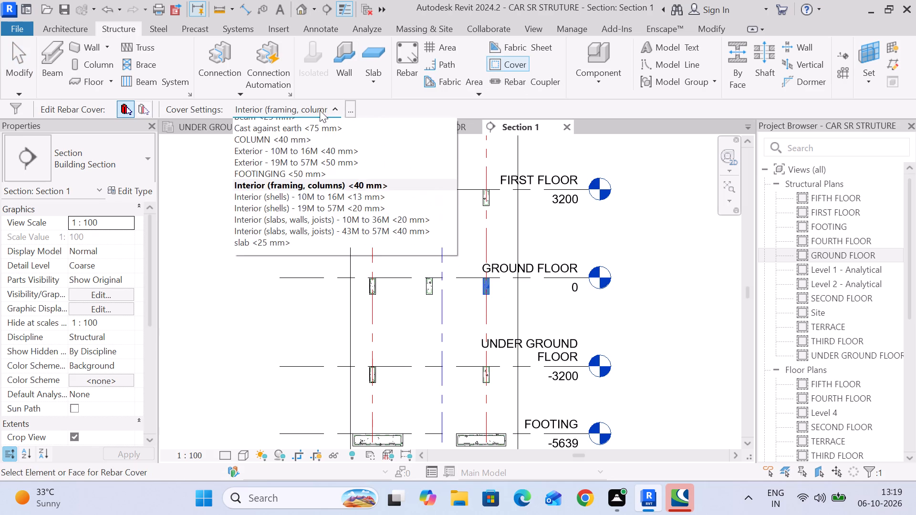
pyautogui.click(315, 116)
pyautogui.click(315, 104)
pyautogui.click(307, 119)
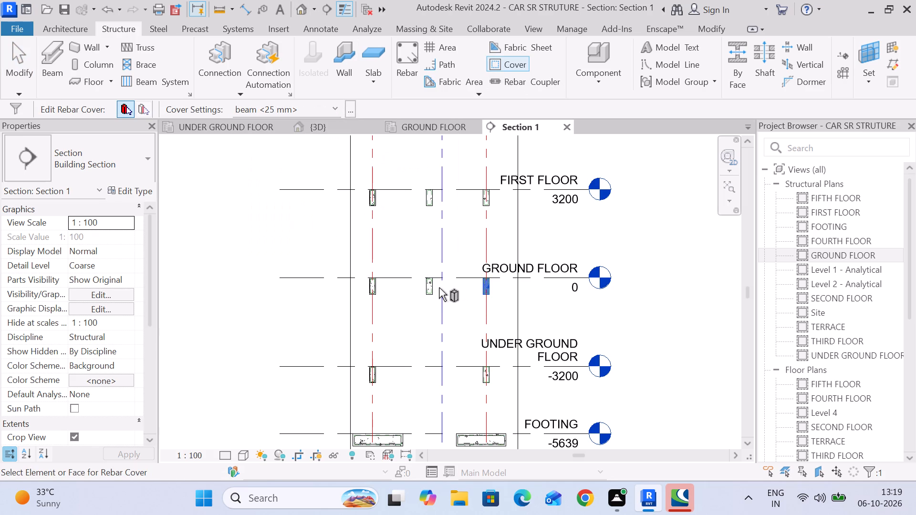
pyautogui.click(430, 290)
pyautogui.click(305, 111)
pyautogui.click(302, 126)
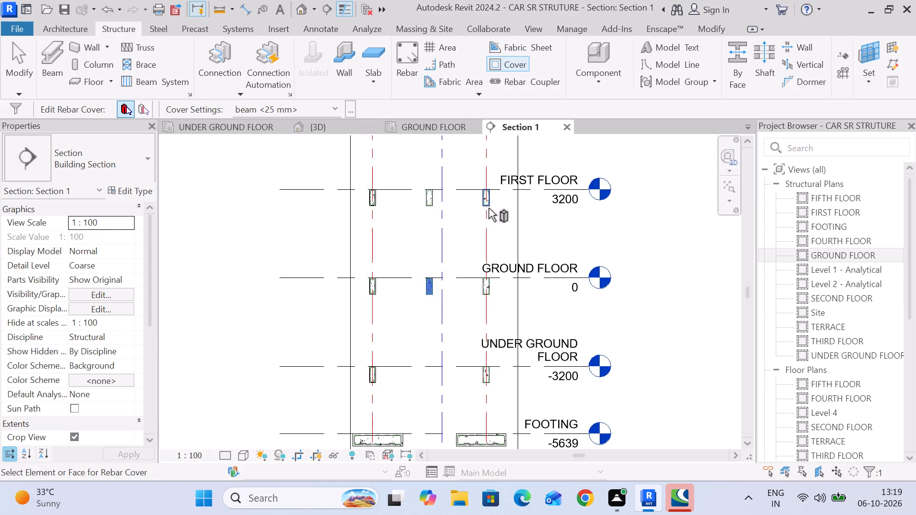
# Set the rebar cover to beam <25 mm> for the FIRST FLOOR beams at grid z and beside grid 3.
pyautogui.click(489, 207)
pyautogui.click(269, 102)
pyautogui.click(283, 126)
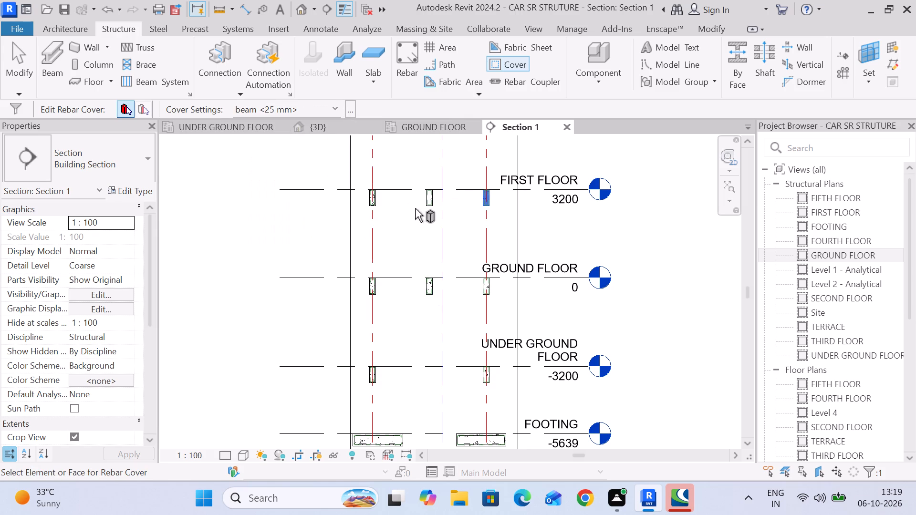
pyautogui.click(427, 207)
pyautogui.click(311, 107)
pyautogui.click(308, 122)
# Set the rebar cover to beam <25 mm> for the SECOND FLOOR beams at grid z and beside grid 3.
pyautogui.moveTo(492, 184); pyautogui.dragTo(467, 320, button='middle')
pyautogui.click(461, 252)
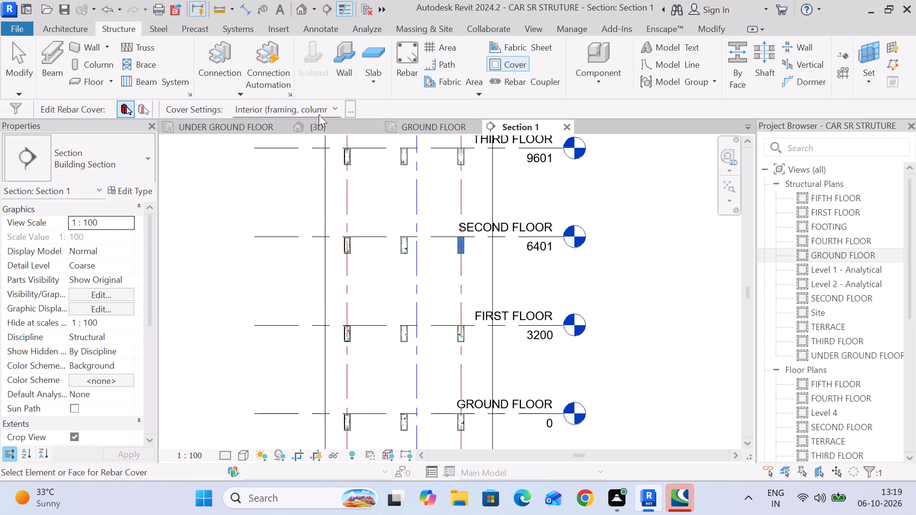
pyautogui.click(319, 106)
pyautogui.click(314, 124)
pyautogui.click(406, 252)
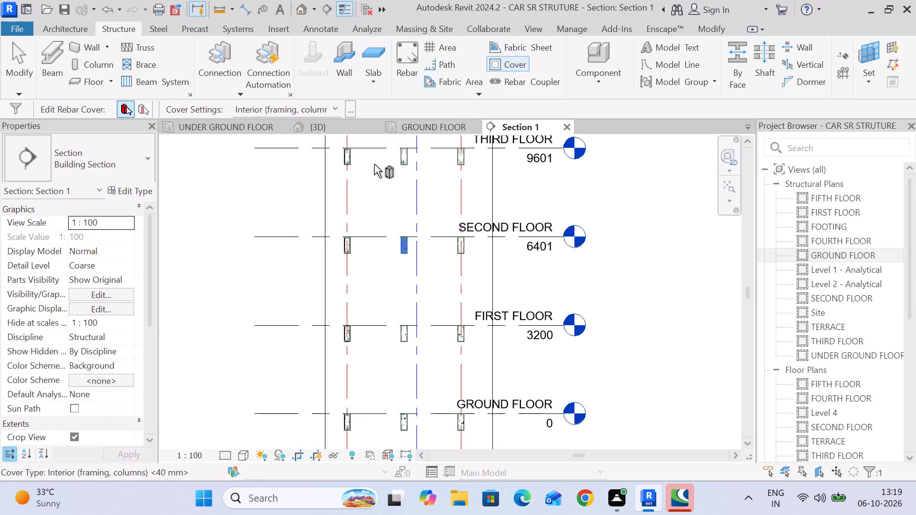
pyautogui.click(327, 110)
pyautogui.click(322, 128)
# Set the rebar cover to beam <25 mm> for the THIRD FLOOR beams at grid z and beside grid 3.
pyautogui.scroll(1, 396, 198)
pyautogui.moveTo(398, 206); pyautogui.dragTo(392, 305, button='middle')
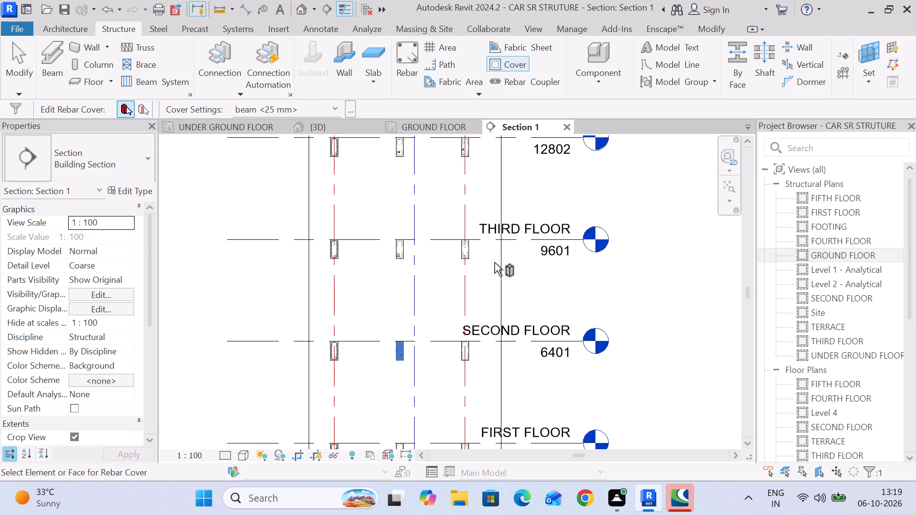
pyautogui.click(472, 246)
pyautogui.click(316, 106)
pyautogui.click(313, 124)
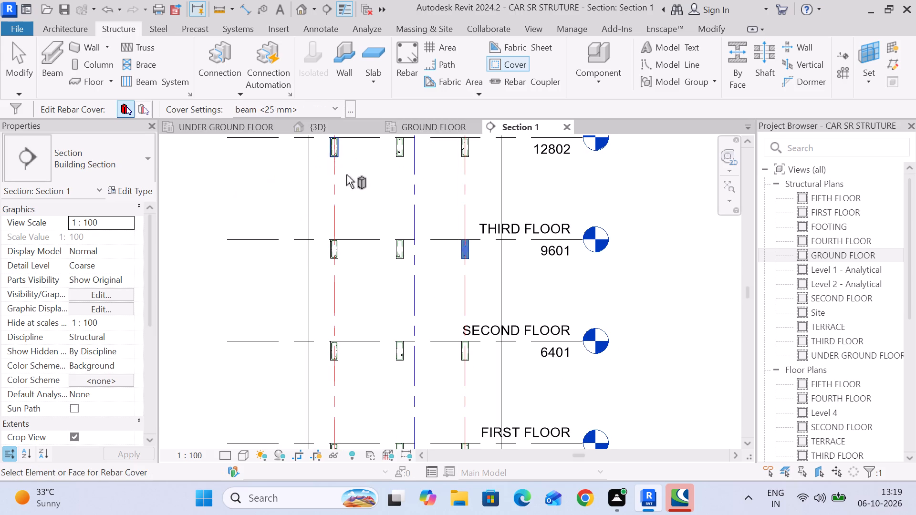
pyautogui.click(402, 253)
pyautogui.click(322, 112)
pyautogui.click(314, 125)
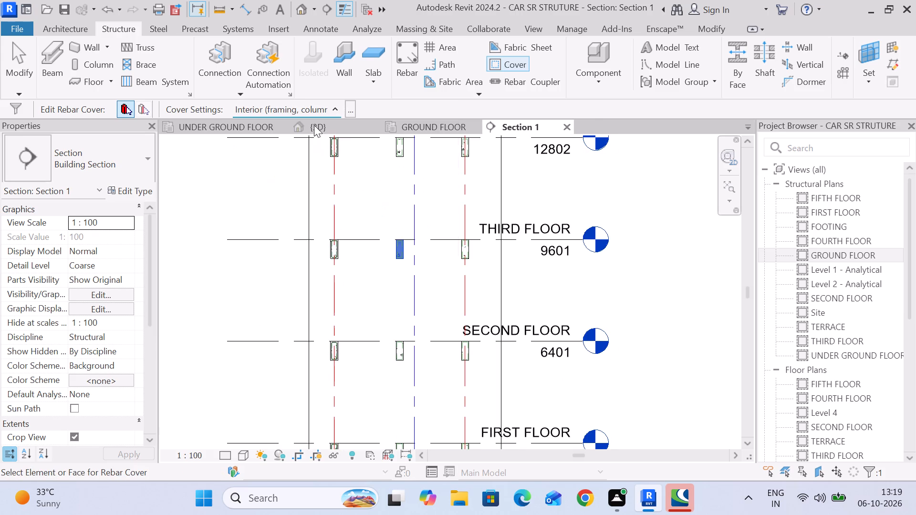
# Set the rebar cover to beam <25 mm> for the FOURTH FLOOR beams at grid z and beside grid 3.
pyautogui.click(467, 154)
pyautogui.click(320, 104)
pyautogui.click(315, 124)
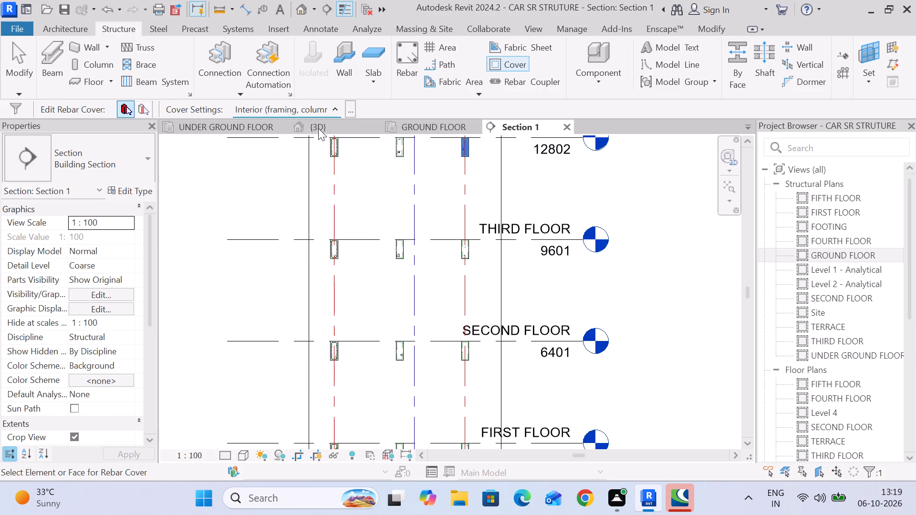
pyautogui.moveTo(400, 182); pyautogui.dragTo(405, 296, button='middle')
pyautogui.click(405, 264)
pyautogui.click(297, 108)
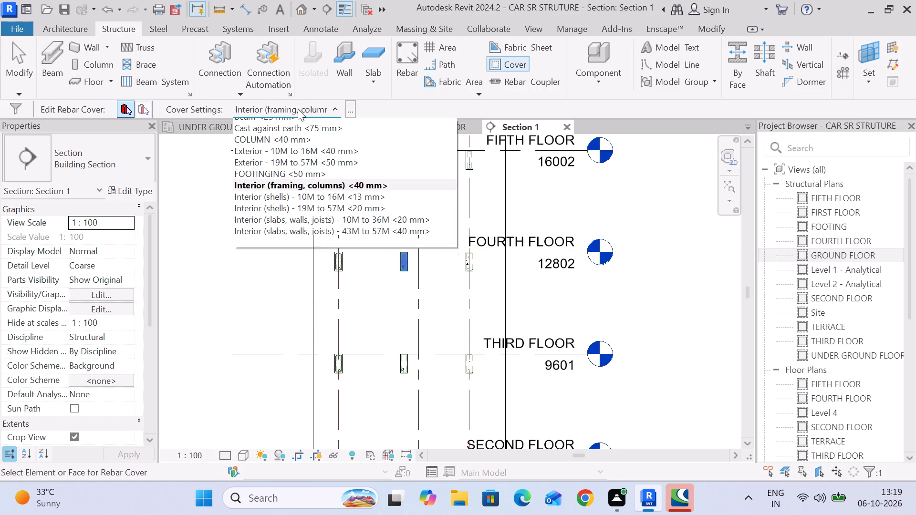
pyautogui.click(300, 125)
# Set the rebar cover to beam <25 mm> for the FIFTH FLOOR beams at grid z and beside grid 3, and end the Cover command.
pyautogui.click(473, 166)
pyautogui.click(327, 107)
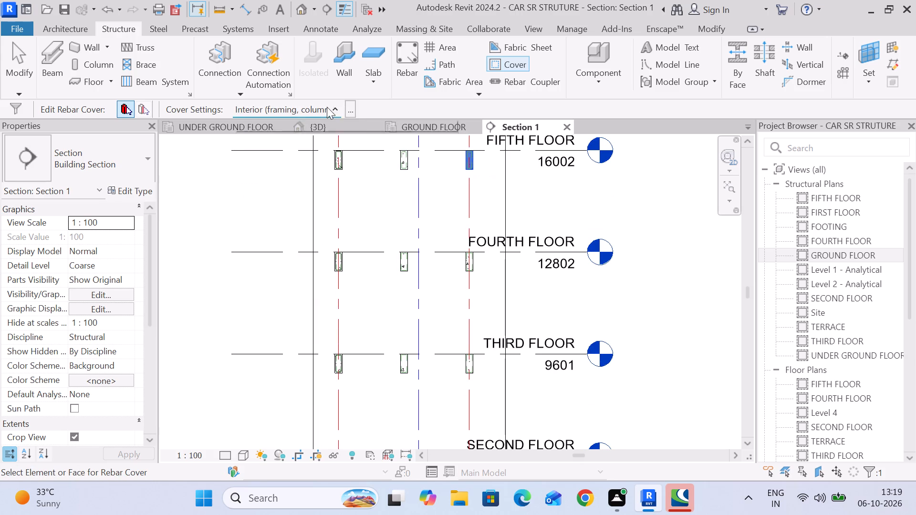
pyautogui.click(320, 124)
pyautogui.click(405, 165)
pyautogui.click(300, 106)
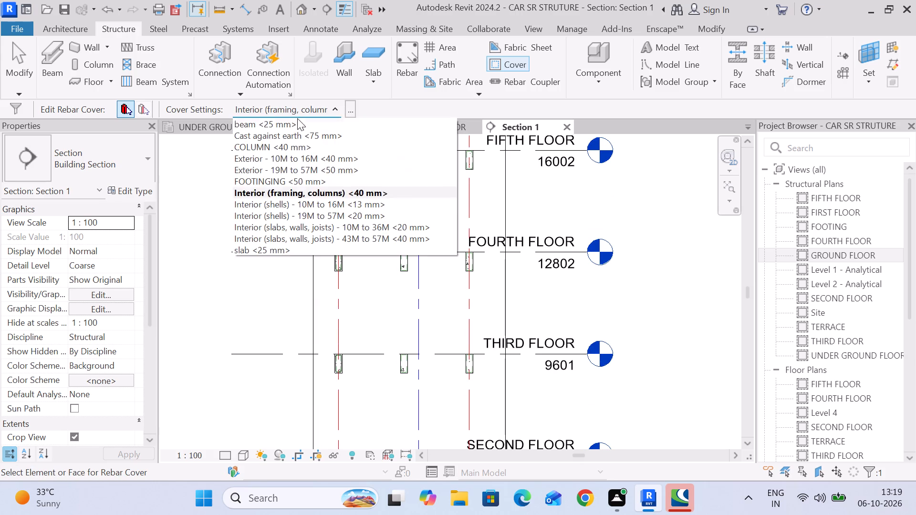
pyautogui.click(300, 129)
pyautogui.click(314, 108)
pyautogui.click(298, 121)
pyautogui.moveTo(370, 182); pyautogui.dragTo(372, 292, button='middle')
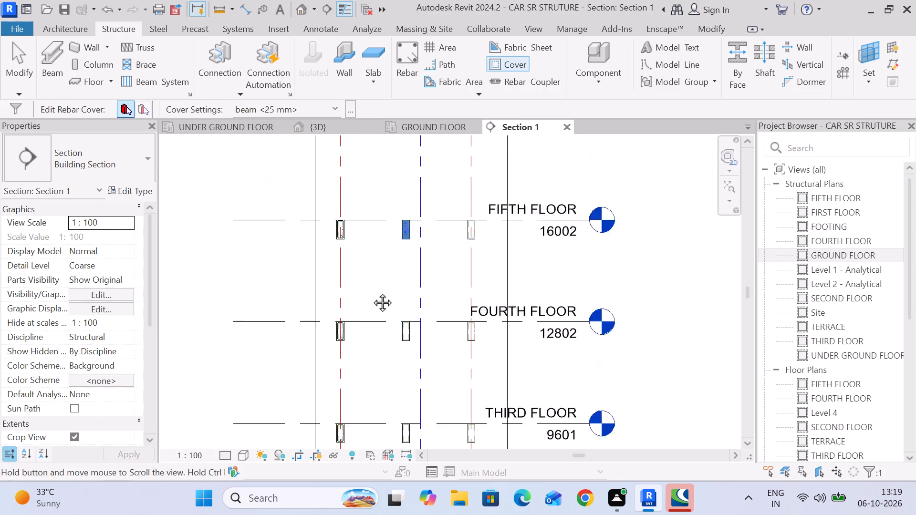
pyautogui.moveTo(372, 292); pyautogui.dragTo(372, 300, button='middle')
pyautogui.scroll(-5, 421, 293)
pyautogui.moveTo(421, 310); pyautogui.dragTo(407, 254, button='middle')
pyautogui.click(28, 61)
pyautogui.scroll(-3, 304, 279)
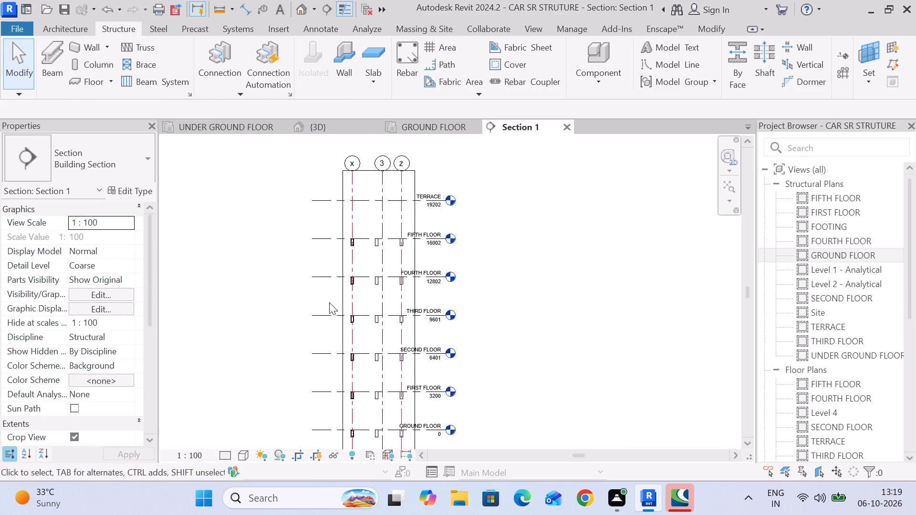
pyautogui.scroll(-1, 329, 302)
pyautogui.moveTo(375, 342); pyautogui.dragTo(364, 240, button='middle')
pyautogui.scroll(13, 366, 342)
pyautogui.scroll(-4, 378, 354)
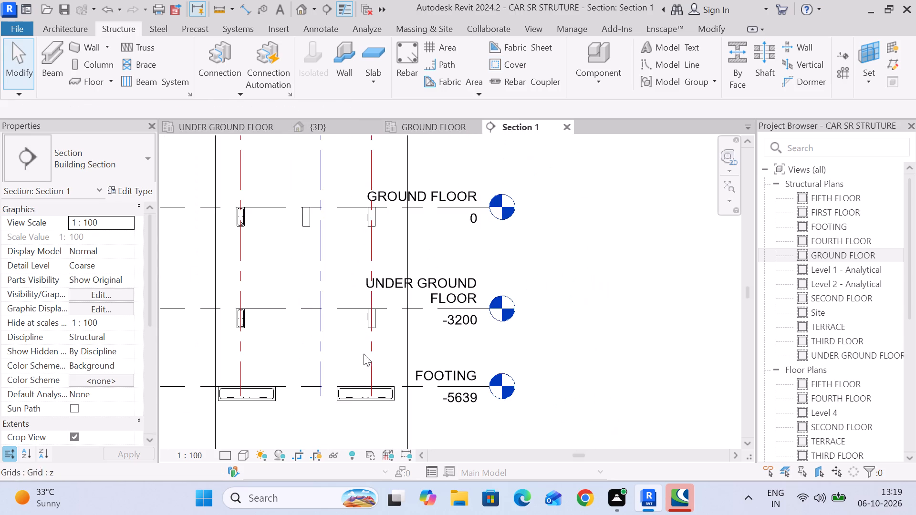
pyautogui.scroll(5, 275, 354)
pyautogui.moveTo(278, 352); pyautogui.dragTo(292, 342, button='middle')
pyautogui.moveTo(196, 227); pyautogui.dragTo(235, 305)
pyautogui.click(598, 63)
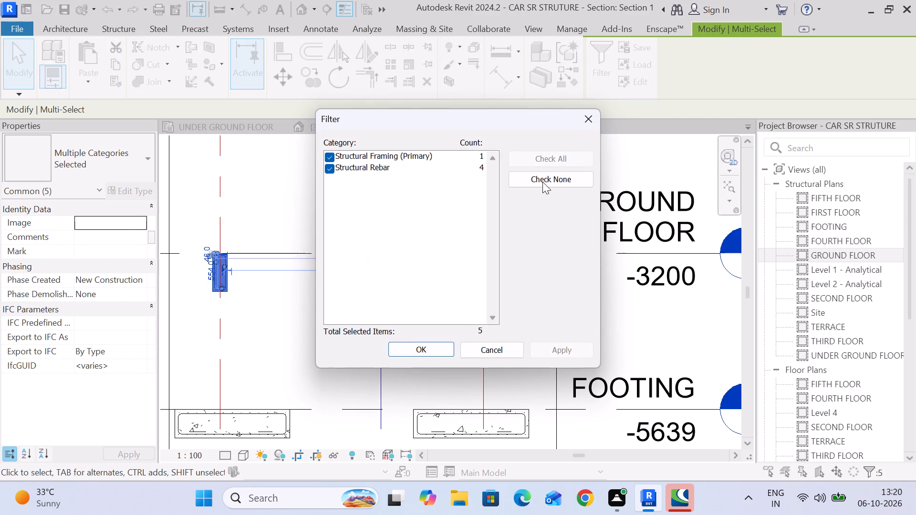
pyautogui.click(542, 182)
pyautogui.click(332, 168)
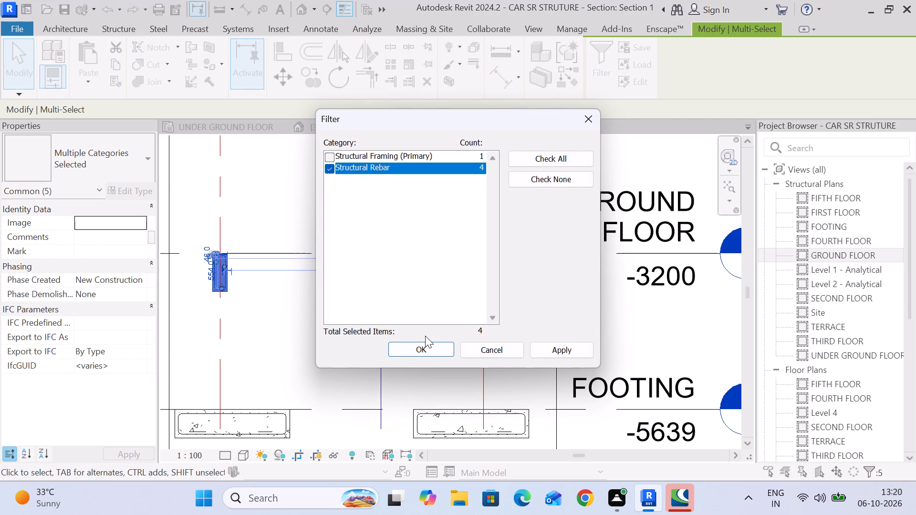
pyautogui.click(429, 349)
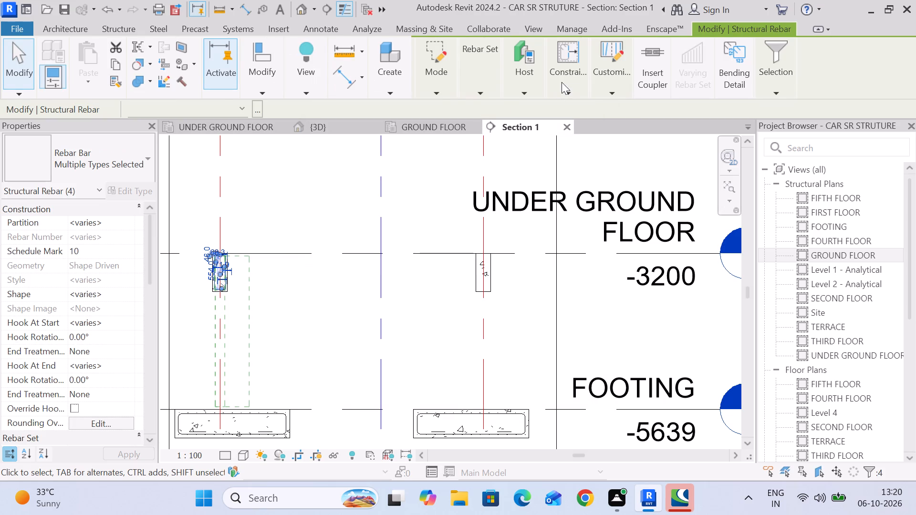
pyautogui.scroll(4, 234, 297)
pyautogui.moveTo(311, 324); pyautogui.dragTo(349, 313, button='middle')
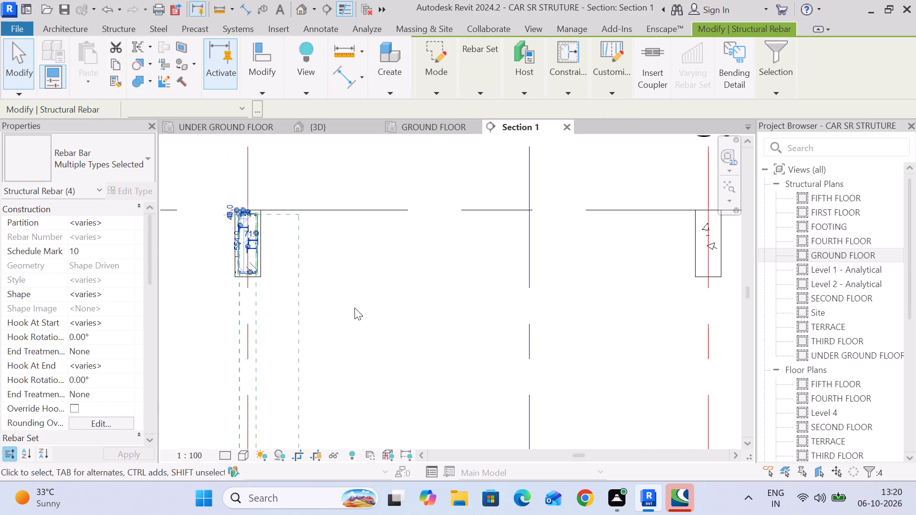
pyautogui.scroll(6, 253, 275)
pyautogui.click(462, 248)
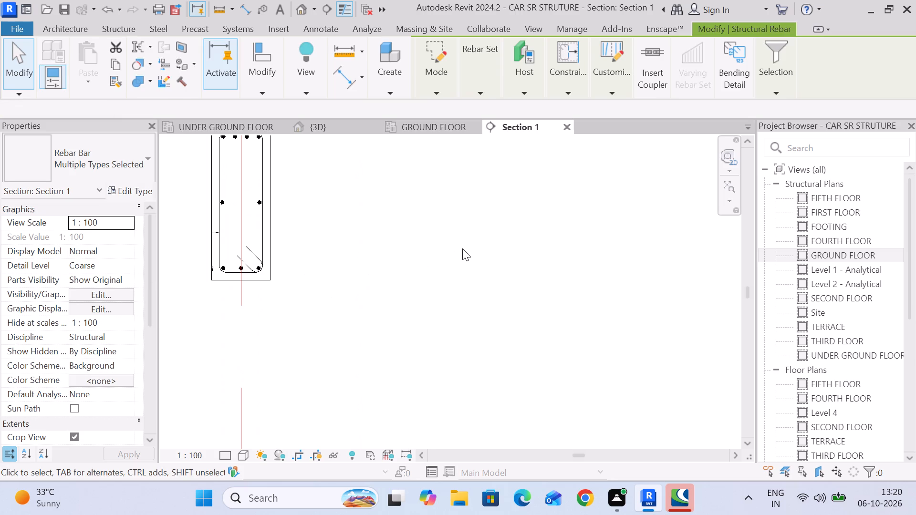
# Examine the bottom 16M bars in the UNDER GROUND FLOOR beam at grid x in Section 1.
pyautogui.scroll(5, 226, 272)
pyautogui.click(245, 263)
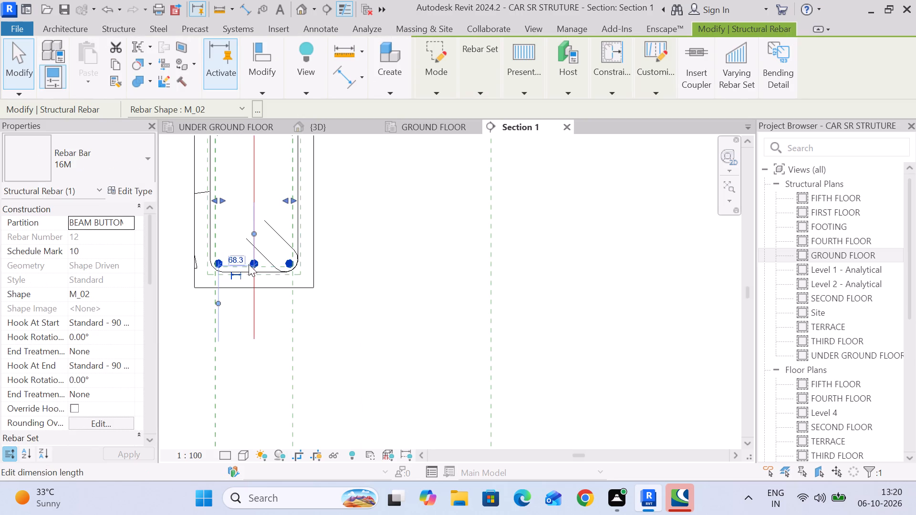
pyautogui.scroll(-15, 250, 265)
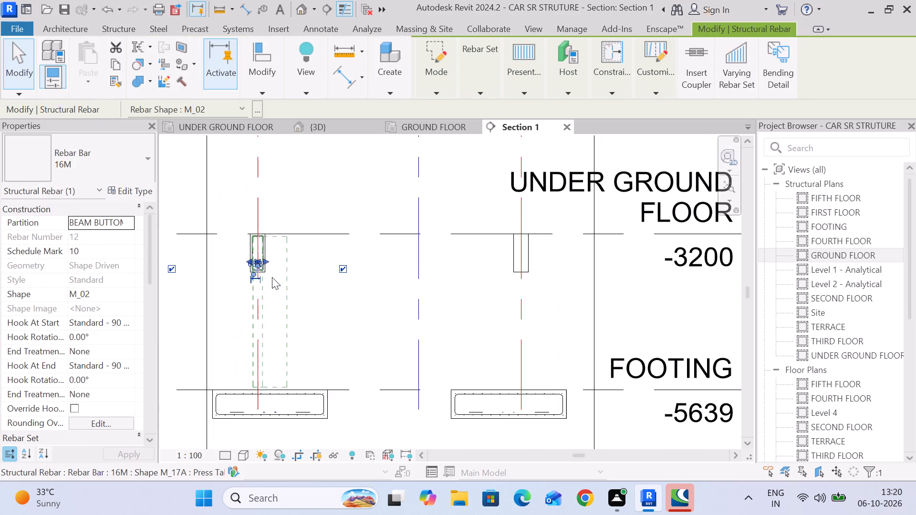
pyautogui.moveTo(272, 277); pyautogui.dragTo(292, 200, button='middle')
pyautogui.click(313, 251)
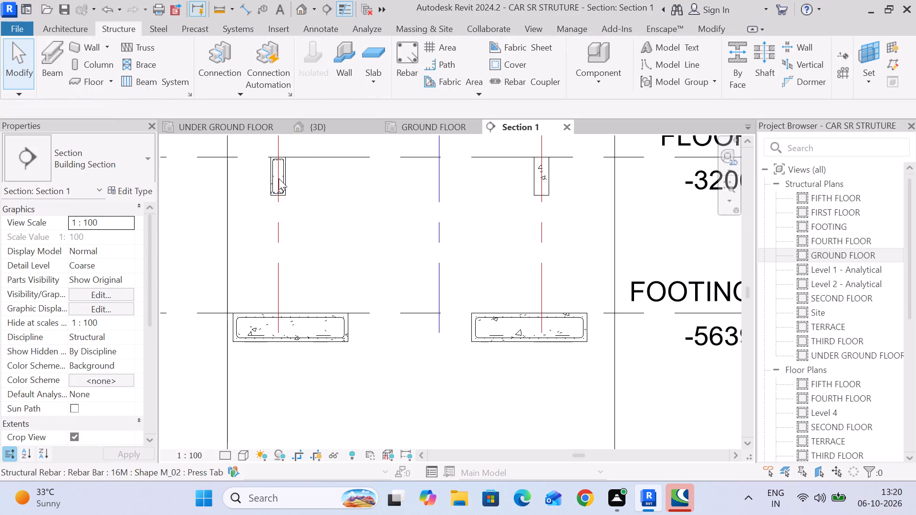
pyautogui.click(277, 187)
pyautogui.click(364, 194)
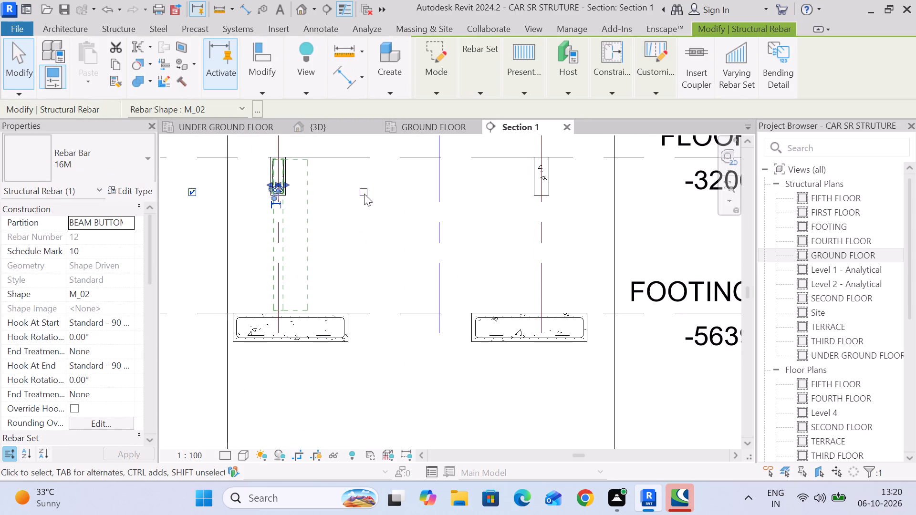
pyautogui.click(364, 194)
pyautogui.scroll(8, 275, 188)
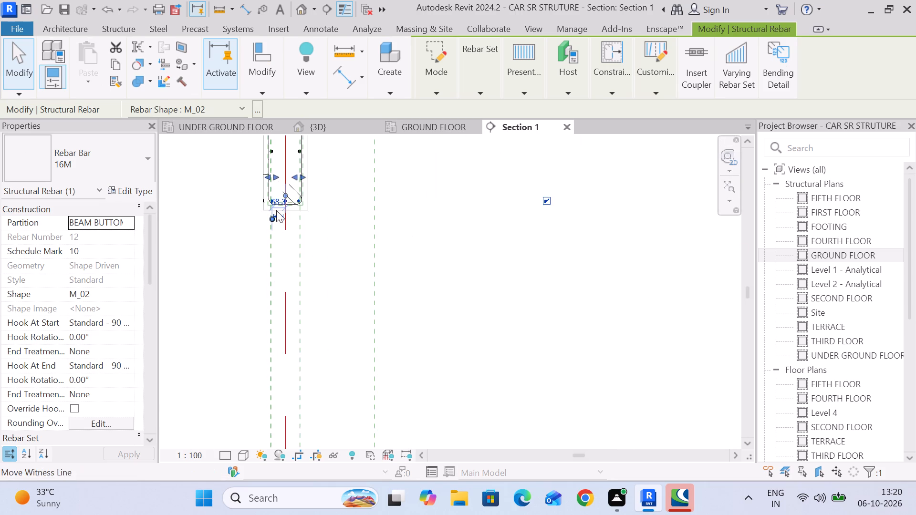
pyautogui.scroll(6, 276, 210)
pyautogui.scroll(-11, 289, 214)
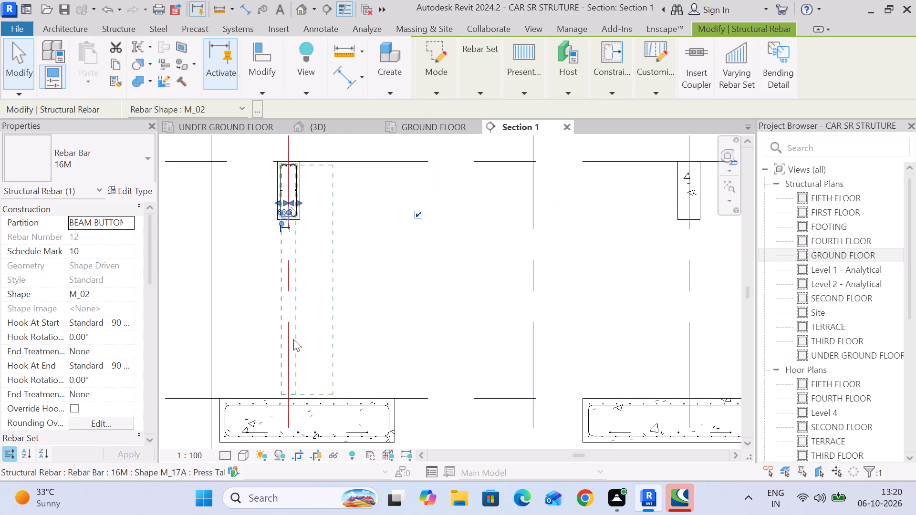
pyautogui.moveTo(295, 340); pyautogui.dragTo(308, 207, button='middle')
pyautogui.scroll(-2, 331, 259)
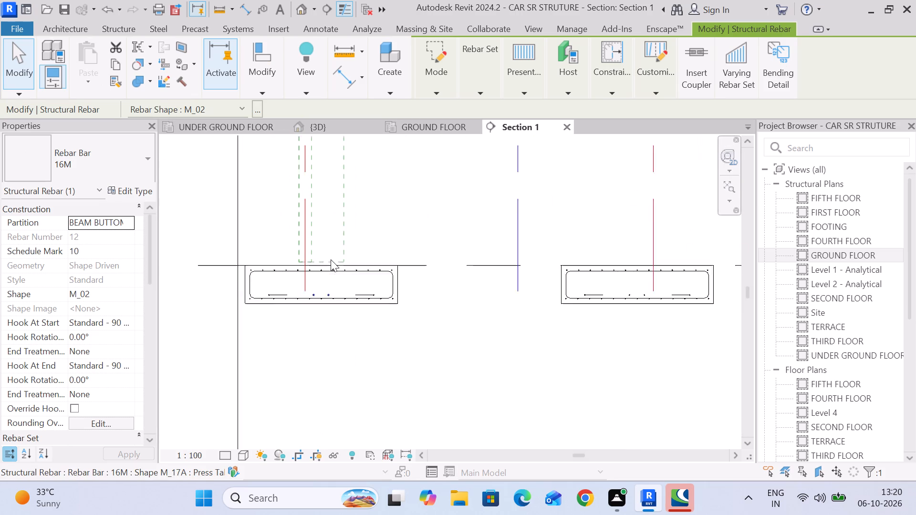
pyautogui.scroll(-1, 331, 259)
pyautogui.moveTo(331, 250); pyautogui.dragTo(313, 360, button='middle')
pyautogui.scroll(6, 291, 244)
pyautogui.scroll(3, 427, 269)
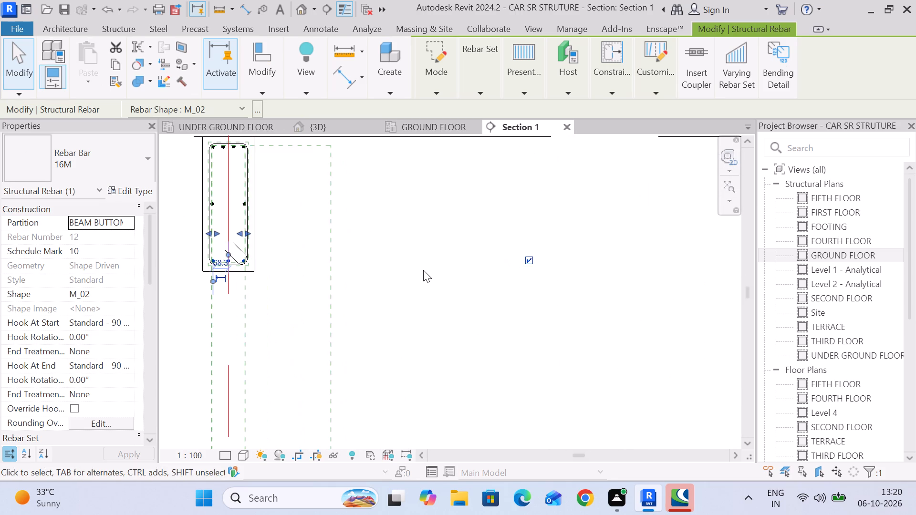
pyautogui.click(422, 268)
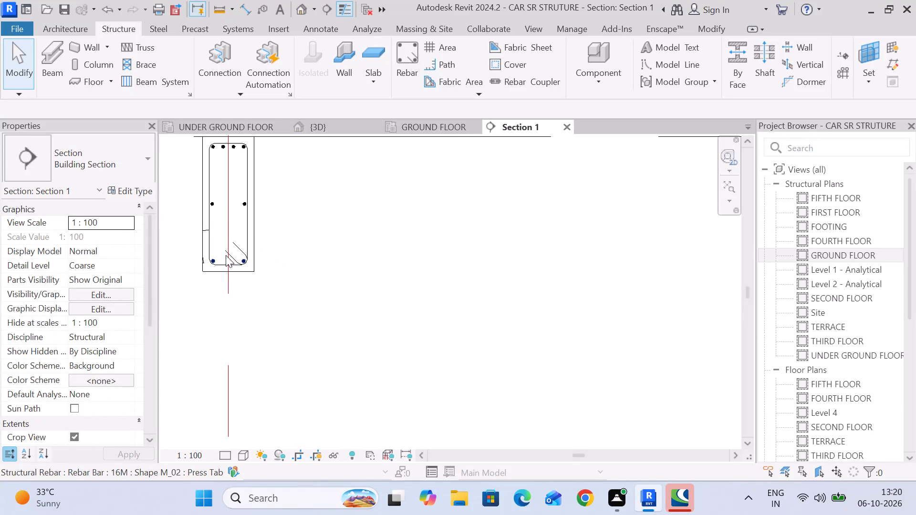
pyautogui.scroll(-3, 261, 258)
pyautogui.moveTo(263, 260); pyautogui.dragTo(330, 300, button='middle')
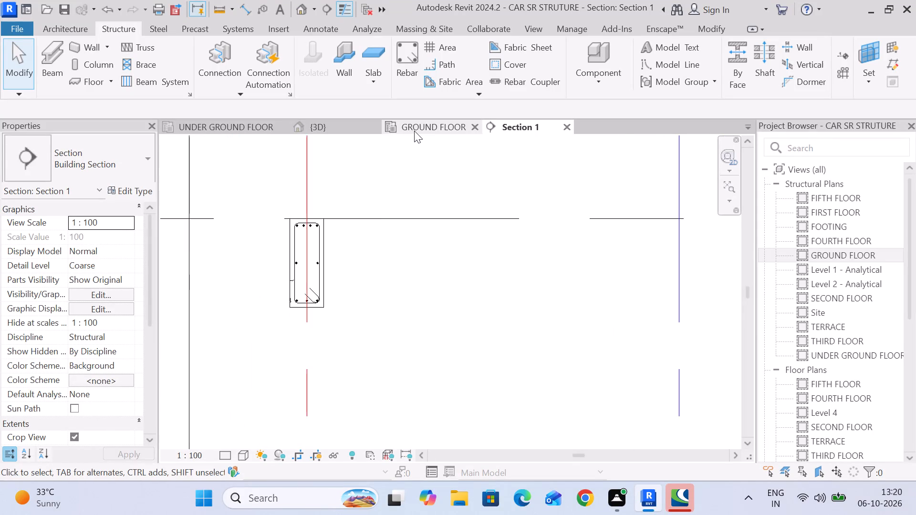
# Examine the beam and column reinforcement around grids a, b and c in the GROUND FLOOR plan and the 3D view.
pyautogui.click(415, 130)
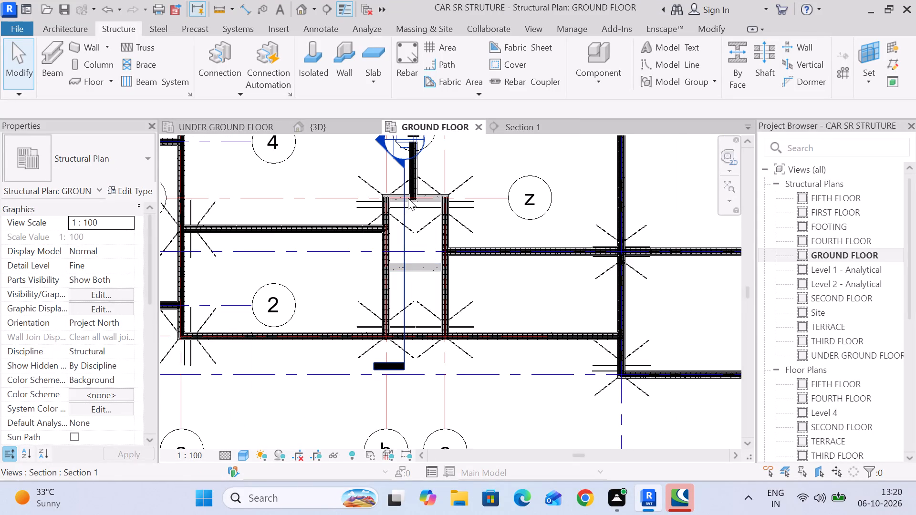
pyautogui.moveTo(408, 198); pyautogui.dragTo(420, 293, button='middle')
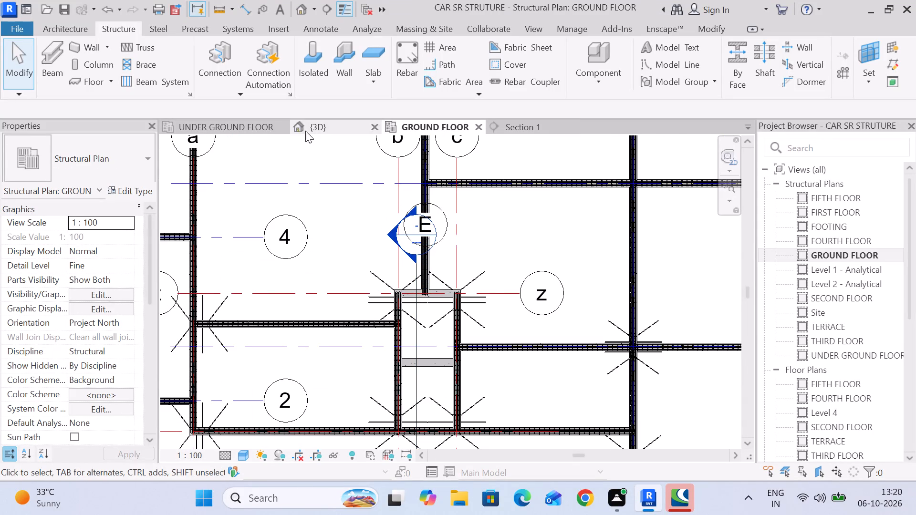
pyautogui.click(319, 124)
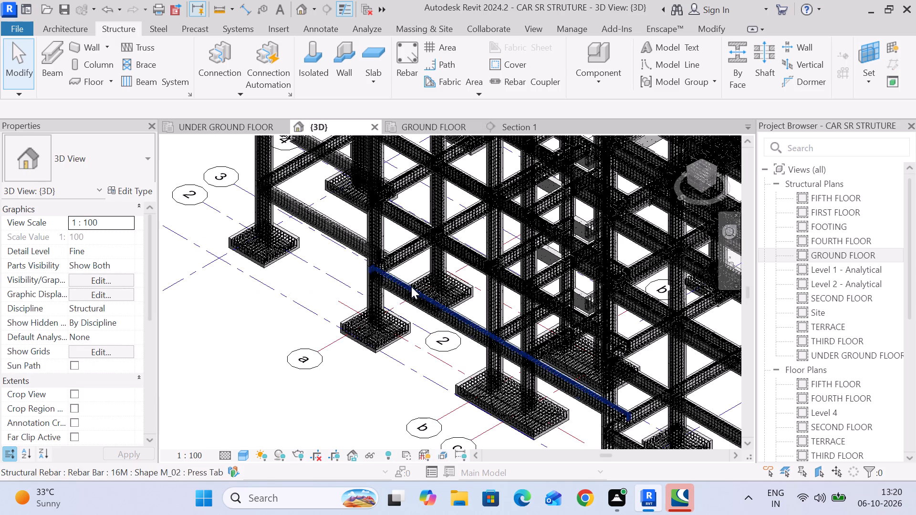
pyautogui.scroll(5, 406, 297)
pyautogui.scroll(12, 355, 266)
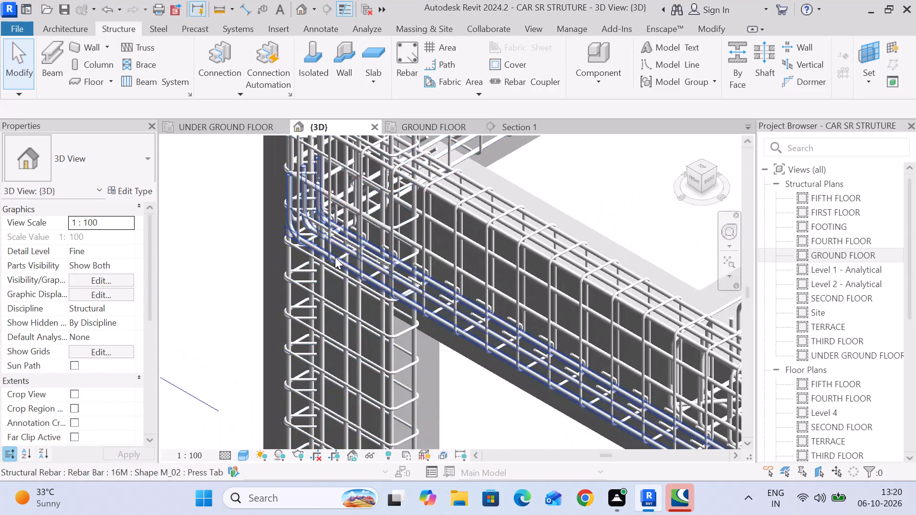
pyautogui.moveTo(406, 263); pyautogui.dragTo(411, 368, button='middle')
pyautogui.scroll(6, 350, 296)
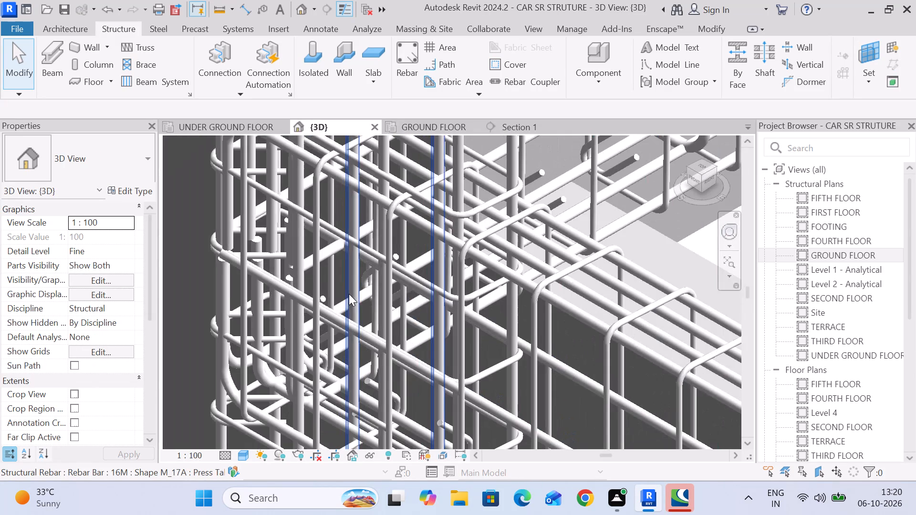
pyautogui.scroll(-8, 348, 293)
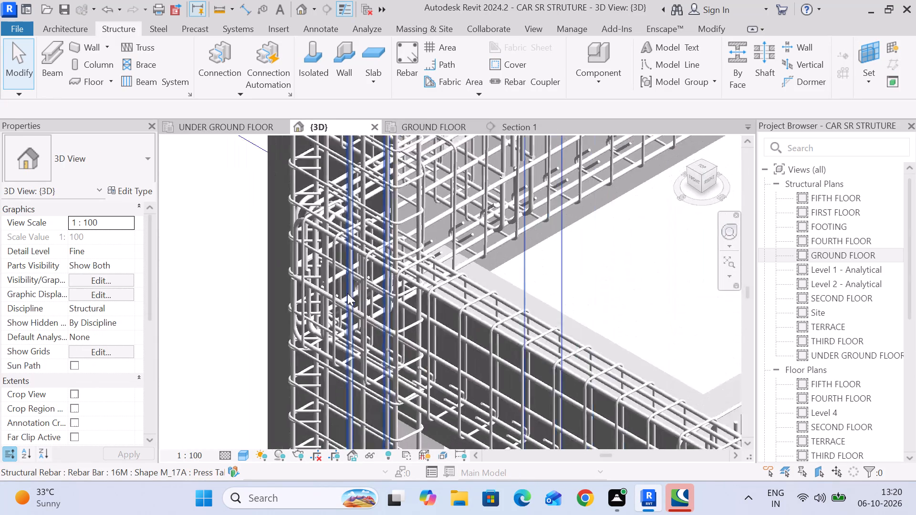
pyautogui.scroll(-7, 347, 293)
pyautogui.moveTo(366, 323); pyautogui.dragTo(323, 278, button='middle')
pyautogui.scroll(-2, 333, 292)
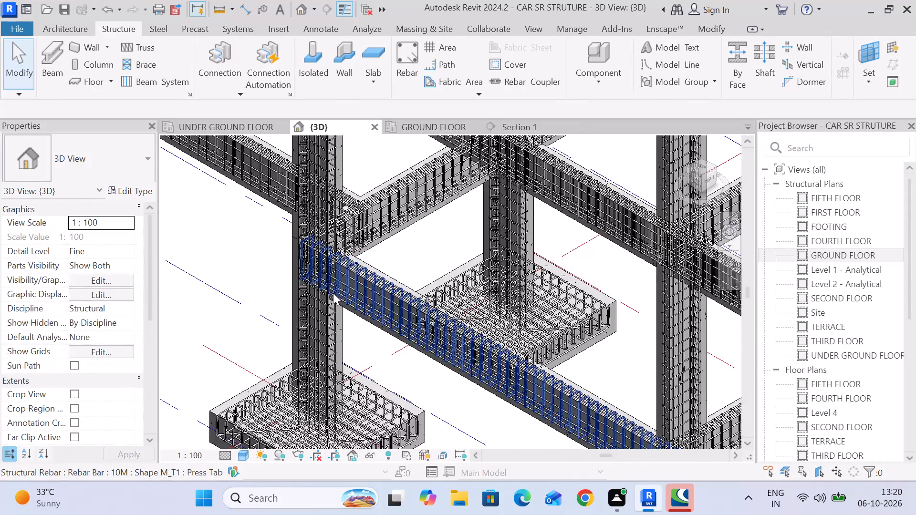
pyautogui.scroll(-2, 333, 293)
pyautogui.moveTo(586, 357); pyautogui.dragTo(458, 306, button='middle')
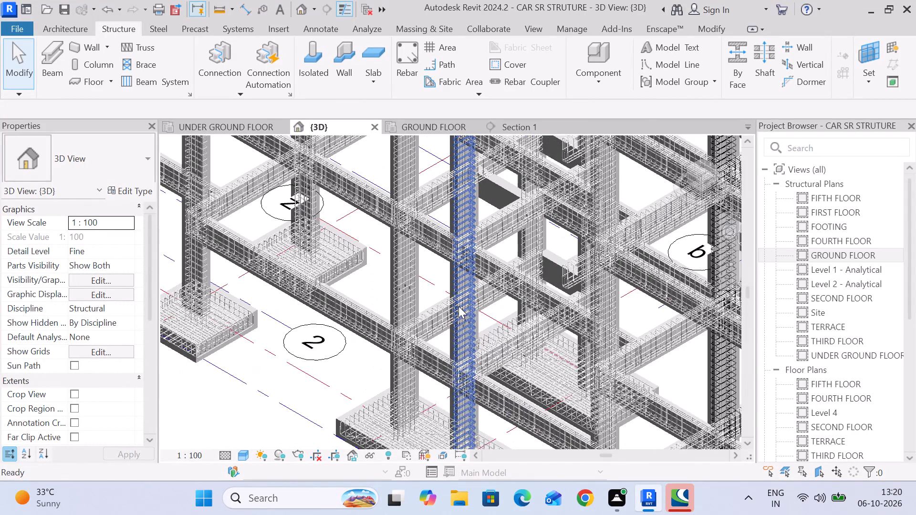
pyautogui.scroll(-5, 450, 302)
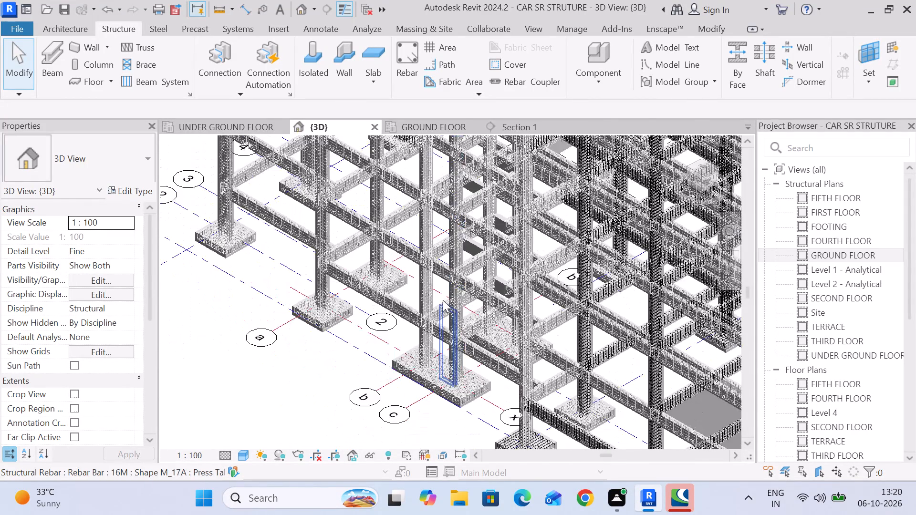
pyautogui.click(423, 221)
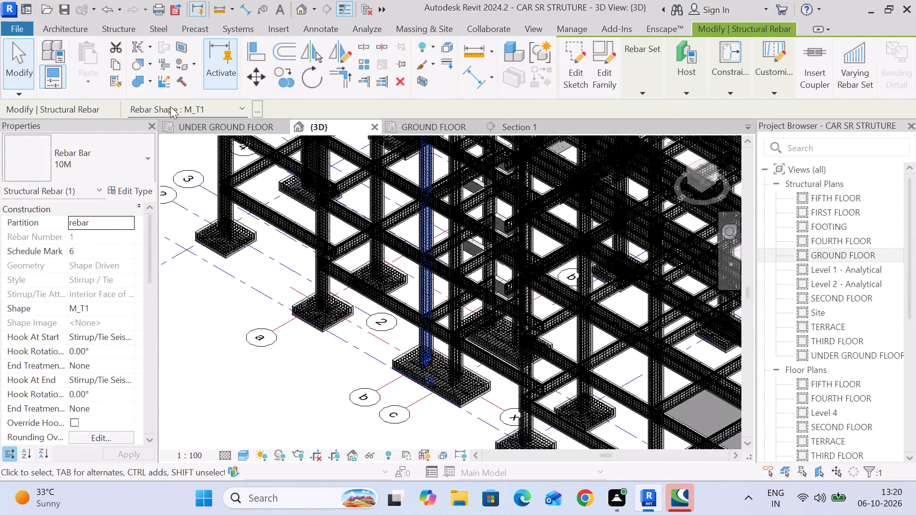
# Check the UNDER GROUND FLOOR plan for the beams around grids b, c and x.
pyautogui.click(197, 121)
pyautogui.scroll(-3, 378, 291)
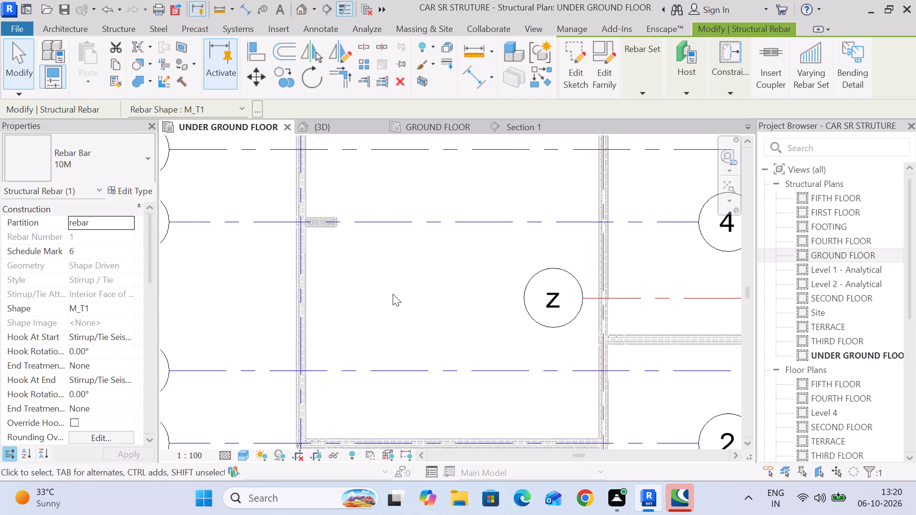
pyautogui.scroll(-2, 393, 294)
pyautogui.moveTo(396, 294); pyautogui.dragTo(275, 254, button='middle')
pyautogui.click(283, 258)
pyautogui.moveTo(452, 333); pyautogui.dragTo(276, 239, button='middle')
pyautogui.scroll(5, 386, 281)
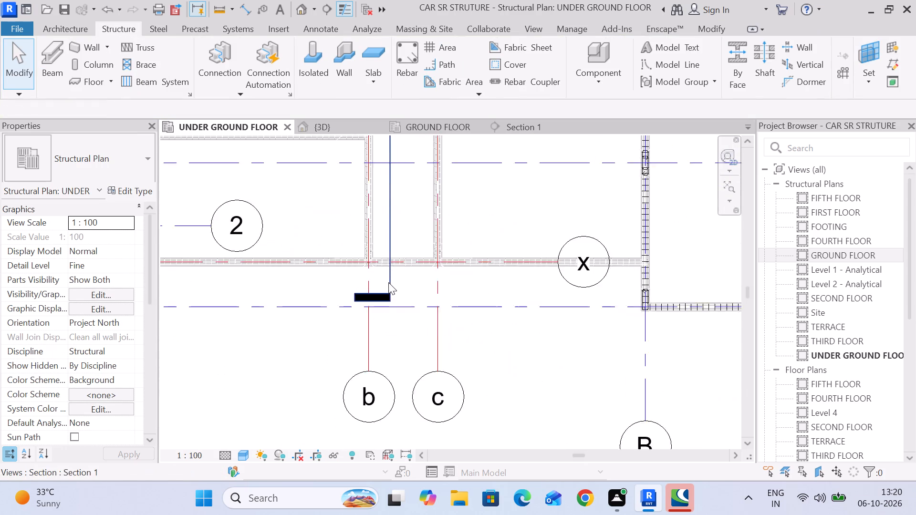
# In Section 1, copy only the structural rebar of the UNDER GROUND FLOOR beam at grid x to the beam at grid z, 4114.8 mm away.
pyautogui.click(527, 134)
pyautogui.click(531, 126)
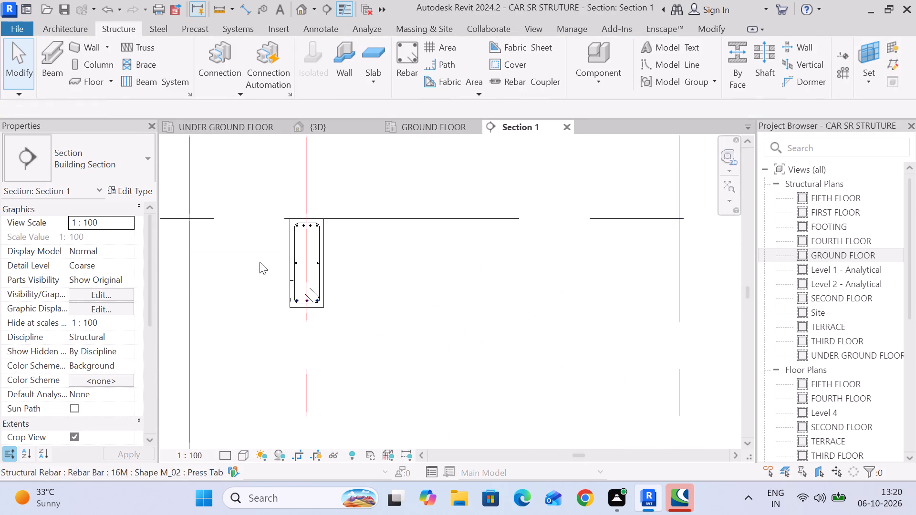
pyautogui.moveTo(249, 176); pyautogui.dragTo(353, 334)
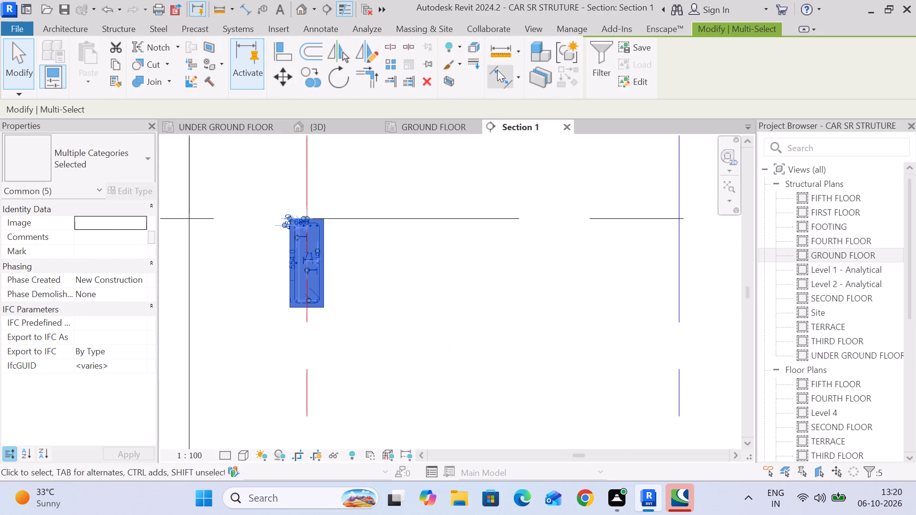
pyautogui.click(609, 73)
pyautogui.click(547, 178)
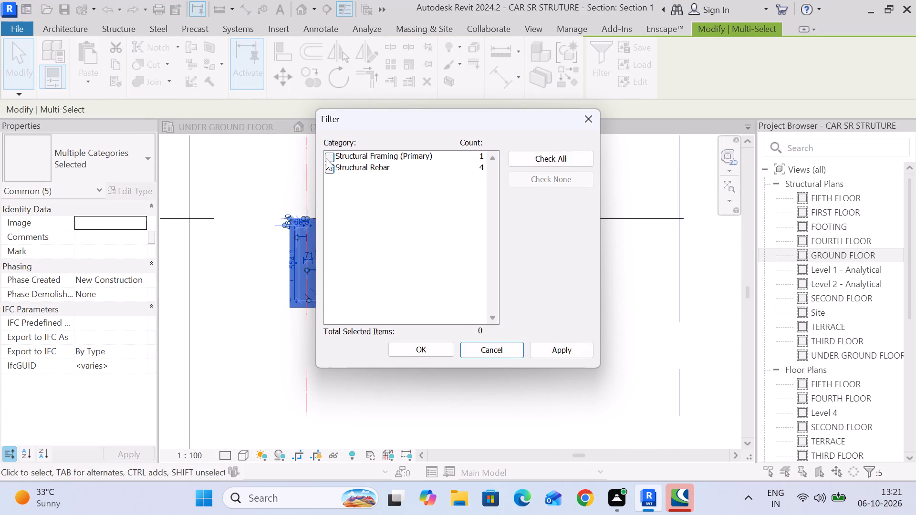
pyautogui.click(331, 166)
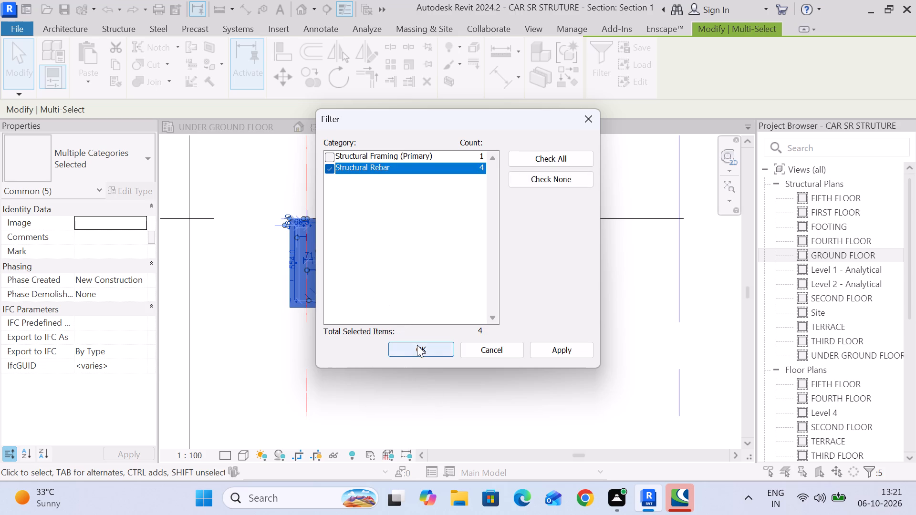
pyautogui.click(417, 345)
pyautogui.moveTo(469, 307); pyautogui.dragTo(447, 285, button='middle')
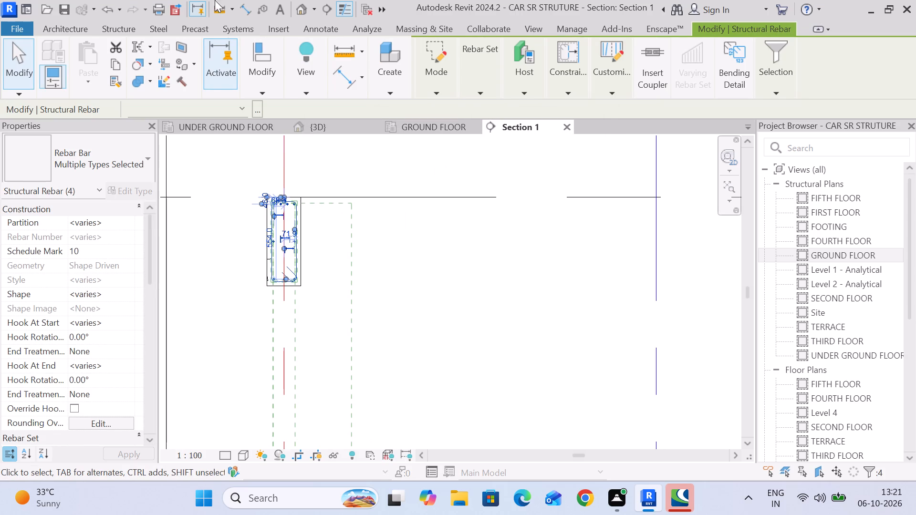
pyautogui.click(268, 89)
pyautogui.click(284, 137)
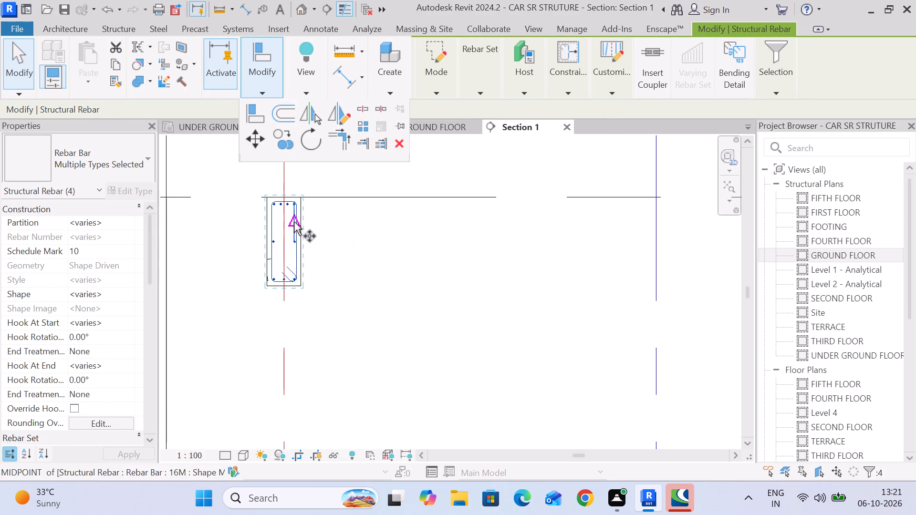
pyautogui.scroll(5, 279, 323)
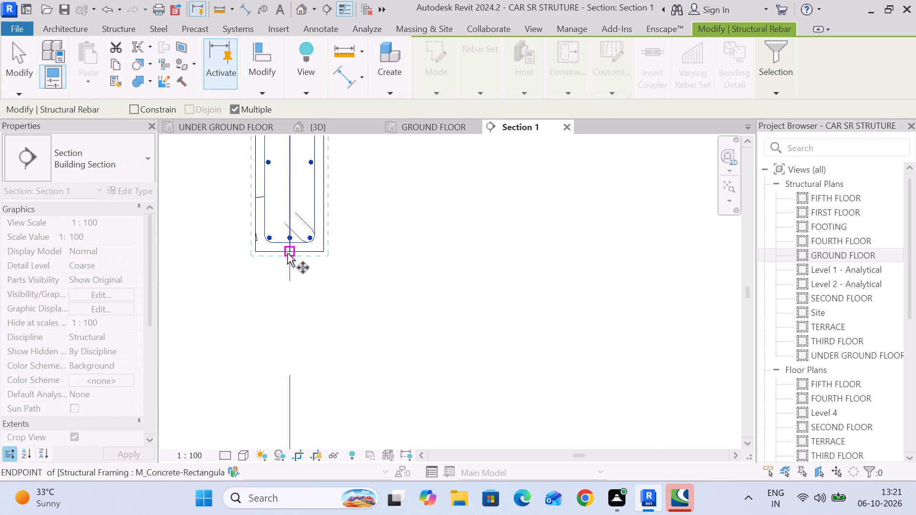
pyautogui.click(287, 253)
pyautogui.scroll(-4, 460, 261)
pyautogui.moveTo(456, 261); pyautogui.dragTo(234, 261, button='middle')
pyautogui.scroll(-12, 380, 261)
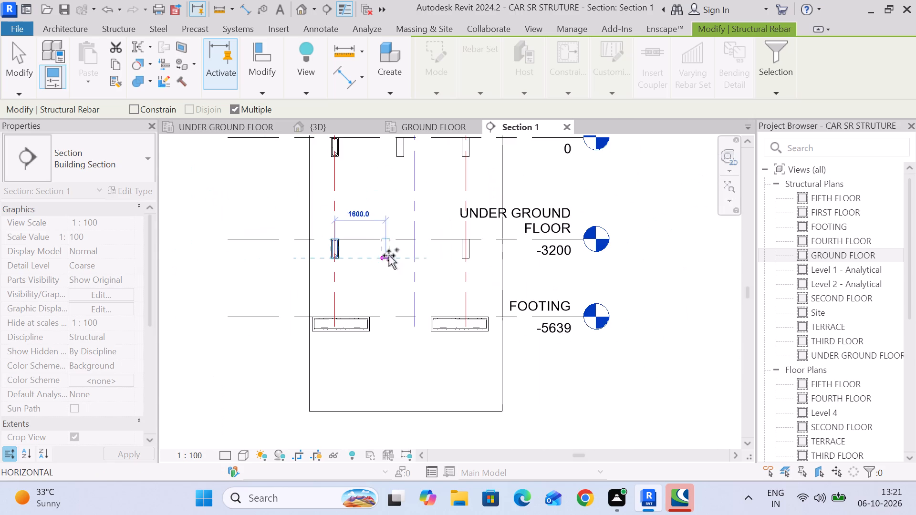
pyautogui.scroll(10, 451, 259)
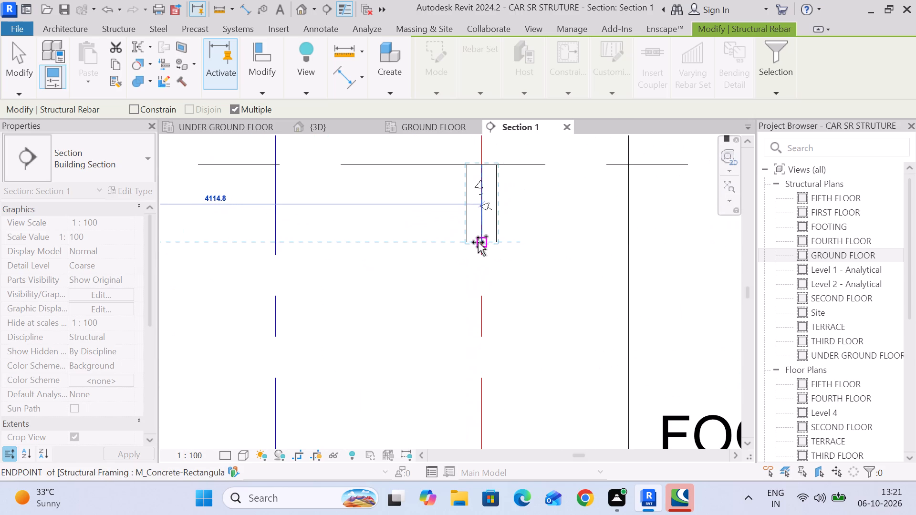
pyautogui.click(480, 242)
pyautogui.scroll(-5, 384, 253)
pyautogui.moveTo(382, 262); pyautogui.dragTo(296, 235, button='middle')
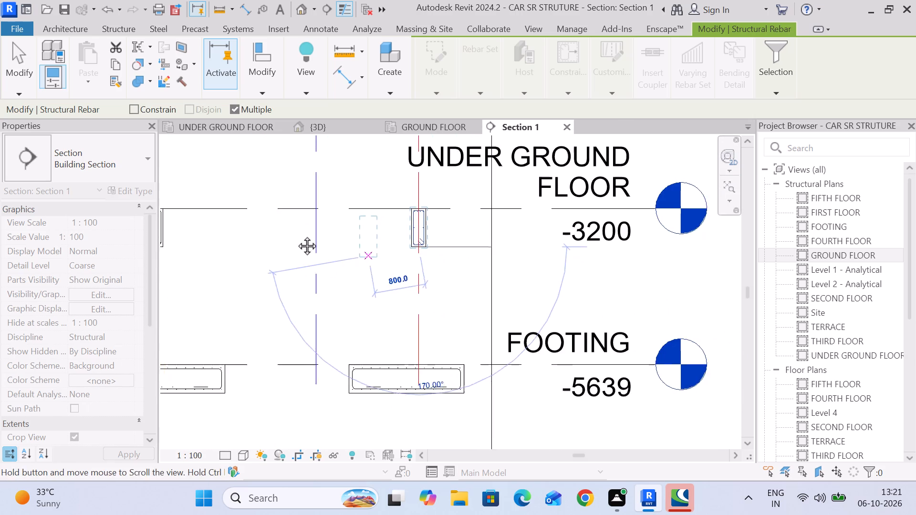
pyautogui.moveTo(296, 235); pyautogui.dragTo(272, 229, button='middle')
pyautogui.scroll(-4, 272, 229)
pyautogui.click(0, 63)
pyautogui.click(9, 63)
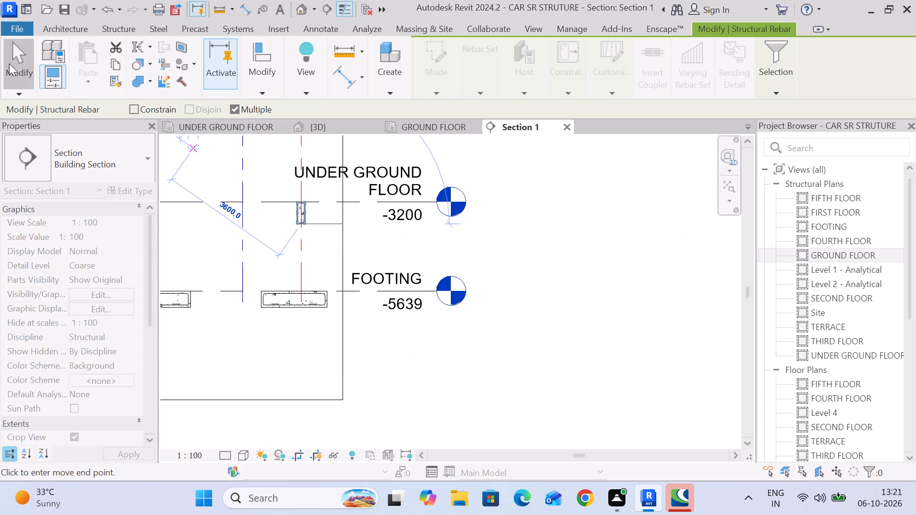
# Examine the beam reinforcement on the lower floors in Section 1 and from several sides of the structure in the 3D view.
pyautogui.scroll(-4, 208, 261)
pyautogui.moveTo(226, 257); pyautogui.dragTo(308, 257, button='middle')
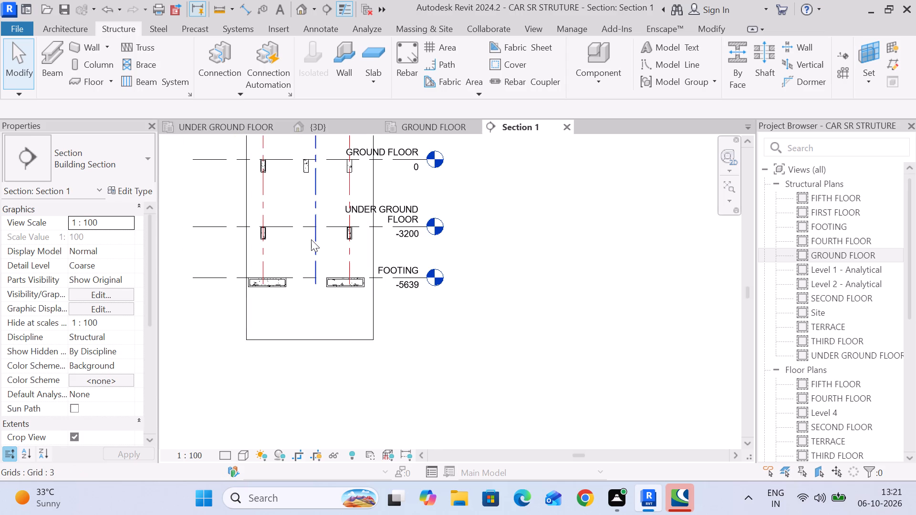
pyautogui.moveTo(311, 239); pyautogui.dragTo(318, 283, button='middle')
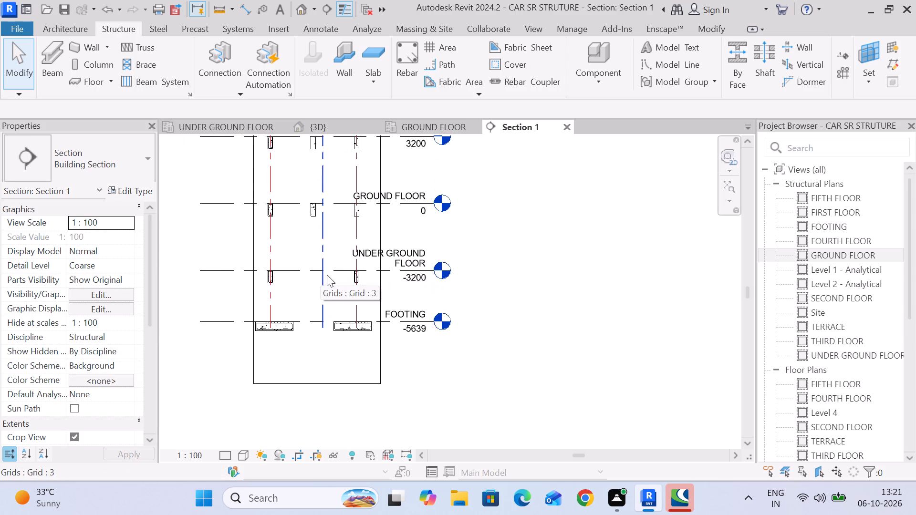
pyautogui.scroll(4, 358, 283)
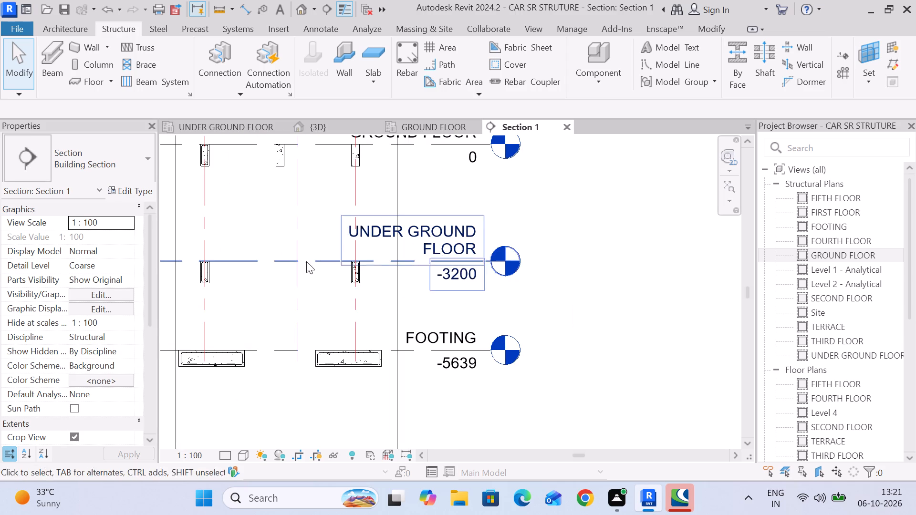
pyautogui.moveTo(289, 262); pyautogui.dragTo(292, 282, button='middle')
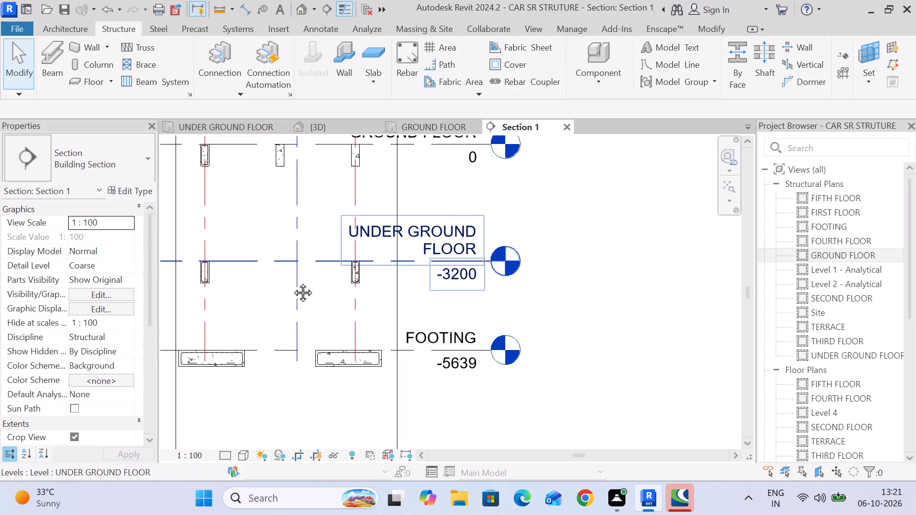
pyautogui.moveTo(292, 282); pyautogui.dragTo(305, 333, button='middle')
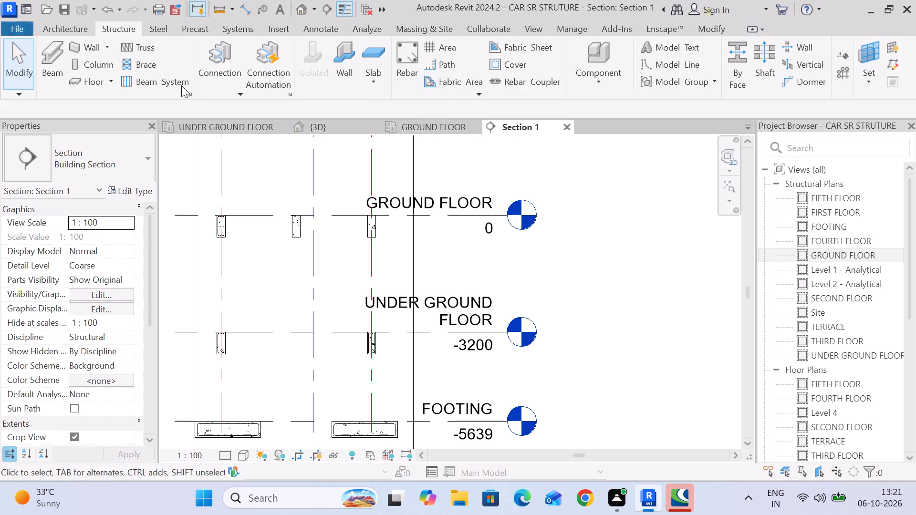
pyautogui.click(312, 126)
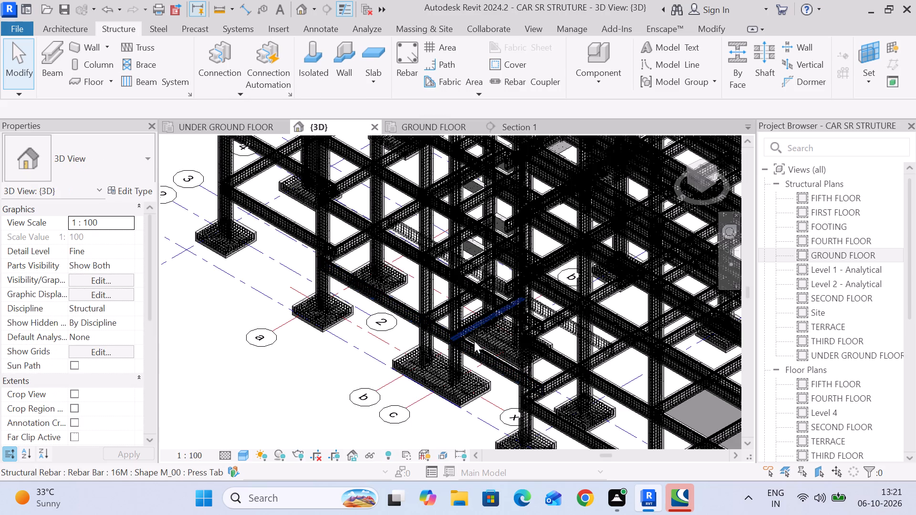
pyautogui.scroll(4, 505, 332)
pyautogui.scroll(1, 328, 330)
pyautogui.moveTo(325, 328); pyautogui.dragTo(207, 225, button='middle')
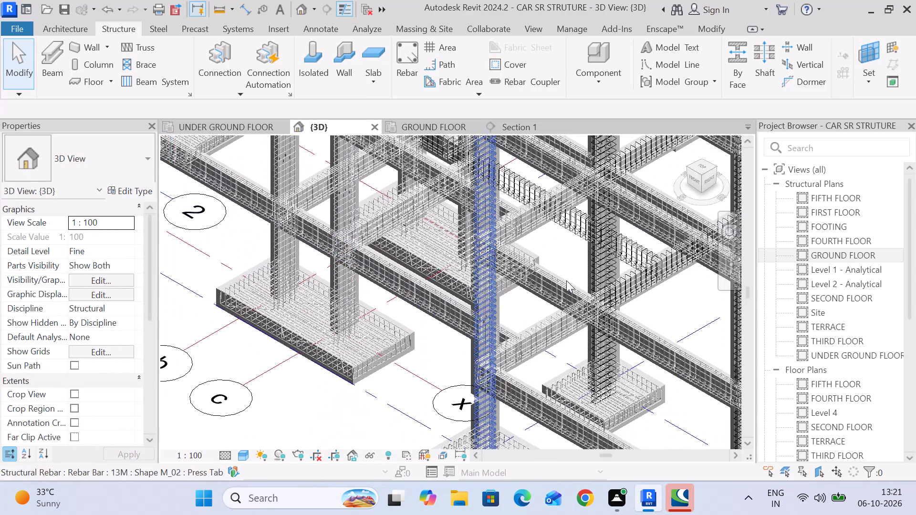
pyautogui.moveTo(519, 291); pyautogui.dragTo(383, 221, button='middle')
pyautogui.scroll(-5, 384, 234)
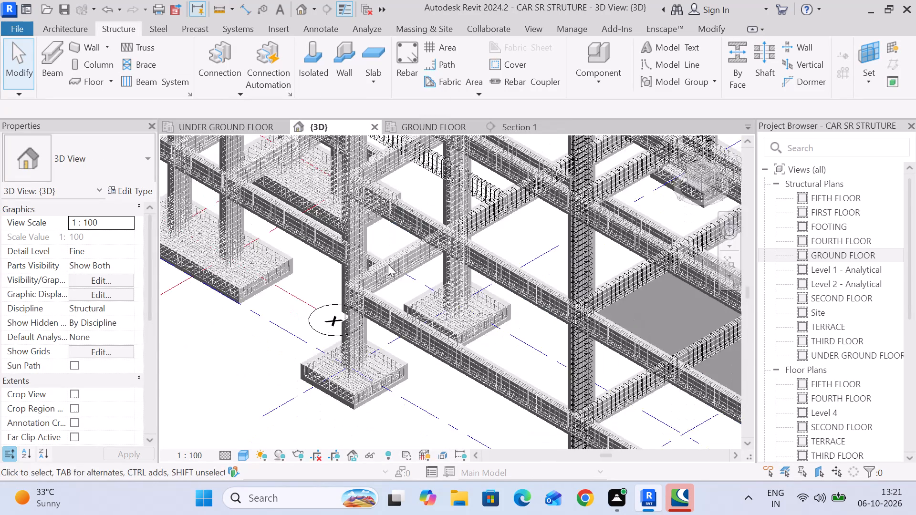
pyautogui.keyDown('shift'); pyautogui.moveTo(401, 394); pyautogui.dragTo(405, 300, button='middle'); pyautogui.keyUp('shift')
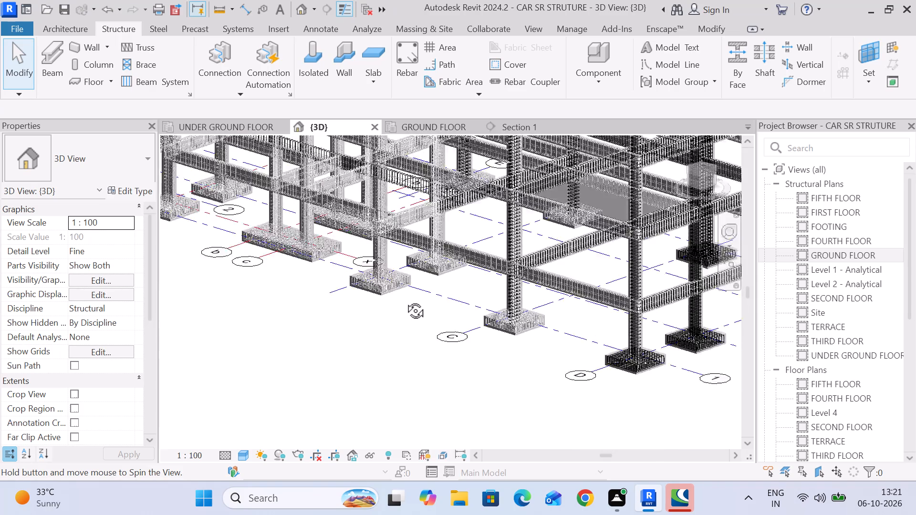
pyautogui.keyDown('shift'); pyautogui.moveTo(405, 300); pyautogui.dragTo(373, 199, button='middle'); pyautogui.keyUp('shift')
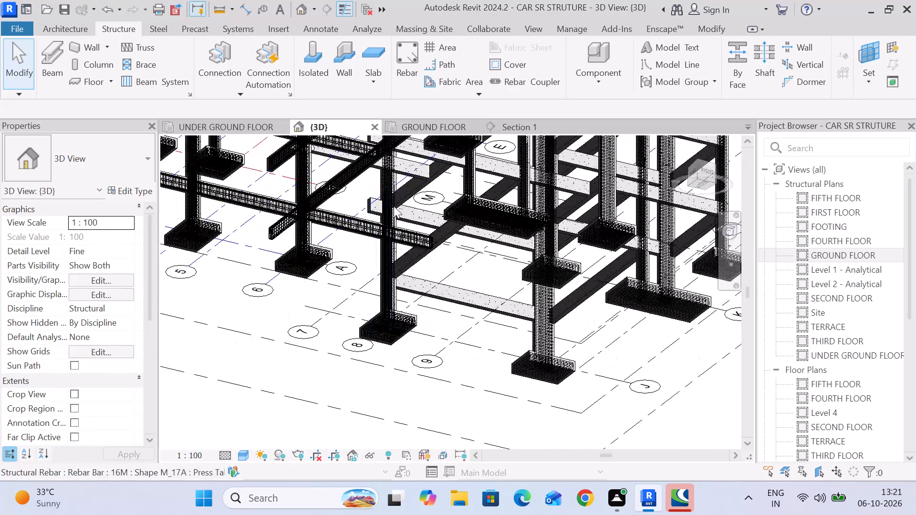
pyautogui.moveTo(405, 199); pyautogui.dragTo(294, 377, button='middle')
pyautogui.scroll(-4, 302, 372)
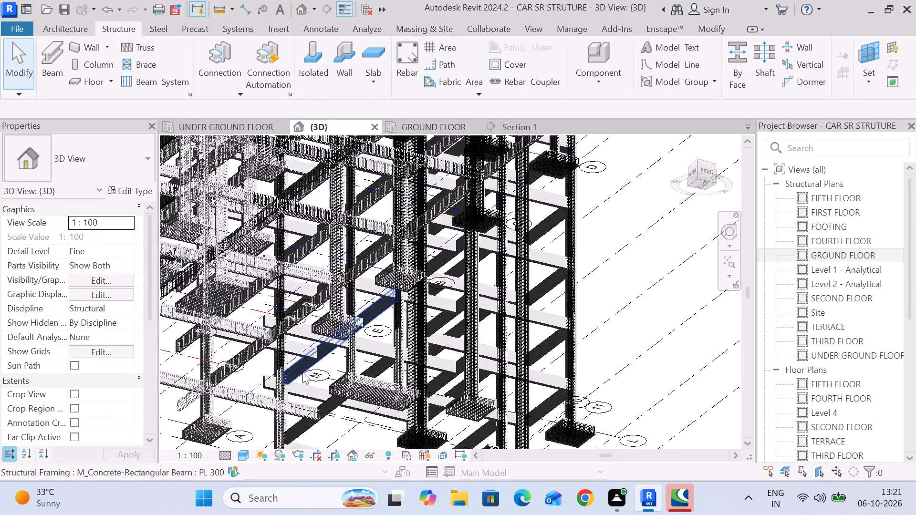
pyautogui.moveTo(645, 382); pyautogui.dragTo(538, 279, button='middle')
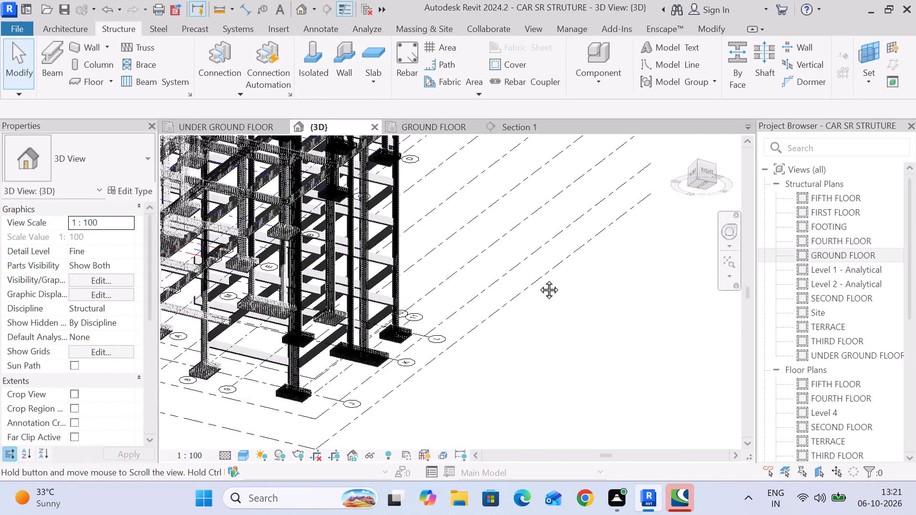
pyautogui.moveTo(538, 279); pyautogui.dragTo(409, 326, button='middle')
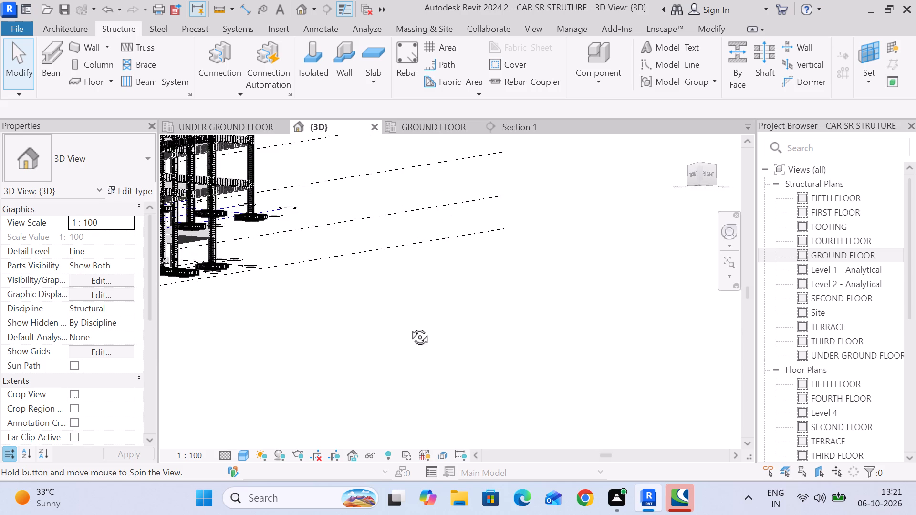
pyautogui.moveTo(409, 326); pyautogui.dragTo(382, 335, button='middle')
pyautogui.moveTo(279, 345); pyautogui.dragTo(542, 341, button='middle')
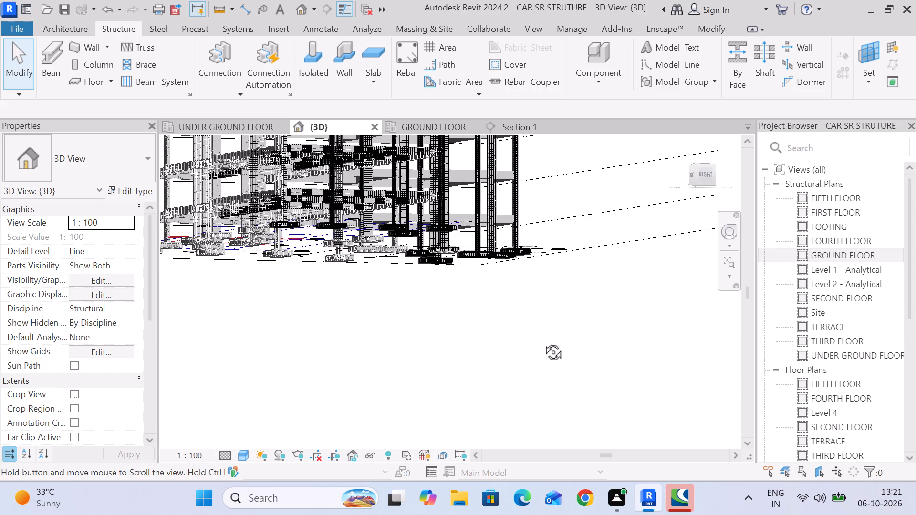
pyautogui.moveTo(542, 341); pyautogui.dragTo(494, 360, button='middle')
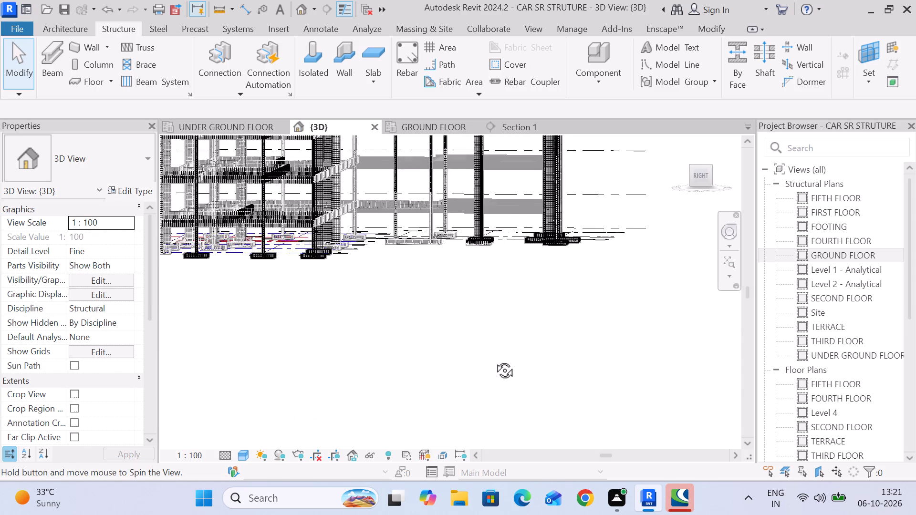
pyautogui.moveTo(494, 360); pyautogui.dragTo(448, 381, button='middle')
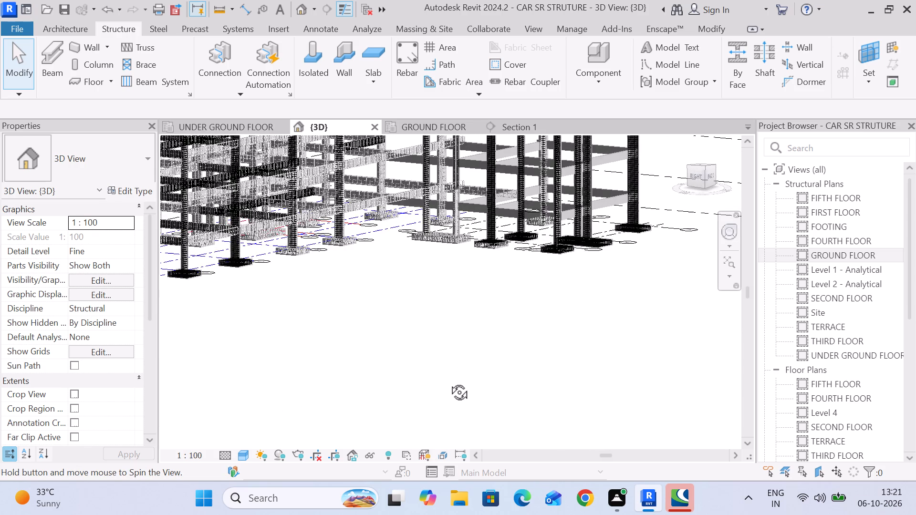
pyautogui.moveTo(448, 381); pyautogui.dragTo(487, 388, button='middle')
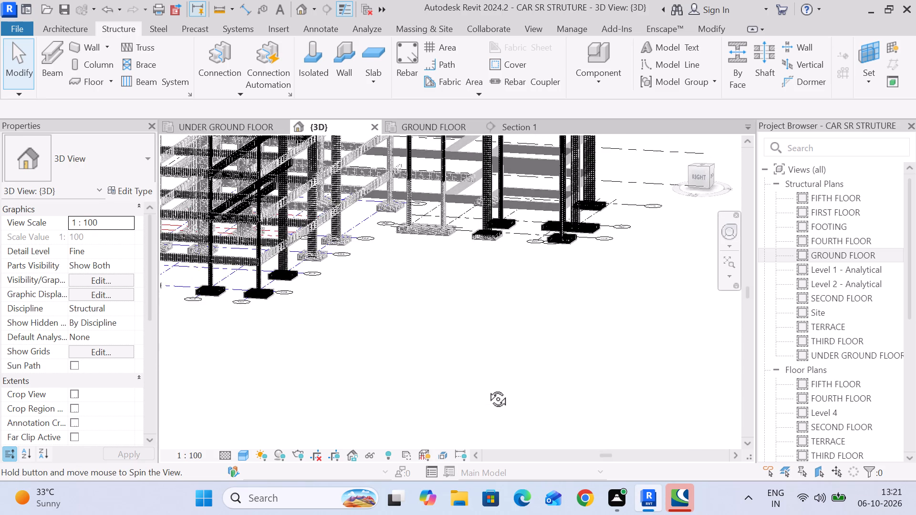
pyautogui.moveTo(487, 388); pyautogui.dragTo(575, 374, button='middle')
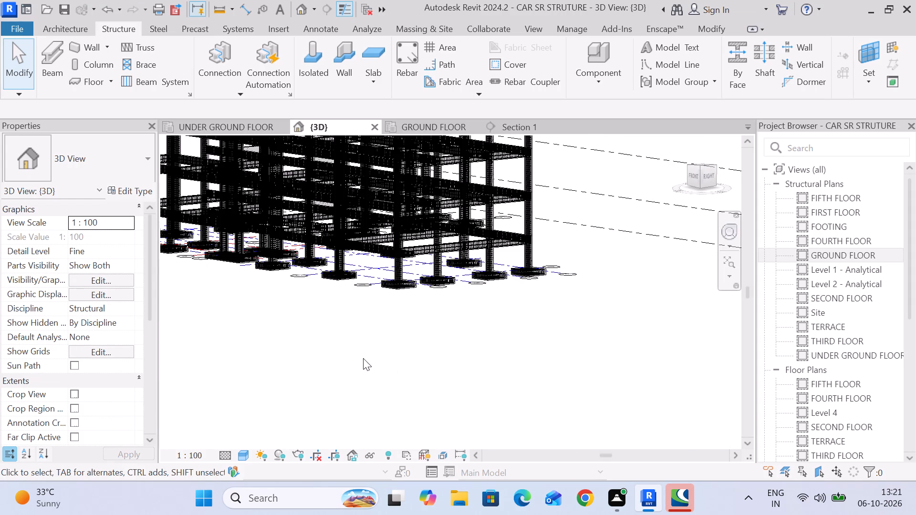
pyautogui.moveTo(297, 344); pyautogui.dragTo(419, 415, button='middle')
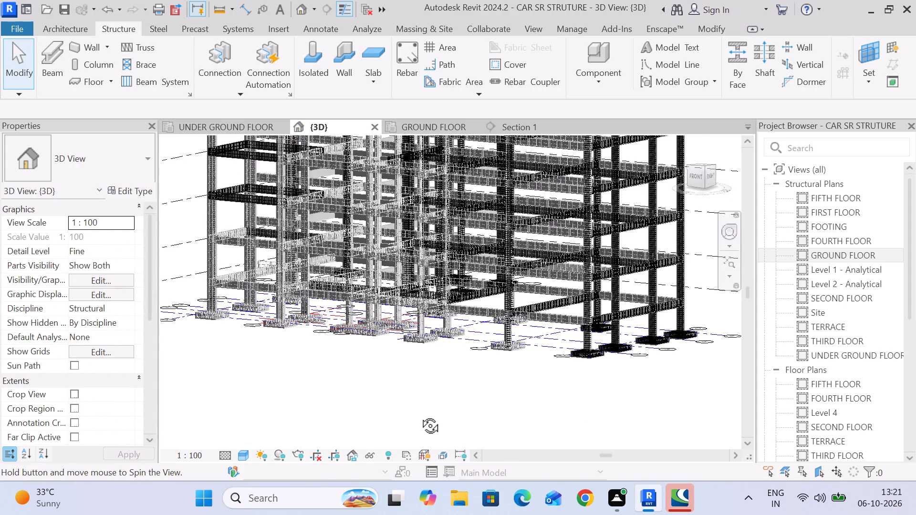
pyautogui.moveTo(419, 415); pyautogui.dragTo(457, 429, button='middle')
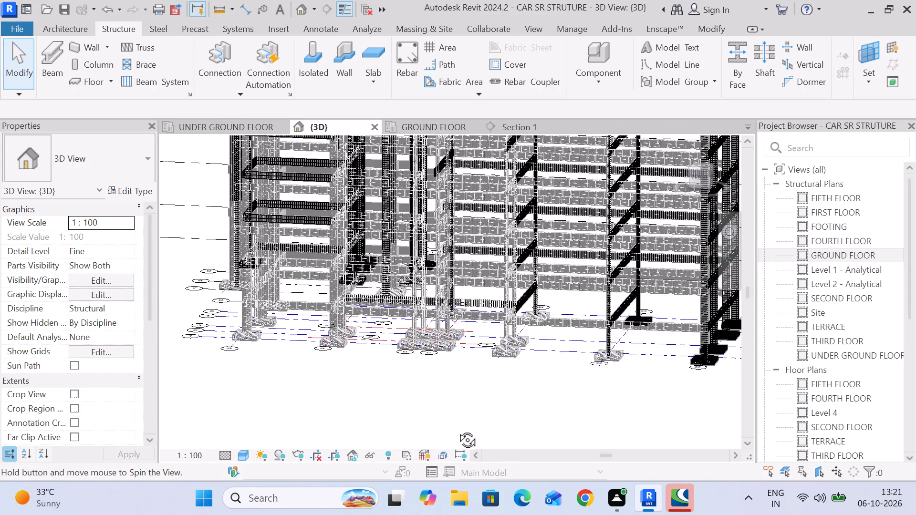
pyautogui.moveTo(457, 429); pyautogui.dragTo(429, 356, button='middle')
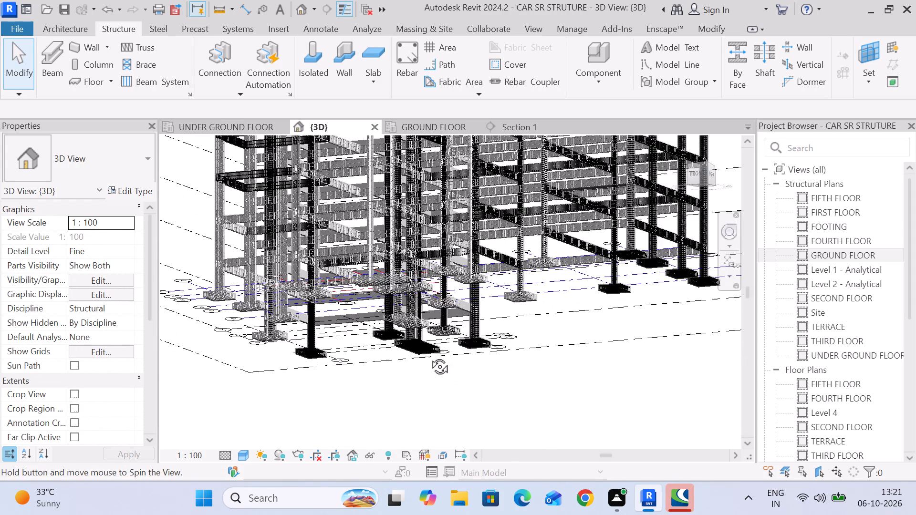
pyautogui.moveTo(429, 356); pyautogui.dragTo(410, 361, button='middle')
pyautogui.scroll(12, 383, 273)
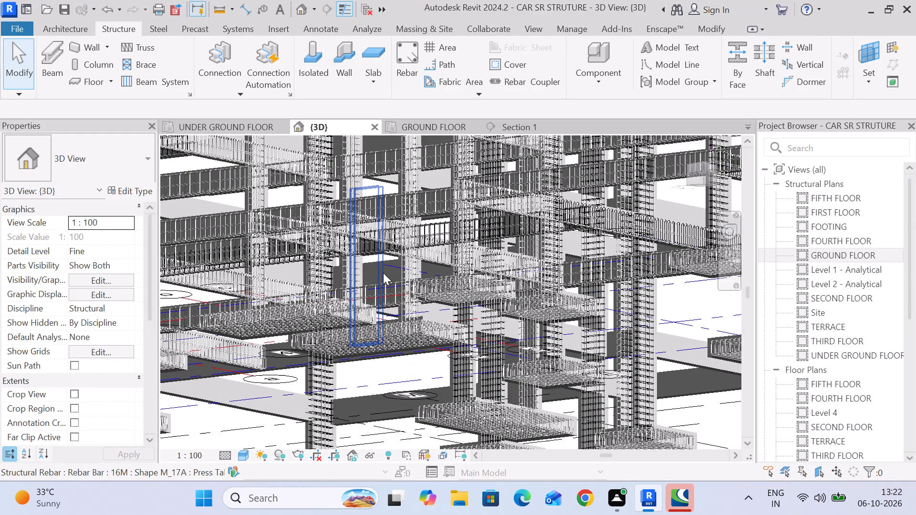
pyautogui.moveTo(390, 282); pyautogui.dragTo(455, 286, button='middle')
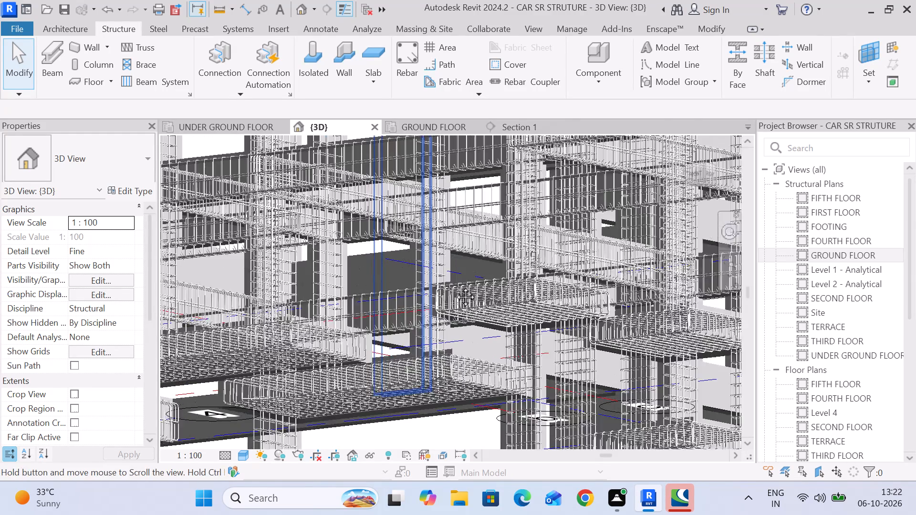
pyautogui.moveTo(455, 286); pyautogui.dragTo(464, 291, button='middle')
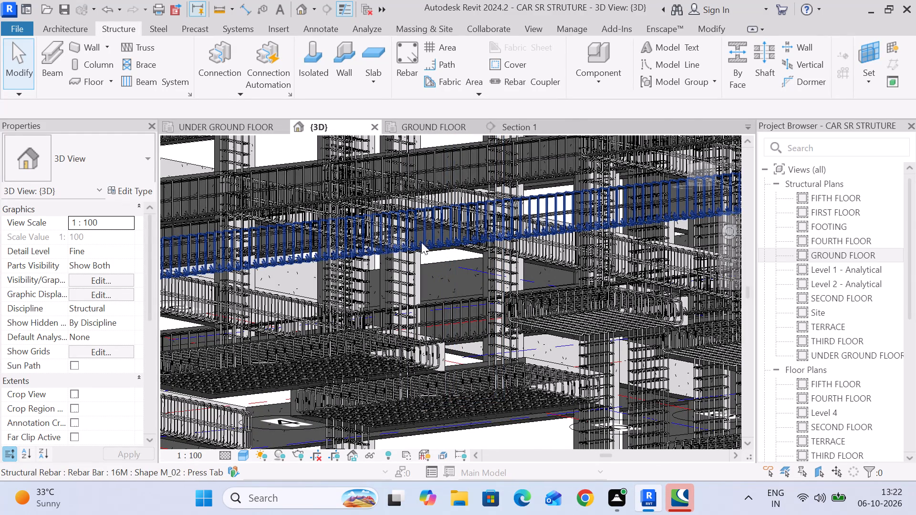
# Examine the lower-floor beam and column reinforcement around grids 2, b, c and x in the 3D view, starting from the home orientation.
pyautogui.scroll(-2, 449, 283)
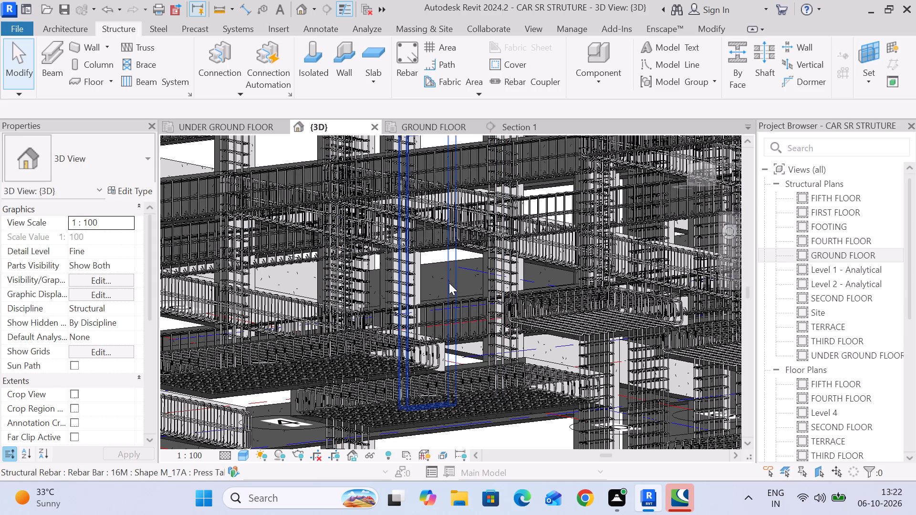
pyautogui.scroll(-12, 449, 283)
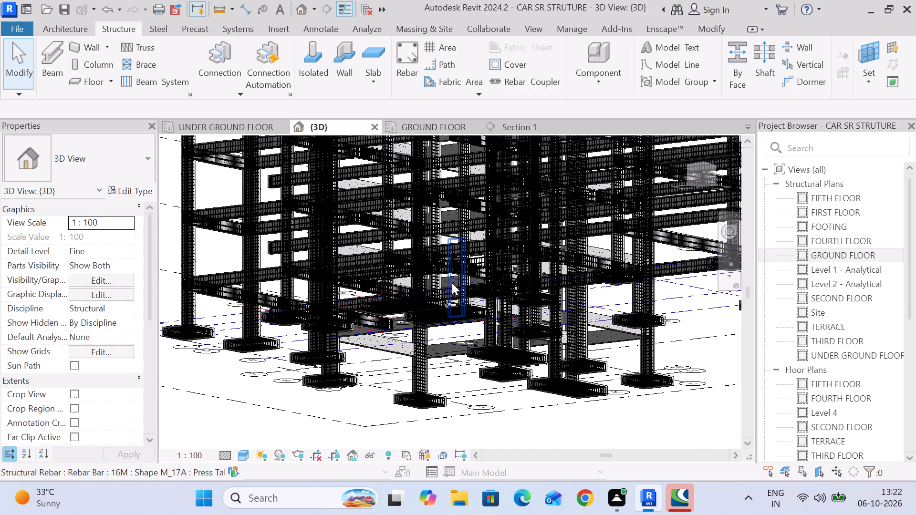
pyautogui.click(686, 145)
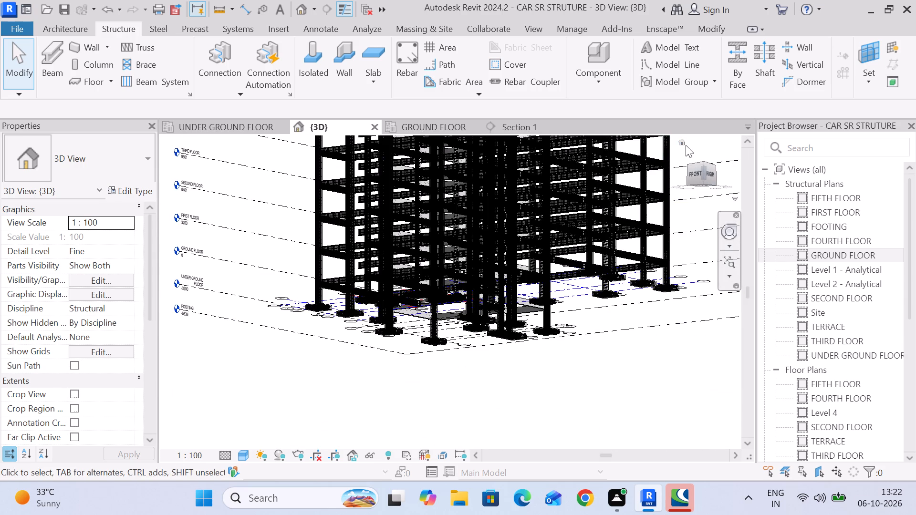
pyautogui.click(684, 144)
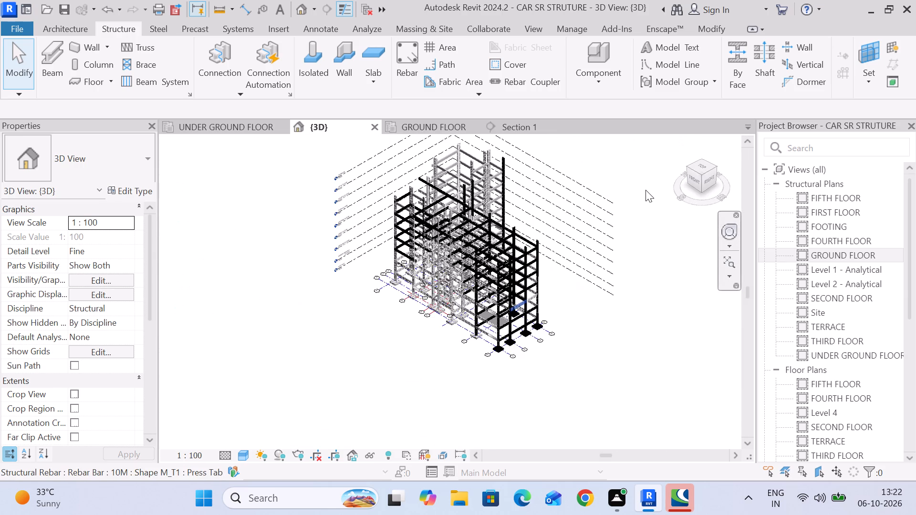
pyautogui.scroll(5, 479, 350)
pyautogui.scroll(4, 444, 393)
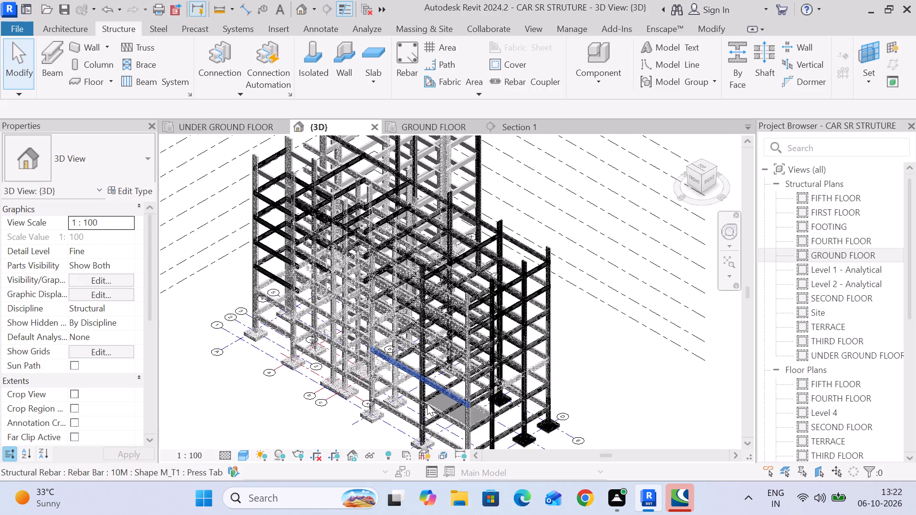
pyautogui.scroll(5, 413, 406)
pyautogui.moveTo(326, 385); pyautogui.dragTo(585, 420, button='middle')
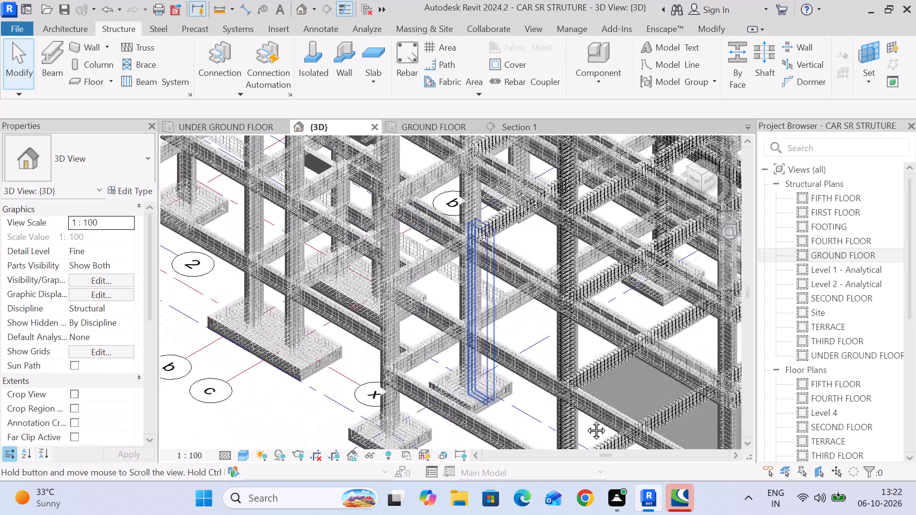
pyautogui.moveTo(585, 420); pyautogui.dragTo(609, 435, button='middle')
pyautogui.moveTo(330, 355); pyautogui.dragTo(340, 406, button='middle')
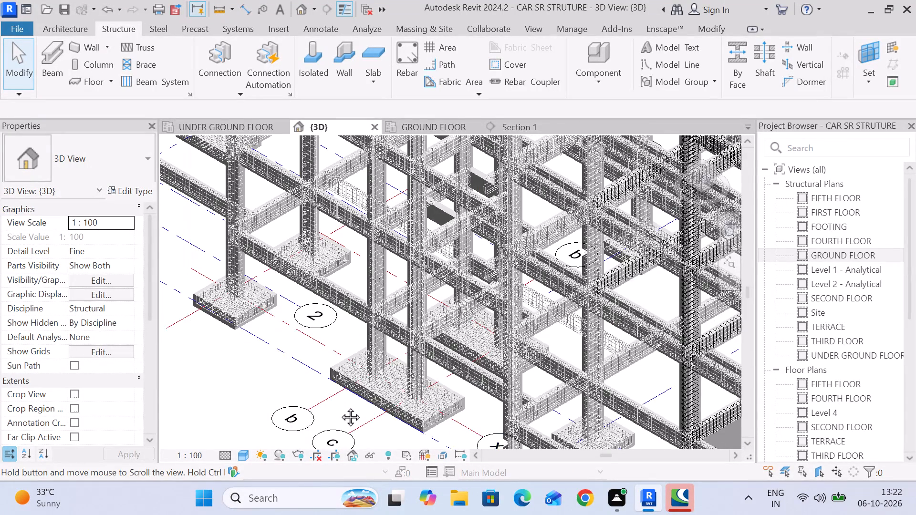
pyautogui.moveTo(340, 406); pyautogui.dragTo(341, 411, button='middle')
pyautogui.scroll(7, 364, 242)
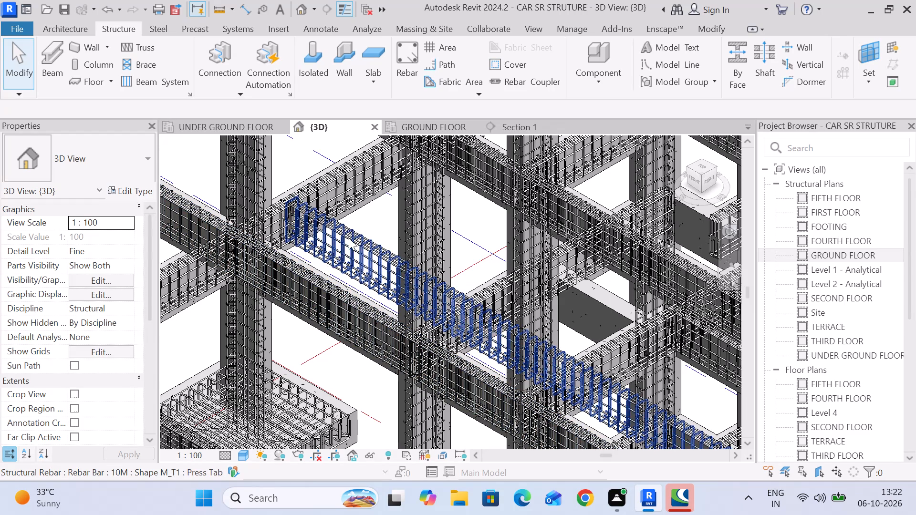
pyautogui.moveTo(353, 238); pyautogui.dragTo(369, 201, button='middle')
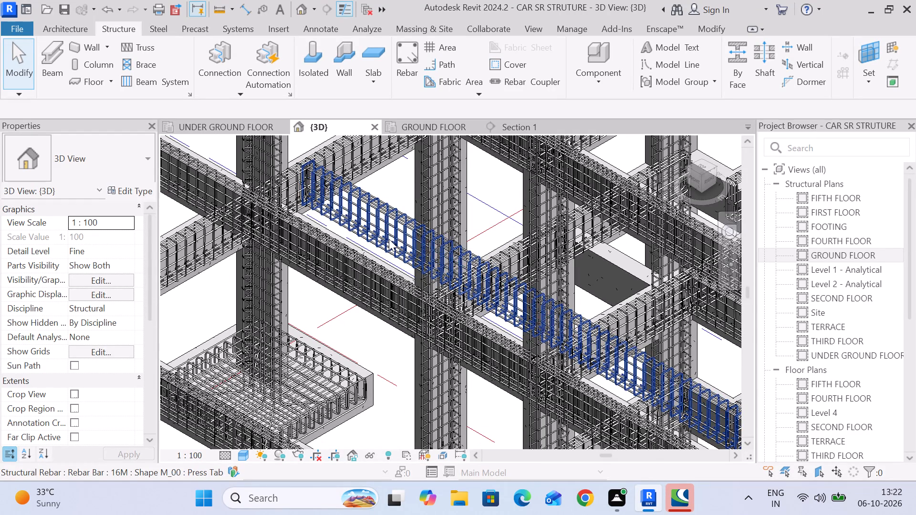
pyautogui.scroll(6, 384, 232)
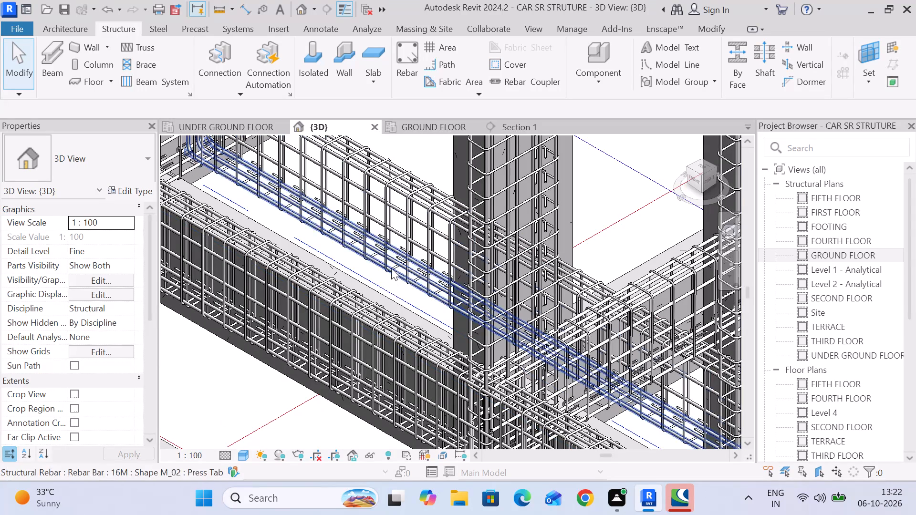
pyautogui.scroll(-5, 443, 240)
# Pick the upper 16M beam bars in the 3D view and inspect the matching reinforced UNDER GROUND FLOOR beam in Section 1.
pyautogui.click(422, 213)
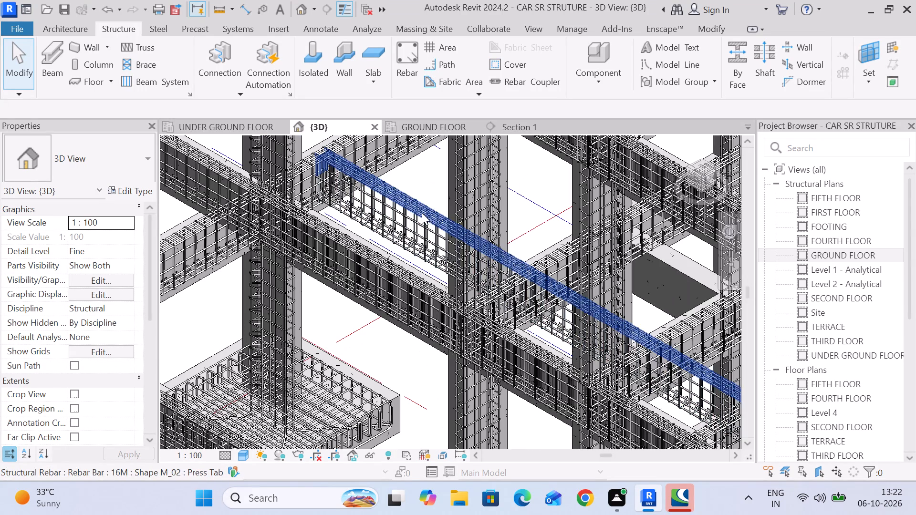
pyautogui.click(495, 122)
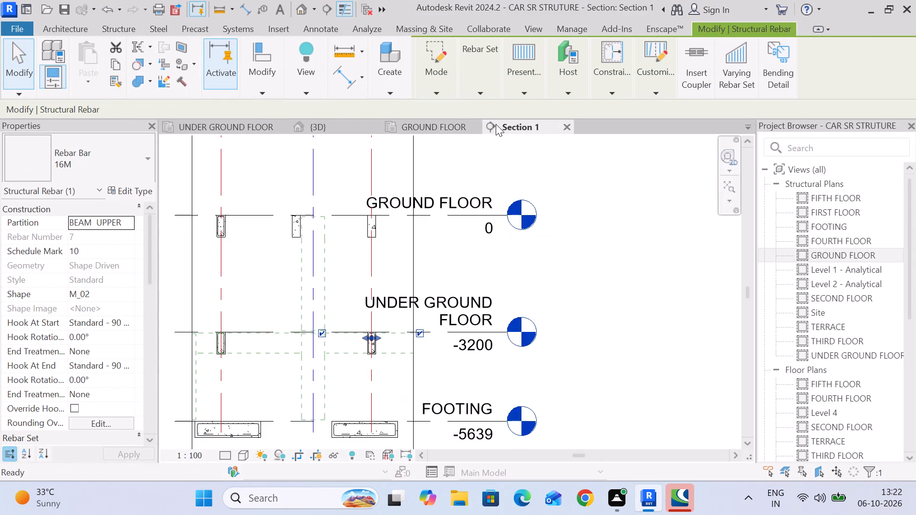
pyautogui.scroll(12, 361, 351)
pyautogui.scroll(5, 422, 350)
pyautogui.moveTo(434, 350); pyautogui.dragTo(449, 255, button='middle')
pyautogui.click(452, 243)
pyautogui.click(382, 245)
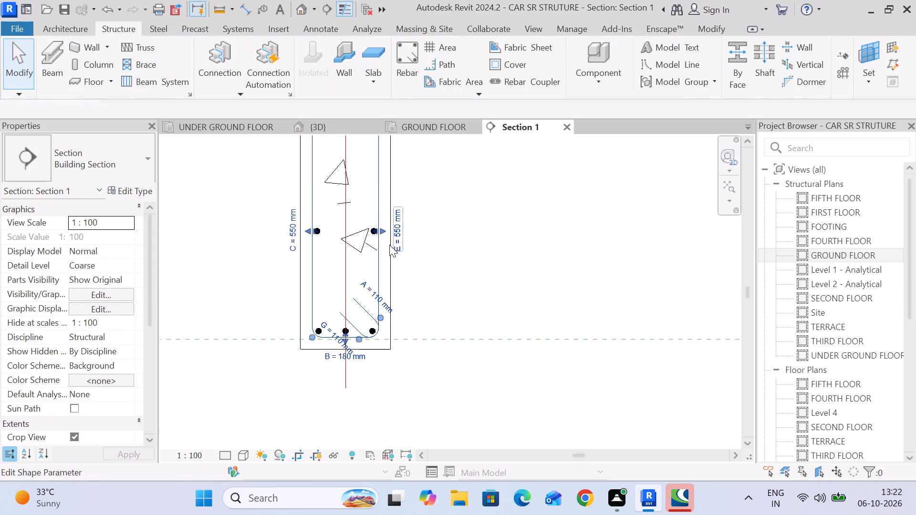
pyautogui.click(498, 236)
# Select the UNDER GROUND FLOOR beam PL 300 X600 MM in Section 1 and locate it in the 3D view.
pyautogui.click(392, 247)
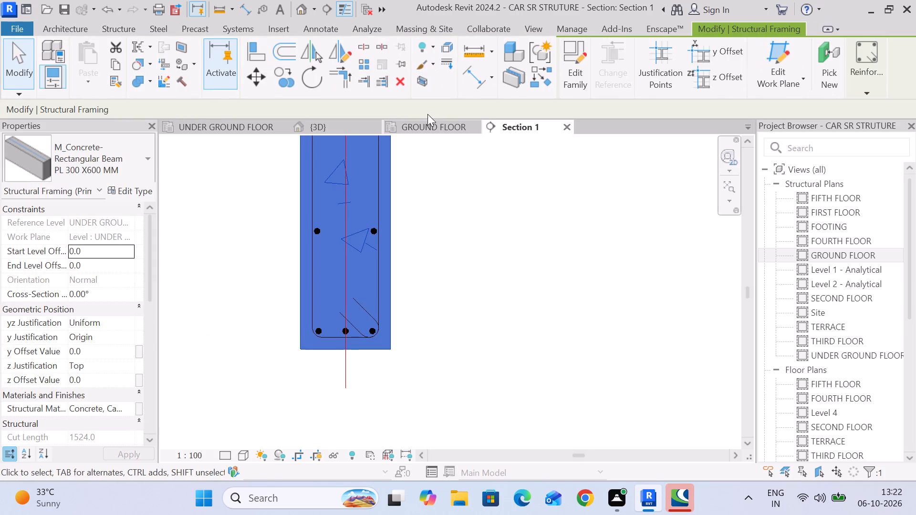
pyautogui.click(342, 124)
pyautogui.scroll(-3, 475, 209)
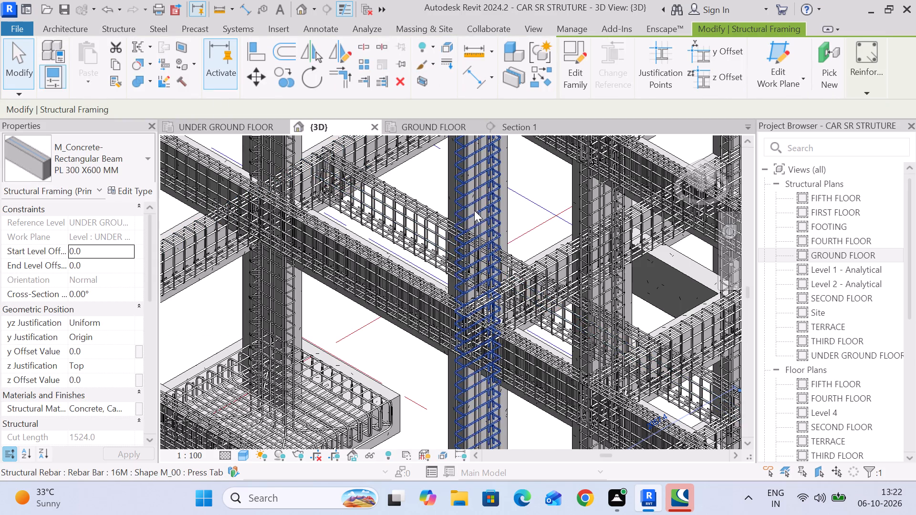
pyautogui.scroll(-3, 474, 210)
pyautogui.scroll(6, 608, 316)
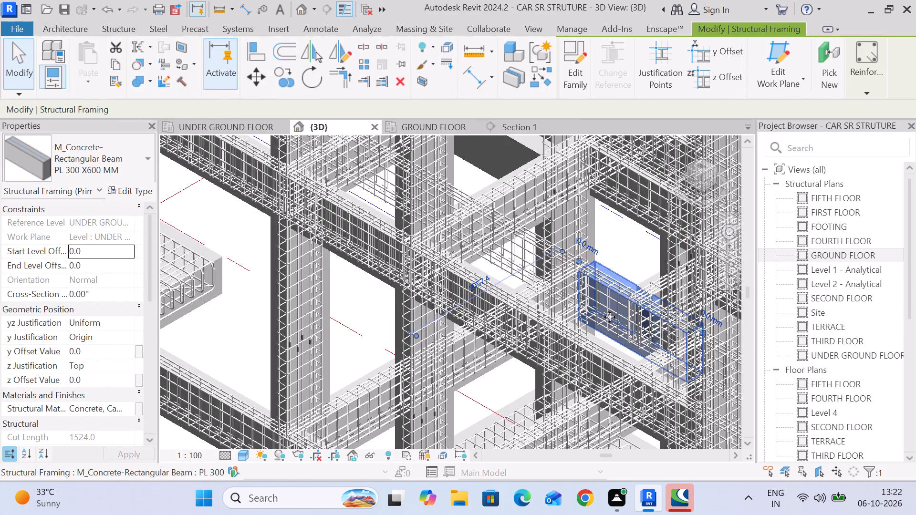
pyautogui.moveTo(610, 319); pyautogui.dragTo(555, 278, button='middle')
pyautogui.scroll(4, 555, 278)
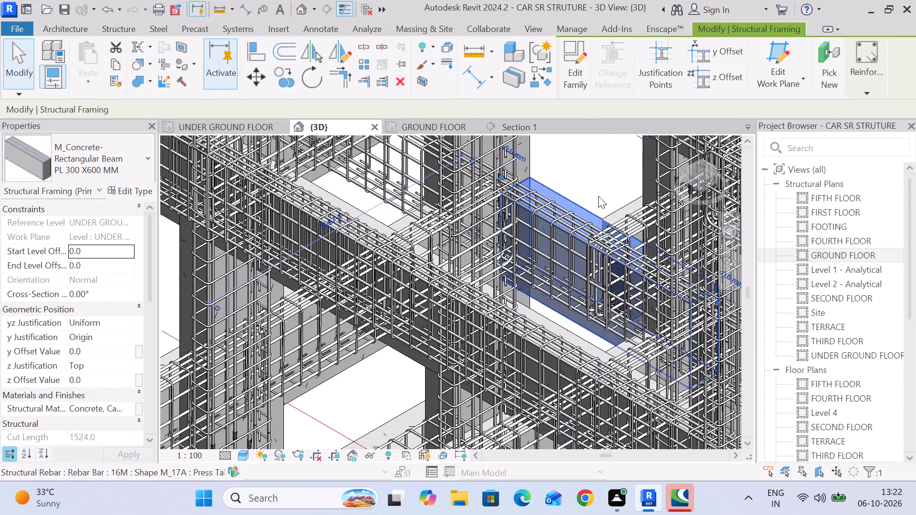
pyautogui.scroll(-3, 588, 219)
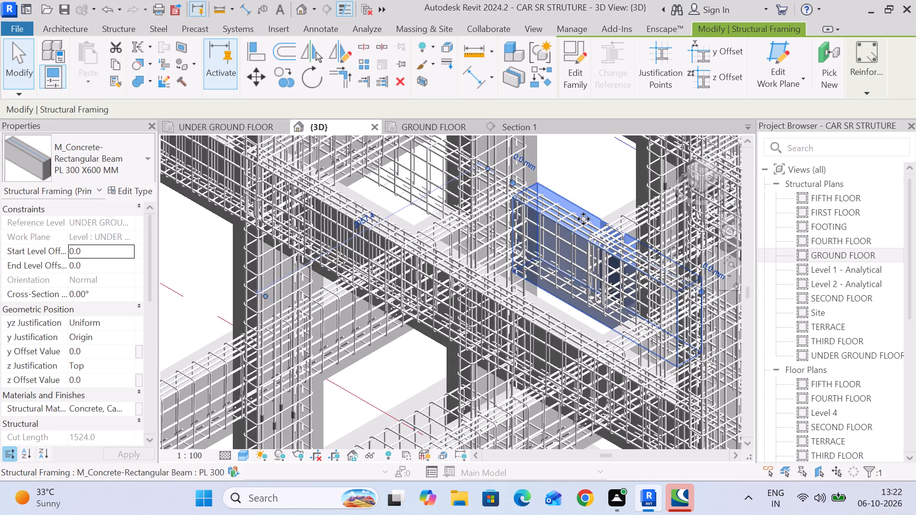
pyautogui.moveTo(583, 219); pyautogui.dragTo(498, 253, button='middle')
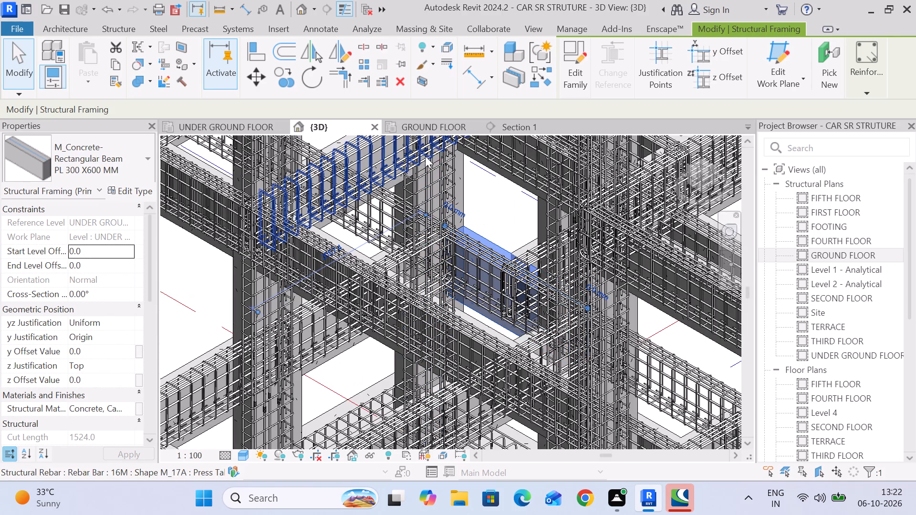
# Check the selected beam's position between grids b and c in the GROUND FLOOR plan.
pyautogui.click(420, 128)
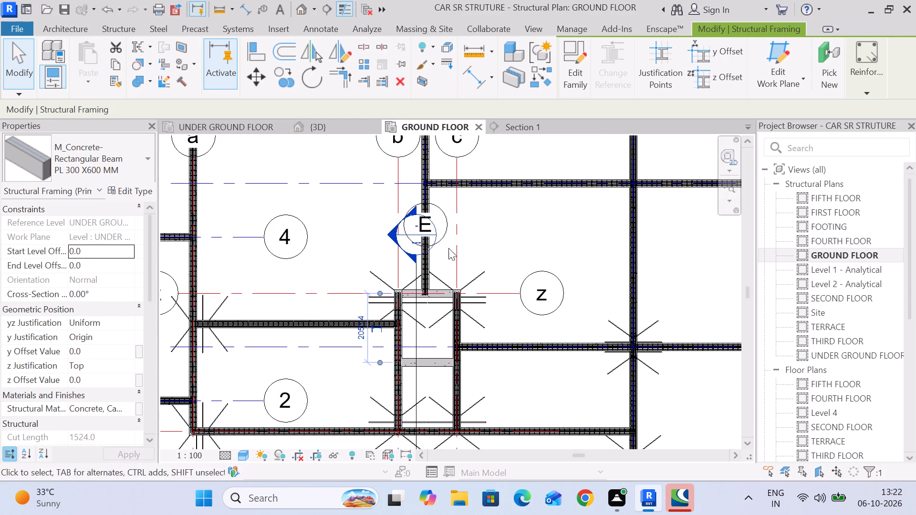
pyautogui.scroll(11, 361, 340)
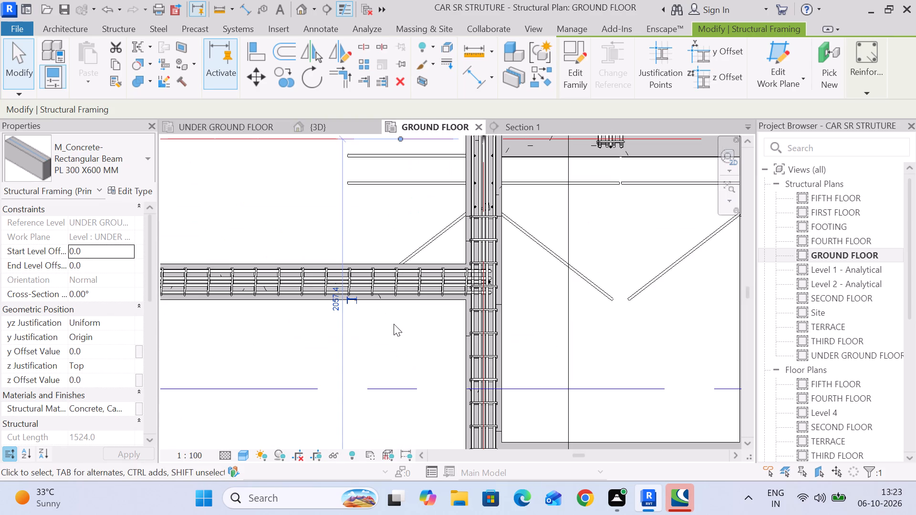
pyautogui.scroll(-4, 394, 324)
pyautogui.moveTo(394, 324); pyautogui.dragTo(407, 288, button='middle')
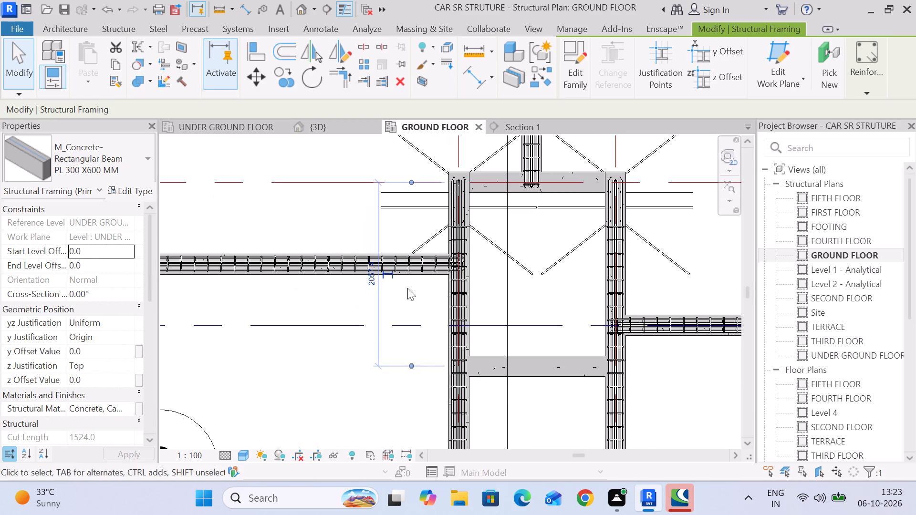
pyautogui.scroll(-4, 407, 288)
pyautogui.moveTo(293, 302); pyautogui.dragTo(461, 299, button='middle')
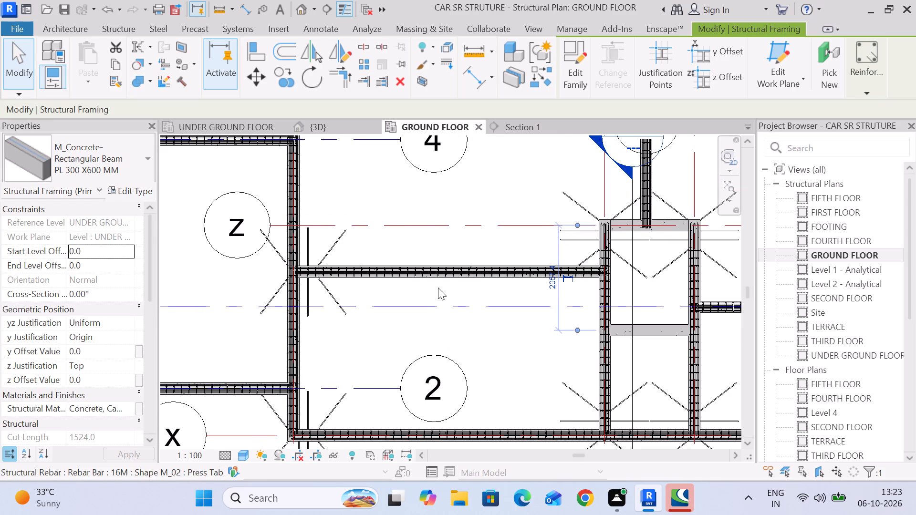
pyautogui.click(438, 288)
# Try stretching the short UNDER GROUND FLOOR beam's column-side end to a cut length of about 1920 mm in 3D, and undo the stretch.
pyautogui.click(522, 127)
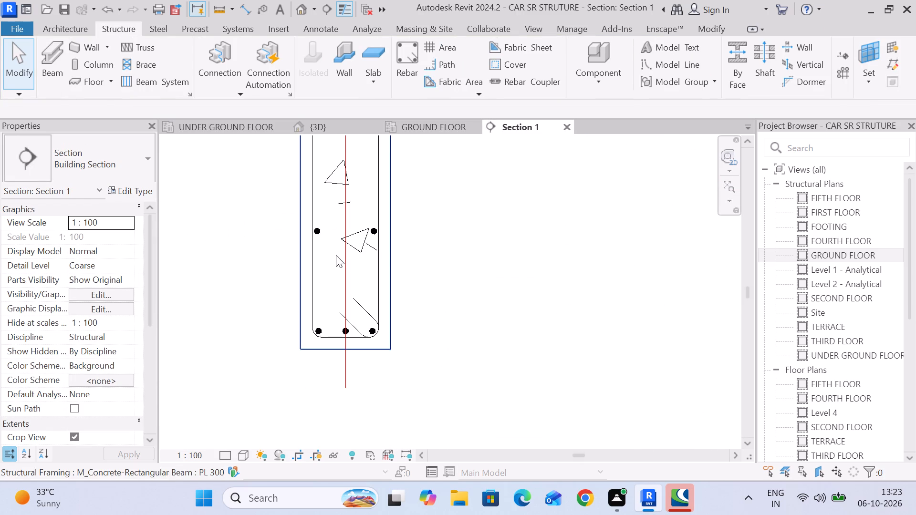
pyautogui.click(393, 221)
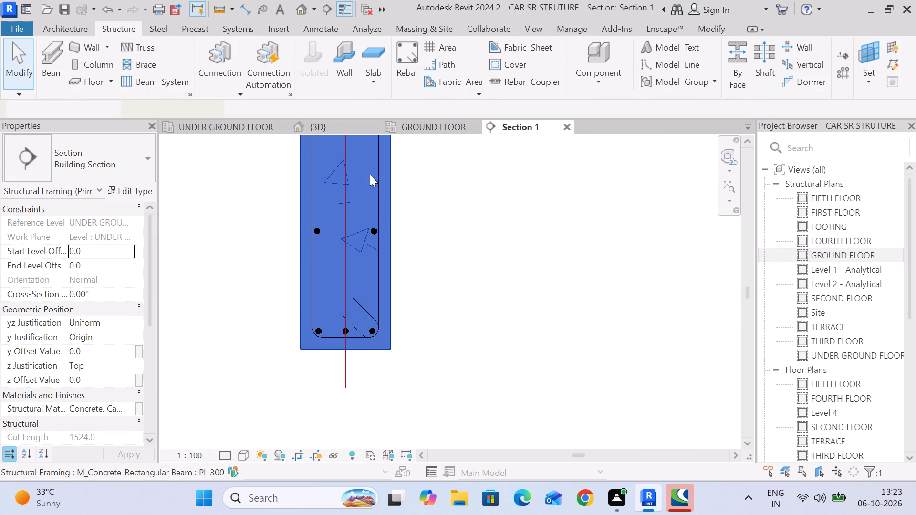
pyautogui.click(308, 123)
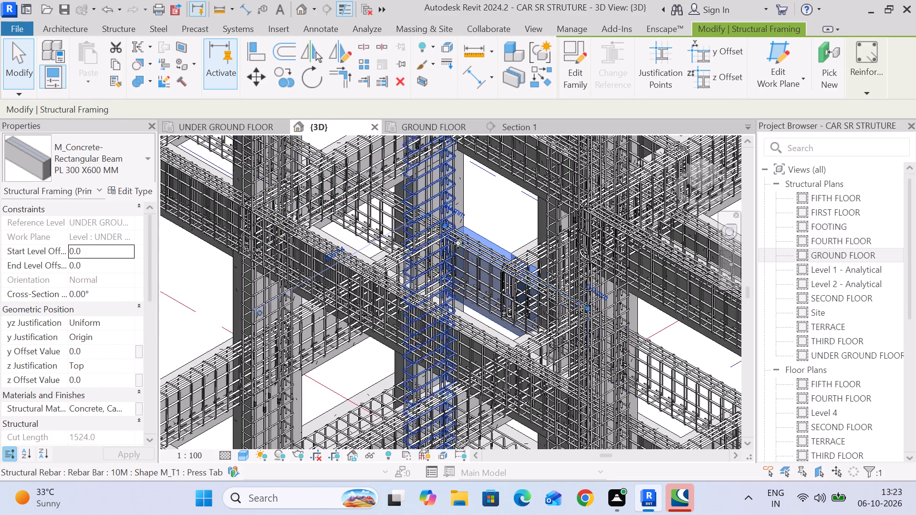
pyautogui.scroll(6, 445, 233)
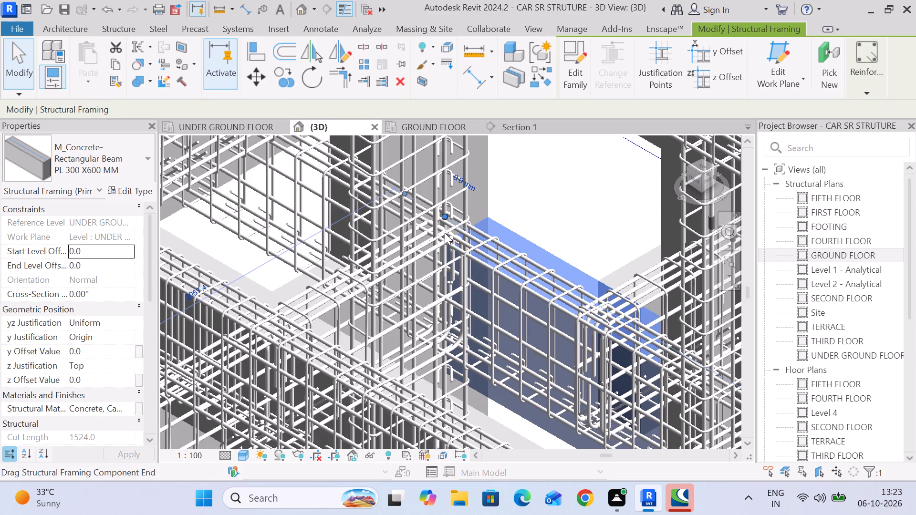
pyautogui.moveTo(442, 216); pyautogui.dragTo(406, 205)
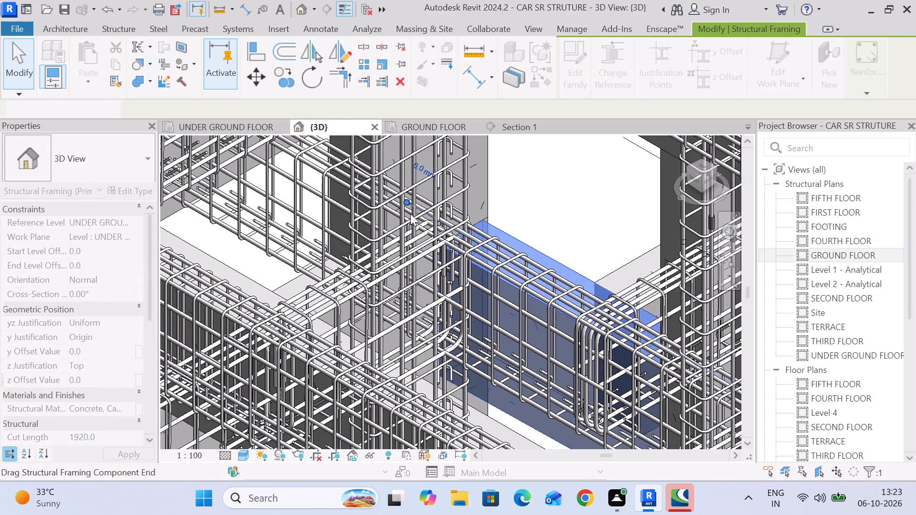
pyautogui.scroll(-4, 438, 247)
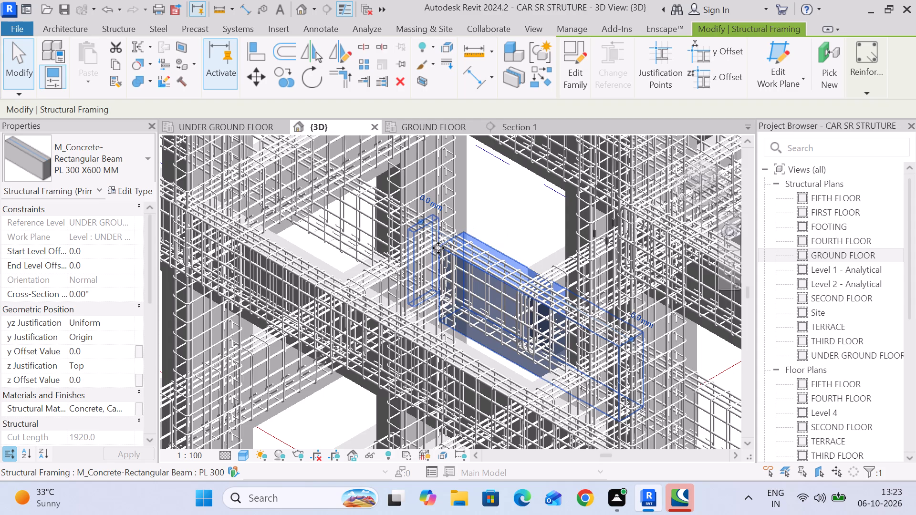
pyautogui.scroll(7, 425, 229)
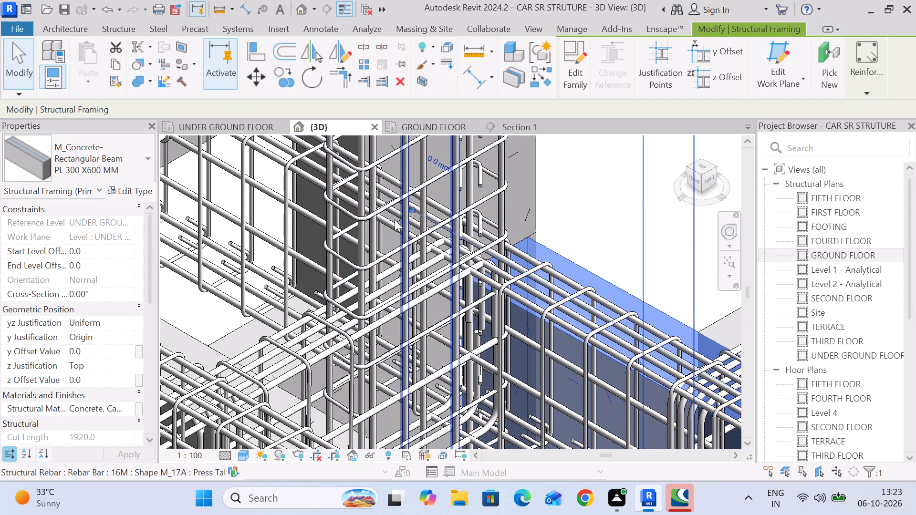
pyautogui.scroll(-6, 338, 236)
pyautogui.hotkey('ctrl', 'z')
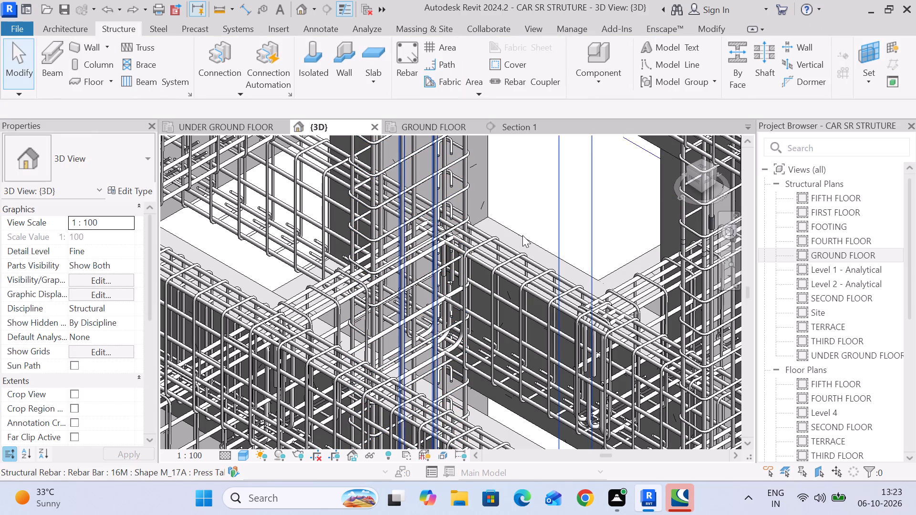
# Examine the beam and column reinforcement around grids 2 and b in the 3D view.
pyautogui.click(522, 235)
pyautogui.scroll(-5, 522, 235)
pyautogui.moveTo(516, 234); pyautogui.dragTo(487, 207, button='middle')
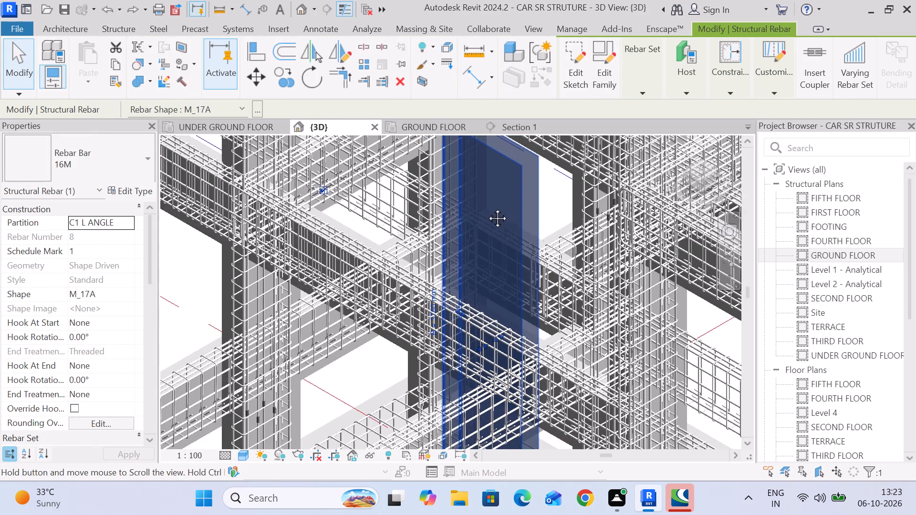
pyautogui.moveTo(487, 207); pyautogui.dragTo(485, 206, button='middle')
pyautogui.scroll(-5, 484, 206)
pyautogui.click(245, 255)
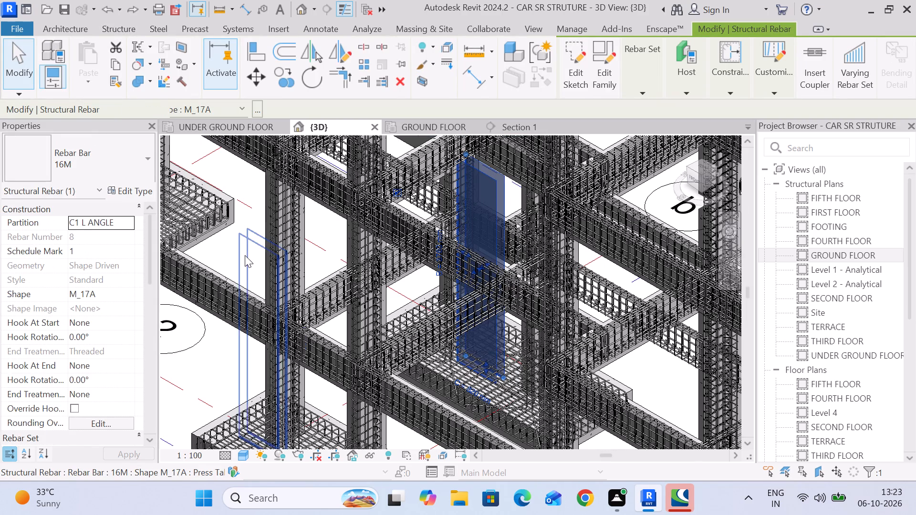
pyautogui.click(246, 185)
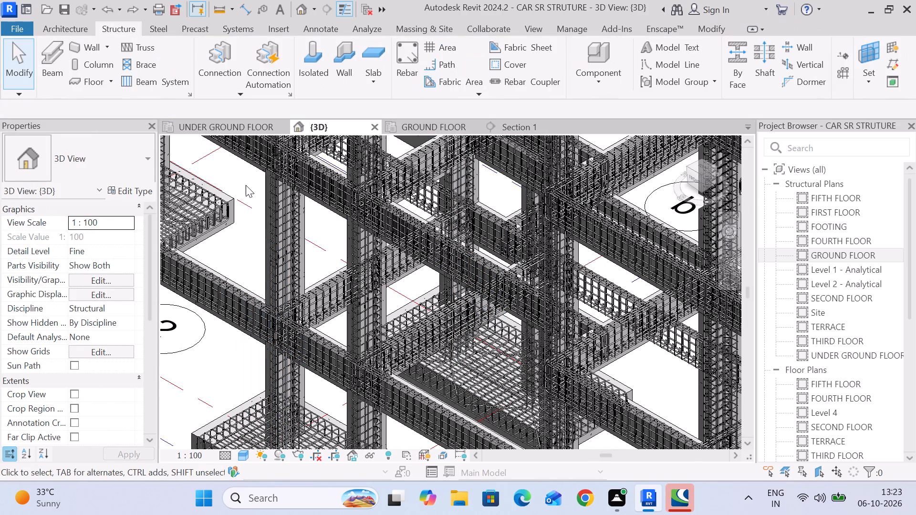
pyautogui.scroll(-3, 425, 199)
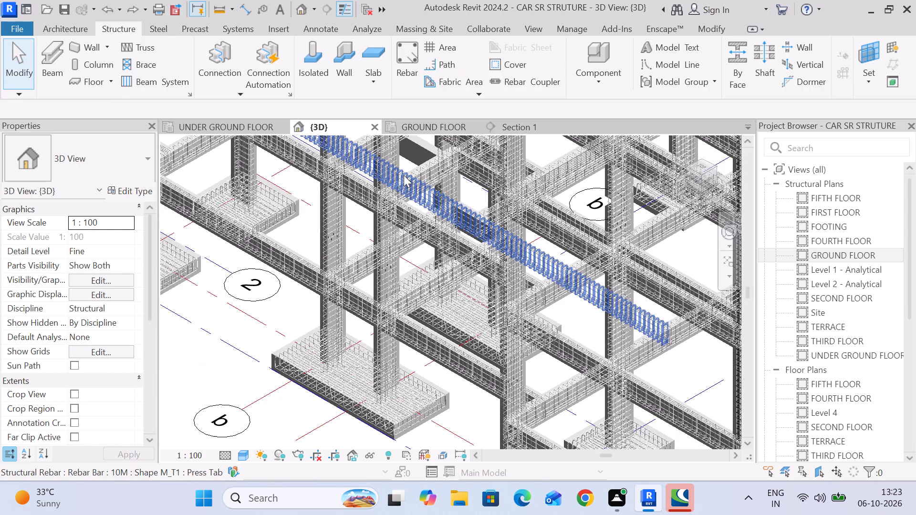
# Examine the 10M stirrup set and 16M bars running along the beam near grids 2 and b from several angles in 3D.
pyautogui.click(380, 168)
pyautogui.scroll(6, 408, 186)
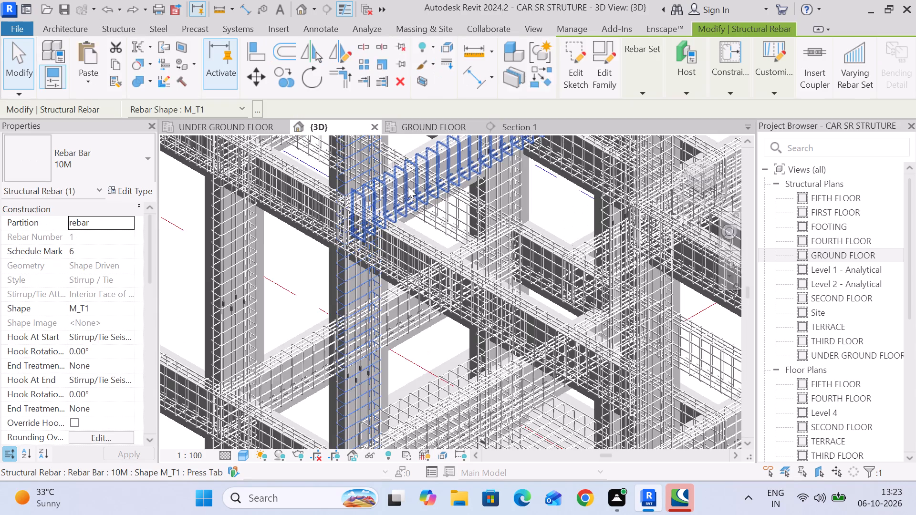
pyautogui.scroll(5, 408, 186)
pyautogui.click(462, 236)
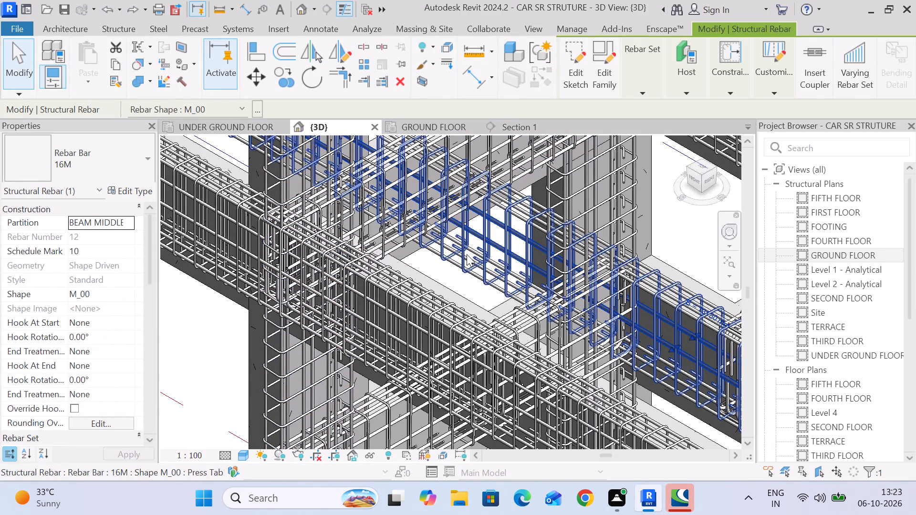
pyautogui.click(466, 254)
pyautogui.scroll(-6, 467, 258)
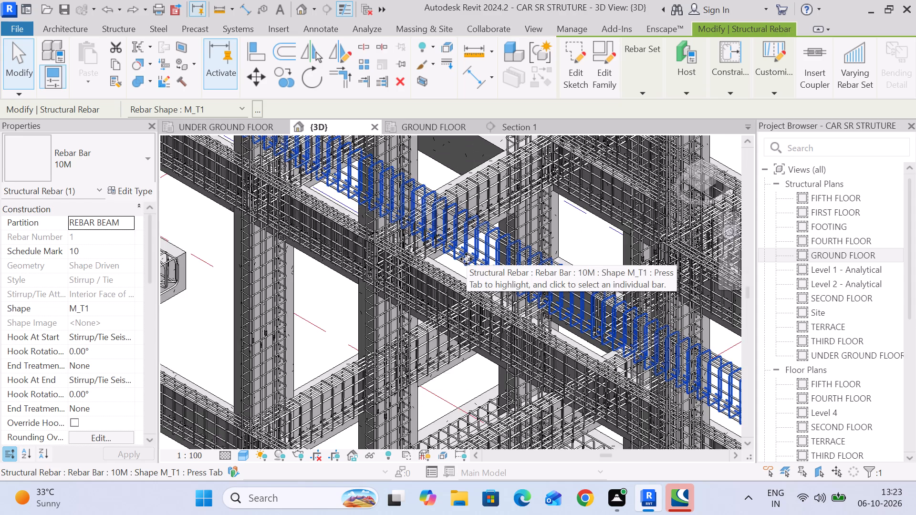
pyautogui.scroll(-2, 466, 259)
pyautogui.moveTo(466, 259); pyautogui.dragTo(538, 162, button='middle')
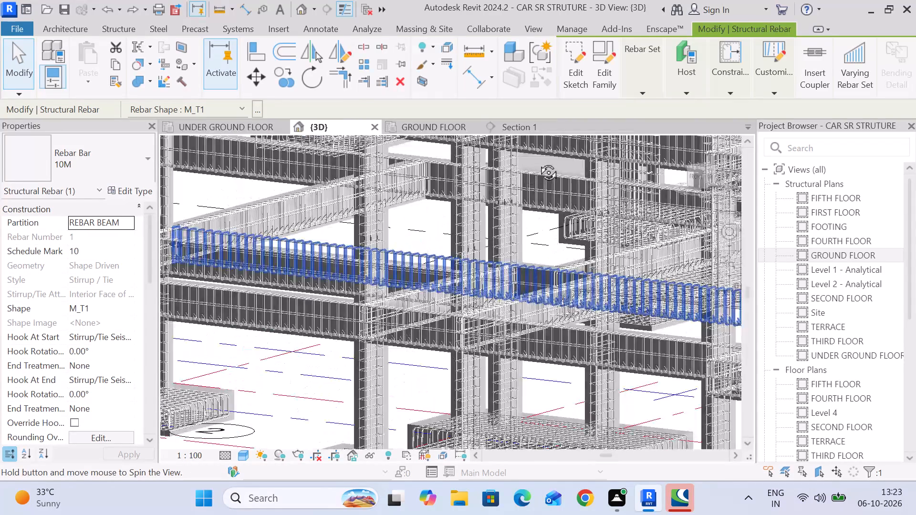
pyautogui.moveTo(538, 162); pyautogui.dragTo(540, 160, button='middle')
pyautogui.keyDown('shift'); pyautogui.moveTo(429, 353); pyautogui.dragTo(442, 271, button='middle'); pyautogui.keyUp('shift')
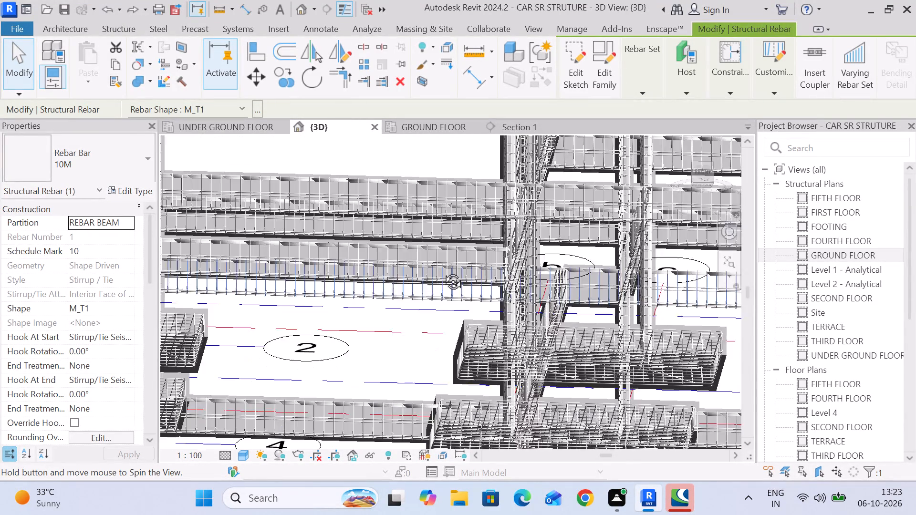
pyautogui.keyDown('shift'); pyautogui.moveTo(442, 271); pyautogui.dragTo(443, 227, button='middle'); pyautogui.keyUp('shift')
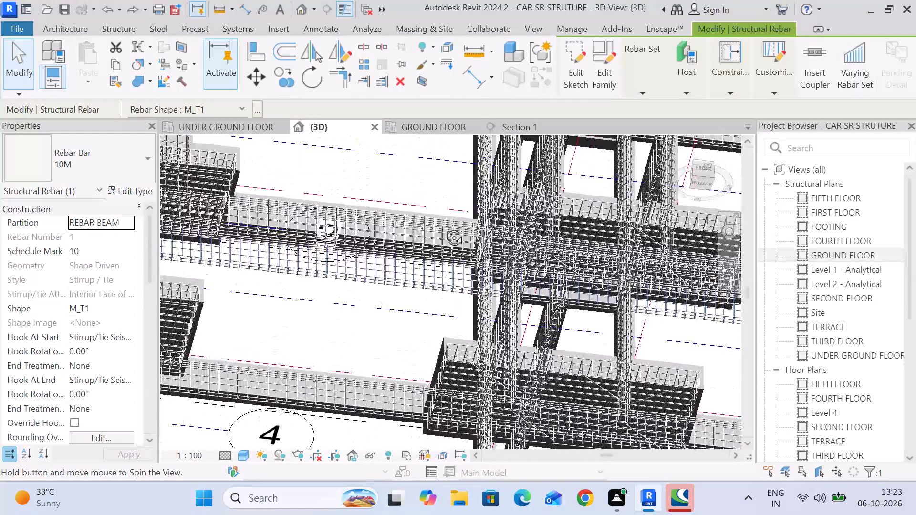
pyautogui.keyDown('shift'); pyautogui.moveTo(443, 227); pyautogui.dragTo(438, 256, button='middle'); pyautogui.keyUp('shift')
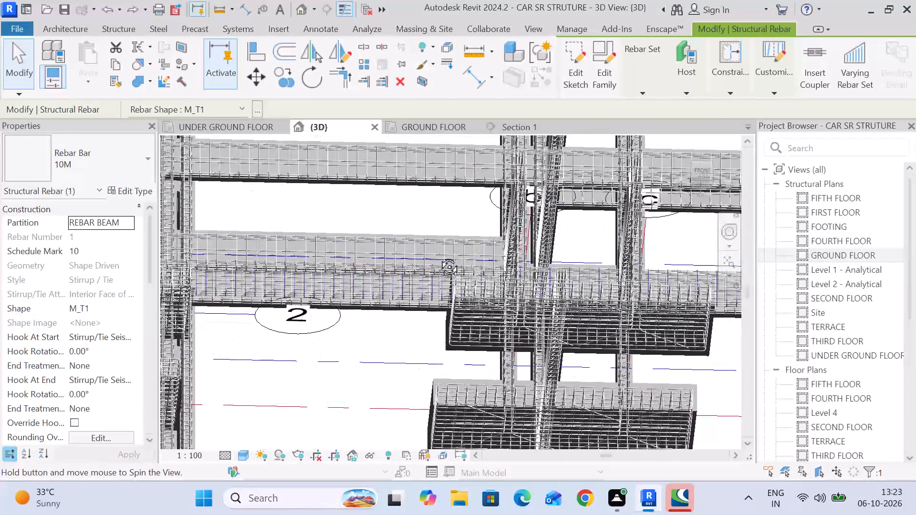
pyautogui.keyDown('shift'); pyautogui.moveTo(438, 256); pyautogui.dragTo(428, 358, button='middle'); pyautogui.keyUp('shift')
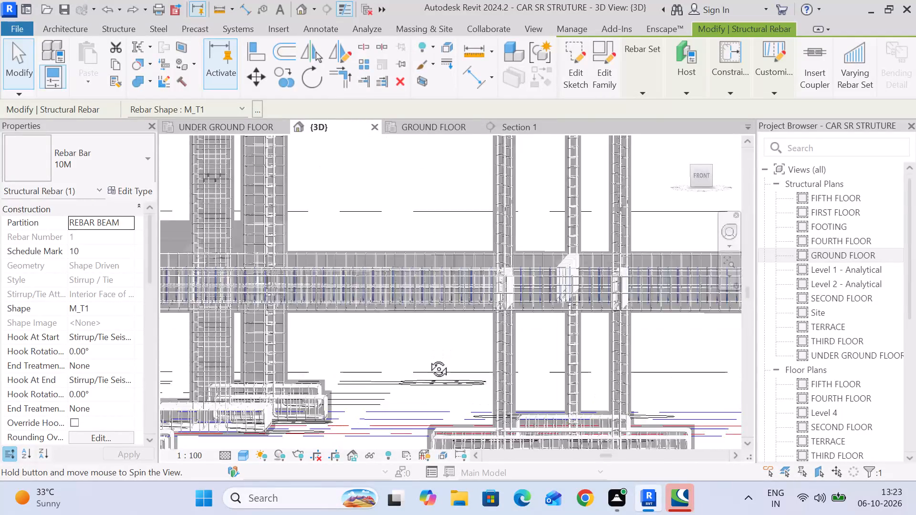
pyautogui.keyDown('shift'); pyautogui.moveTo(428, 358); pyautogui.dragTo(426, 444, button='middle'); pyautogui.keyUp('shift')
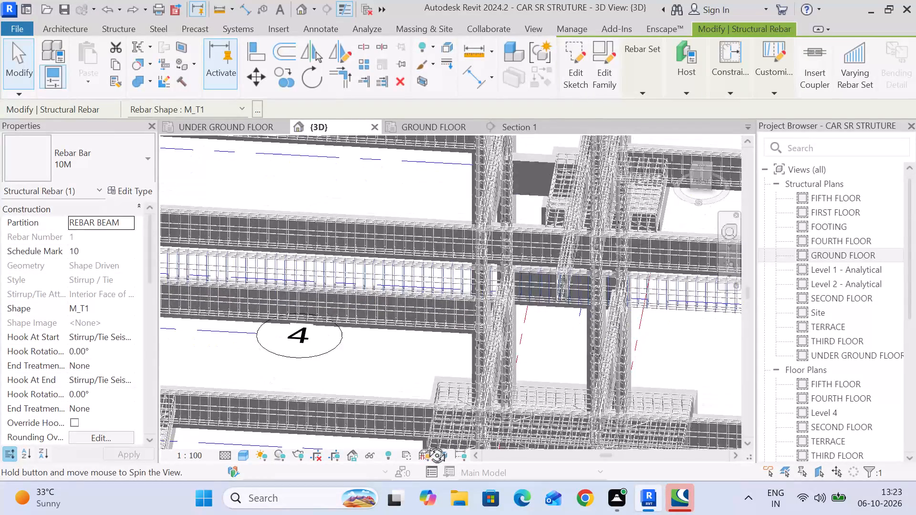
pyautogui.keyDown('shift'); pyautogui.moveTo(426, 444); pyautogui.dragTo(496, 488, button='middle'); pyautogui.keyUp('shift')
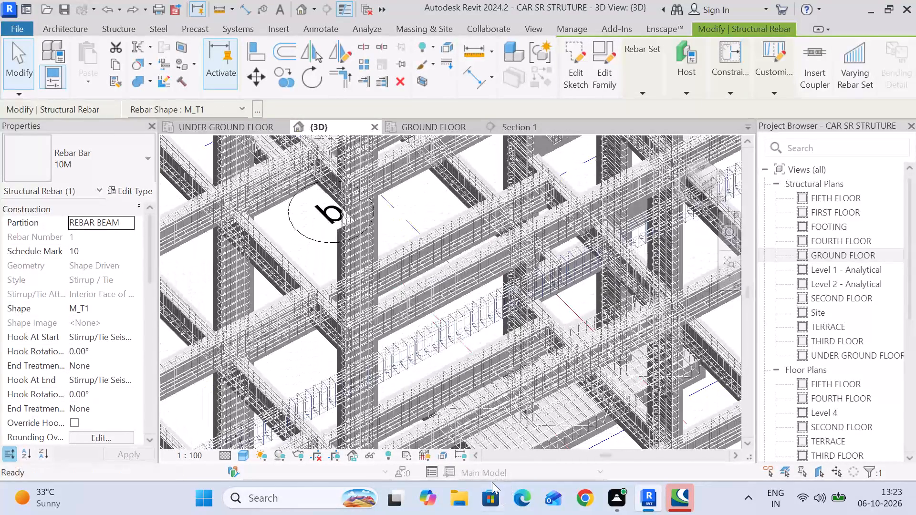
# Inspect the column bars and the beam's 10M stirrup set around the beam-column junctions in the 3D view.
pyautogui.scroll(5, 544, 295)
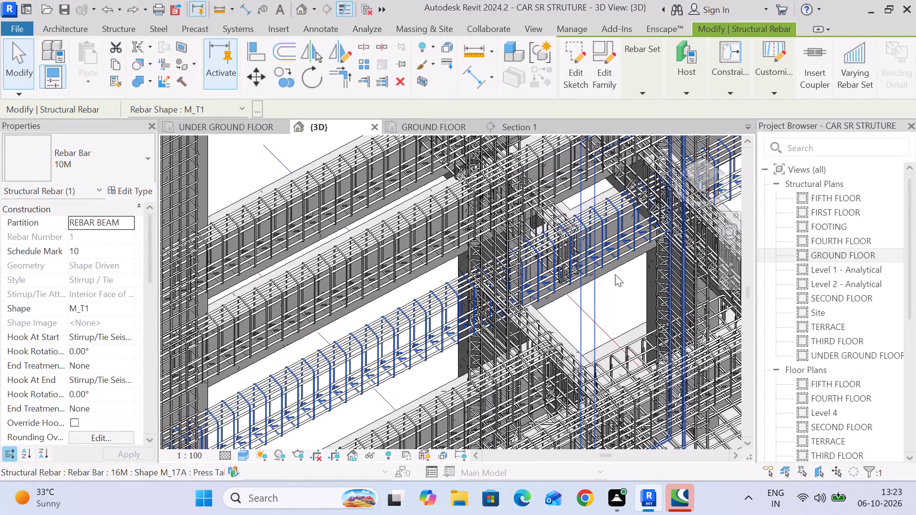
pyautogui.scroll(7, 626, 269)
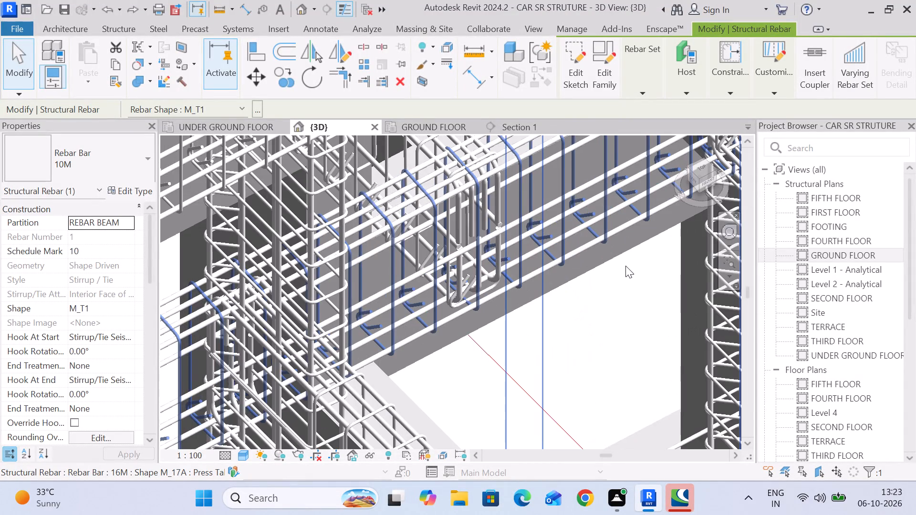
pyautogui.click(601, 262)
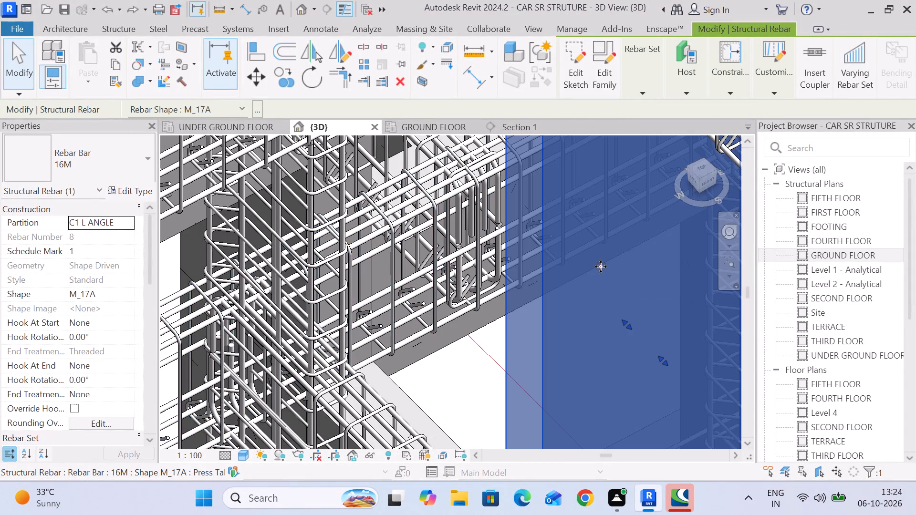
pyautogui.click(438, 382)
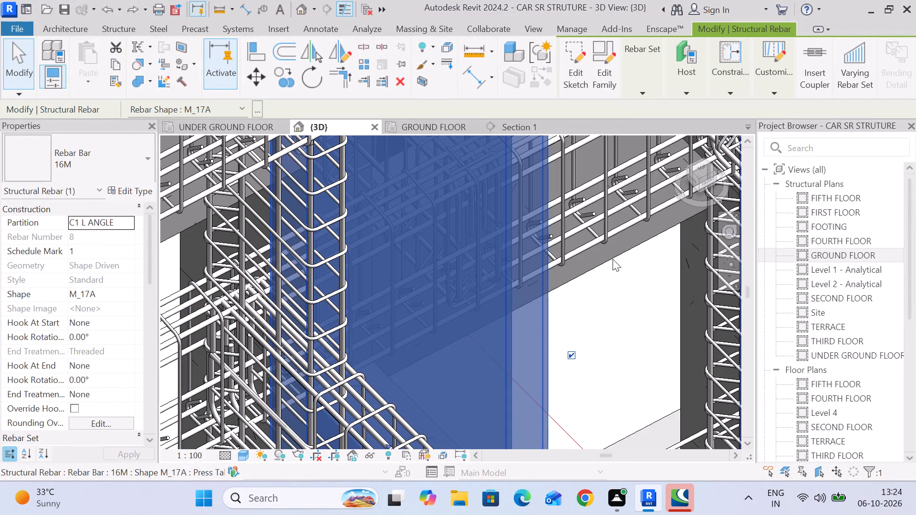
pyautogui.scroll(14, 613, 256)
pyautogui.click(603, 231)
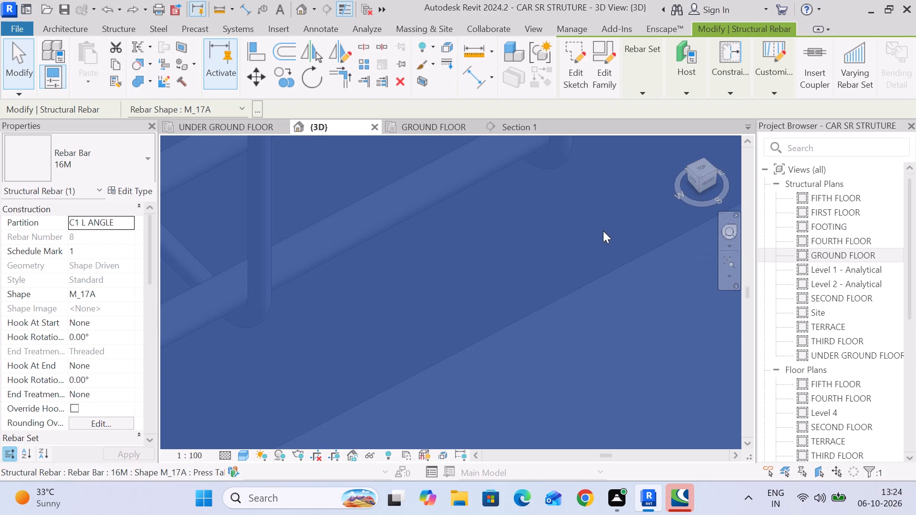
pyautogui.scroll(-20, 607, 239)
pyautogui.scroll(-1, 607, 239)
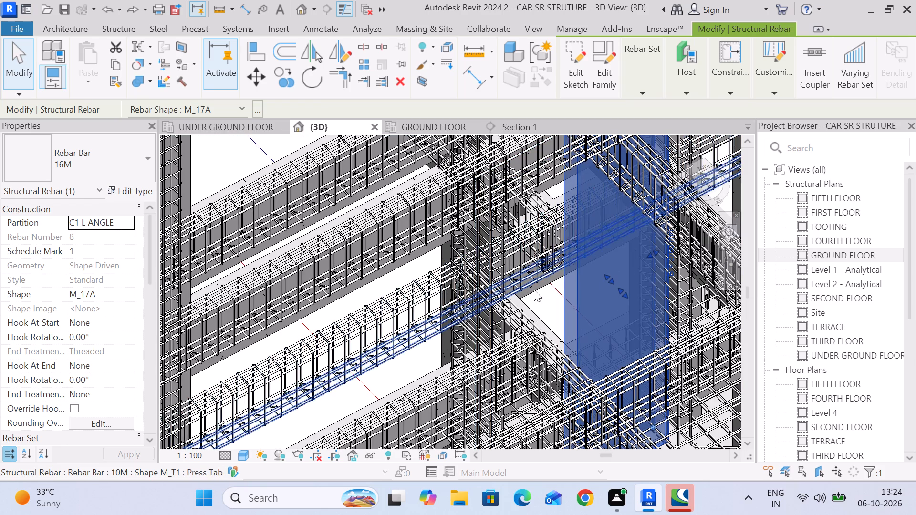
pyautogui.click(288, 383)
pyautogui.moveTo(316, 351); pyautogui.dragTo(321, 349, button='middle')
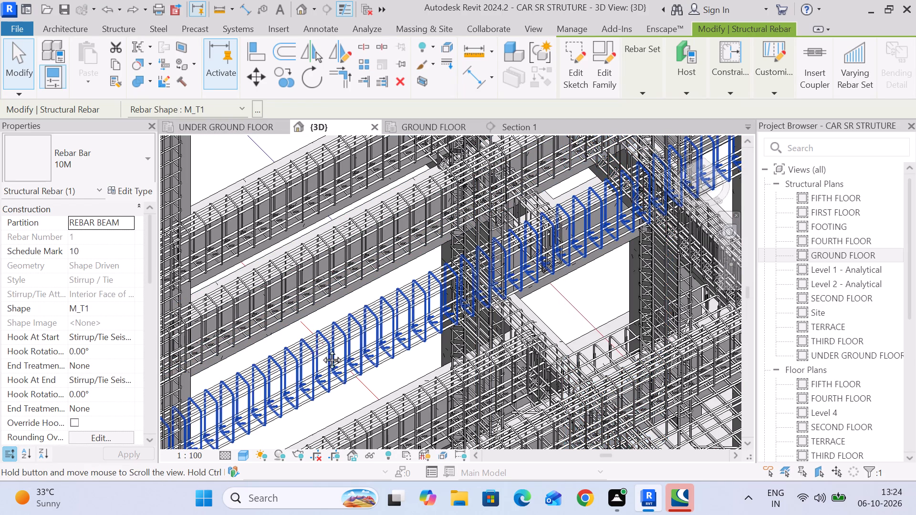
pyautogui.moveTo(321, 349); pyautogui.dragTo(497, 187, button='middle')
pyautogui.scroll(-5, 316, 313)
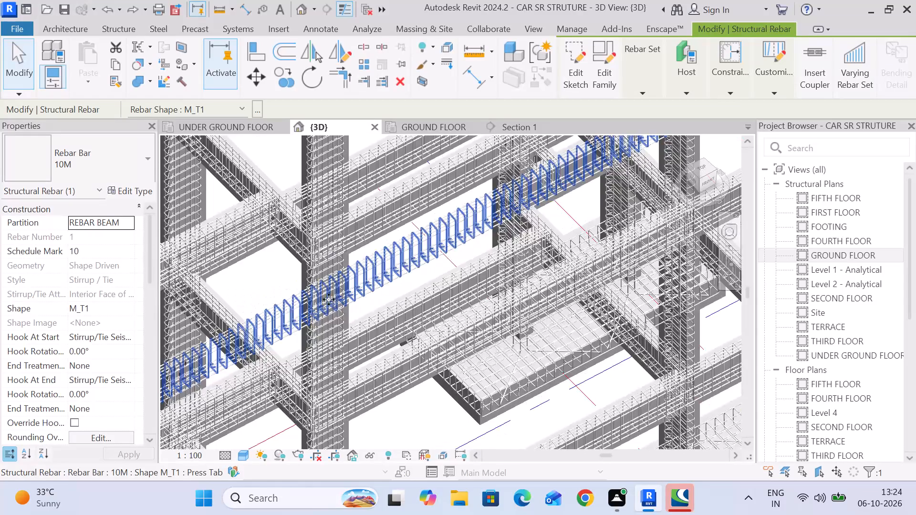
pyautogui.moveTo(400, 289); pyautogui.dragTo(417, 228, button='middle')
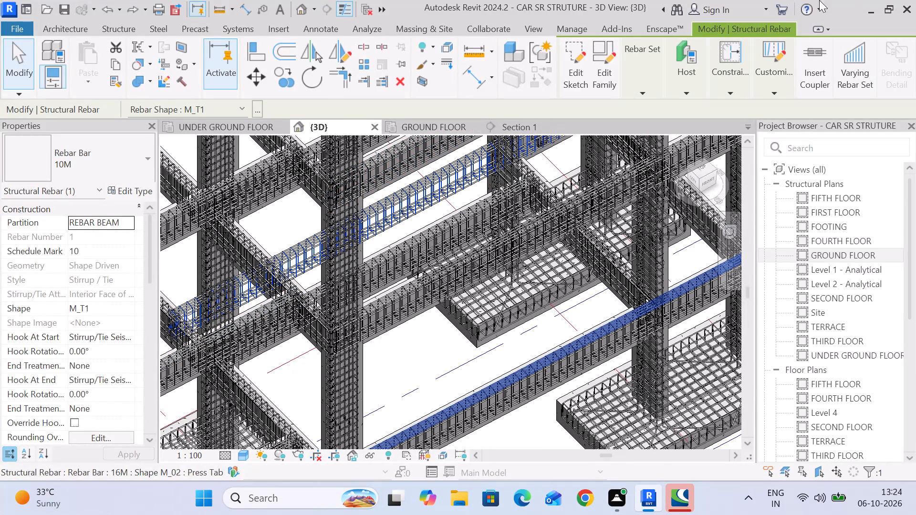
# Set the detail level of the Section 1 view to Fine.
pyautogui.click(523, 127)
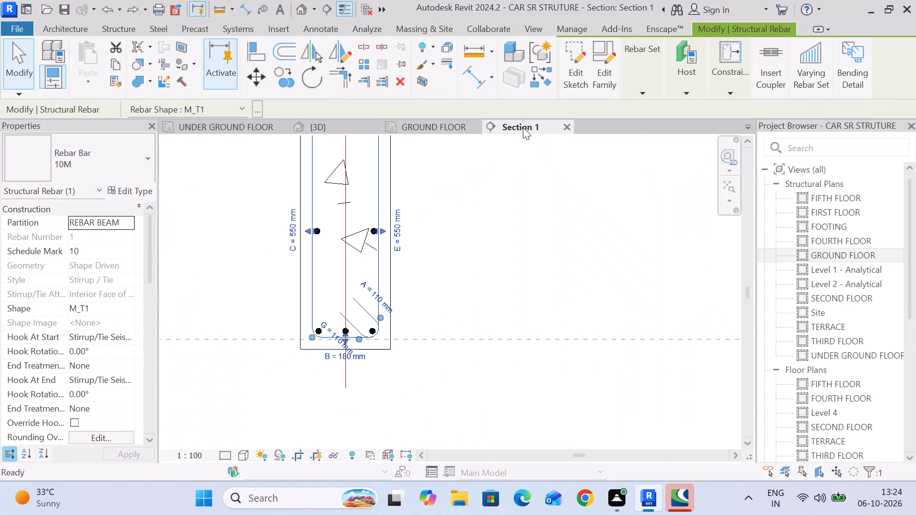
pyautogui.scroll(-5, 521, 218)
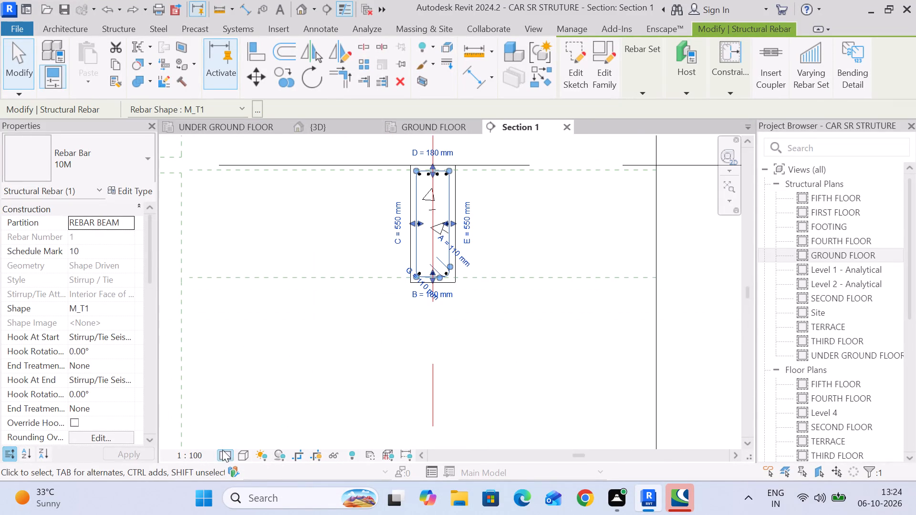
pyautogui.click(222, 450)
pyautogui.click(229, 436)
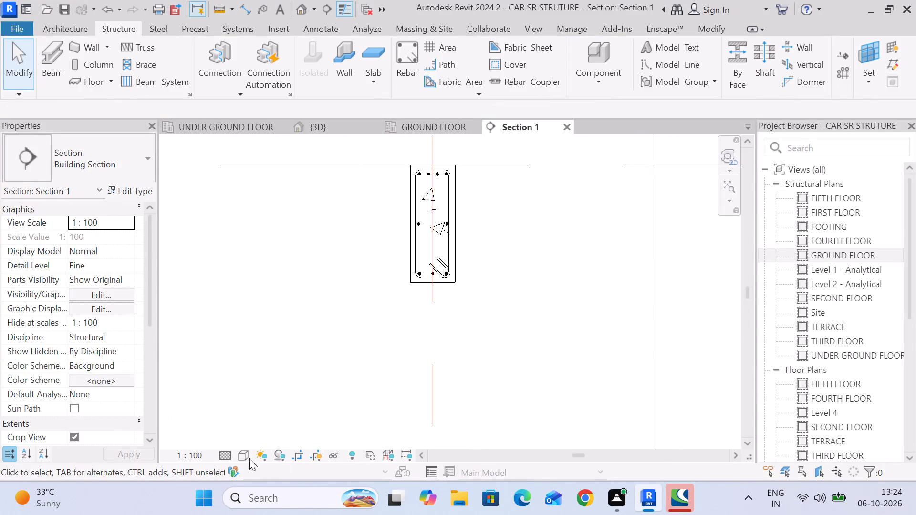
pyautogui.click(303, 304)
# Compare the beams between grids x and z across Section 1, the GROUND FLOOR and UNDER GROUND FLOOR plans and the 3D view.
pyautogui.scroll(-15, 373, 304)
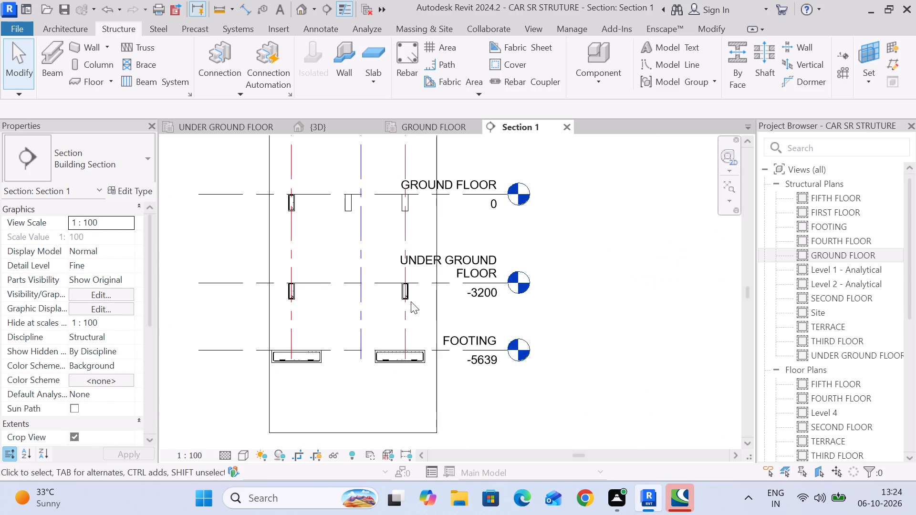
pyautogui.scroll(-5, 411, 301)
pyautogui.scroll(5, 411, 301)
pyautogui.scroll(5, 361, 288)
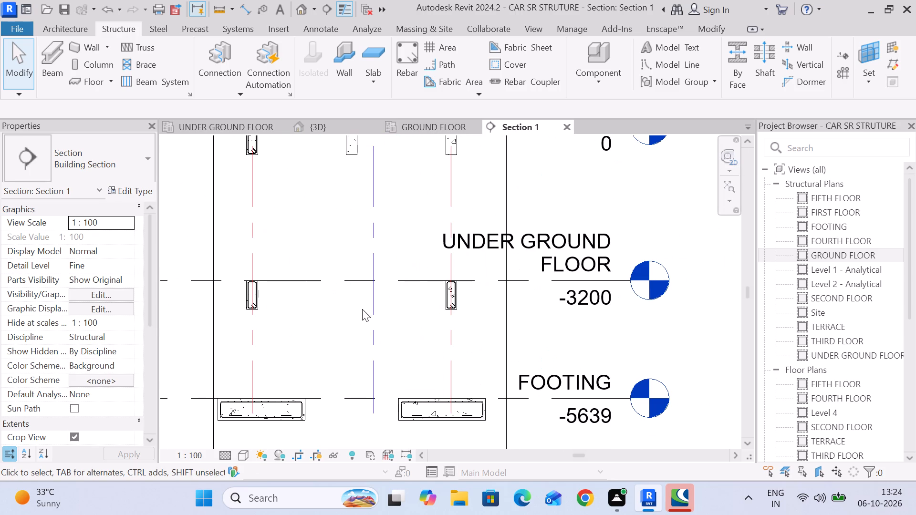
pyautogui.click(437, 125)
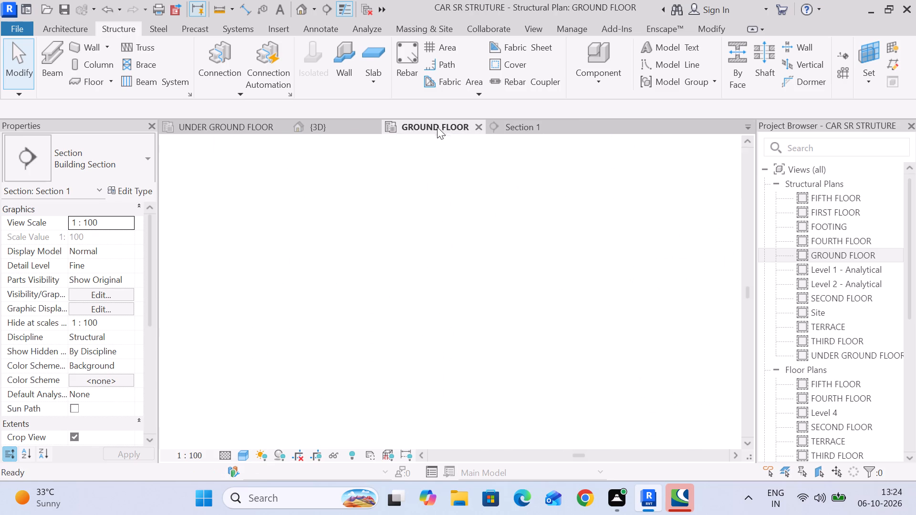
pyautogui.scroll(-4, 446, 254)
pyautogui.moveTo(461, 307); pyautogui.dragTo(394, 257, button='middle')
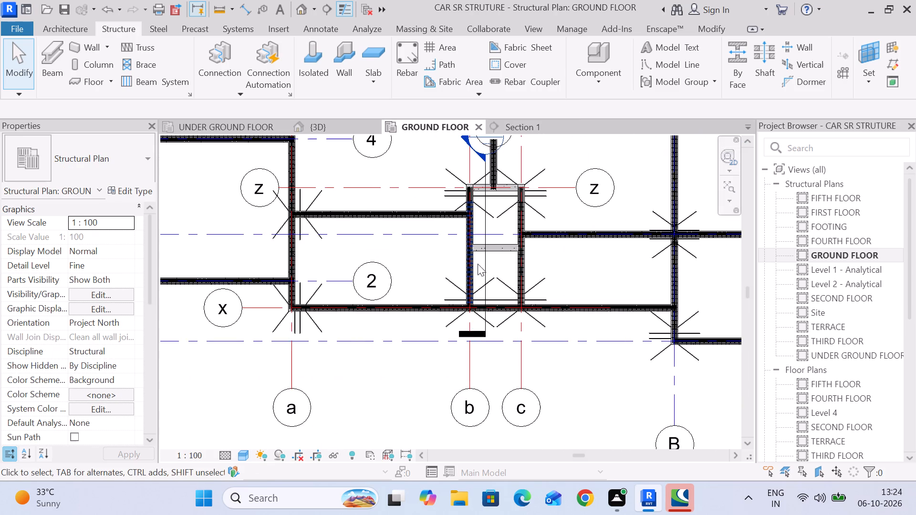
pyautogui.click(250, 126)
pyautogui.moveTo(396, 229); pyautogui.dragTo(390, 389, button='middle')
pyautogui.scroll(-4, 402, 348)
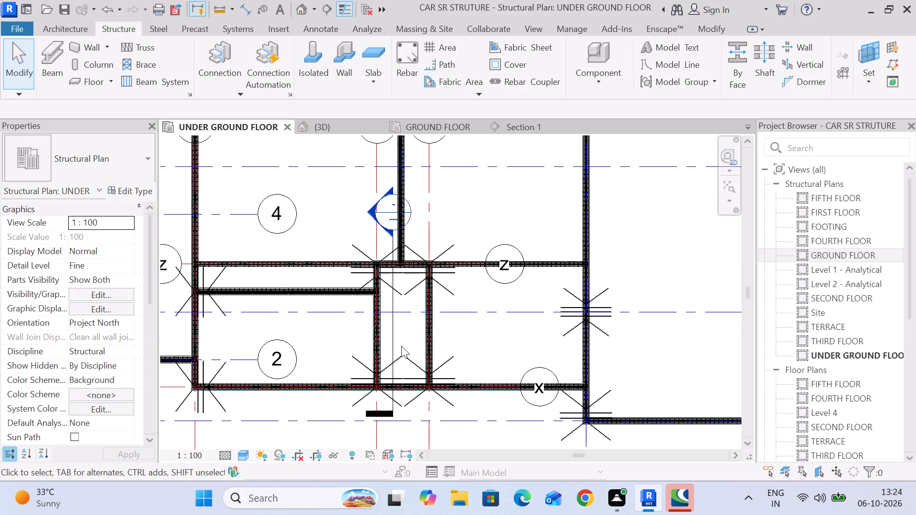
pyautogui.scroll(4, 398, 336)
pyautogui.scroll(-2, 398, 336)
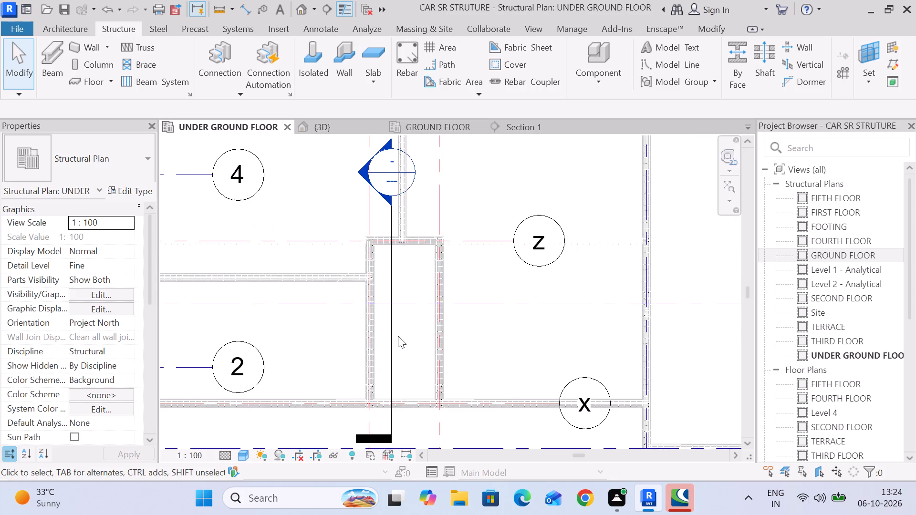
pyautogui.moveTo(398, 336); pyautogui.dragTo(424, 302, button='middle')
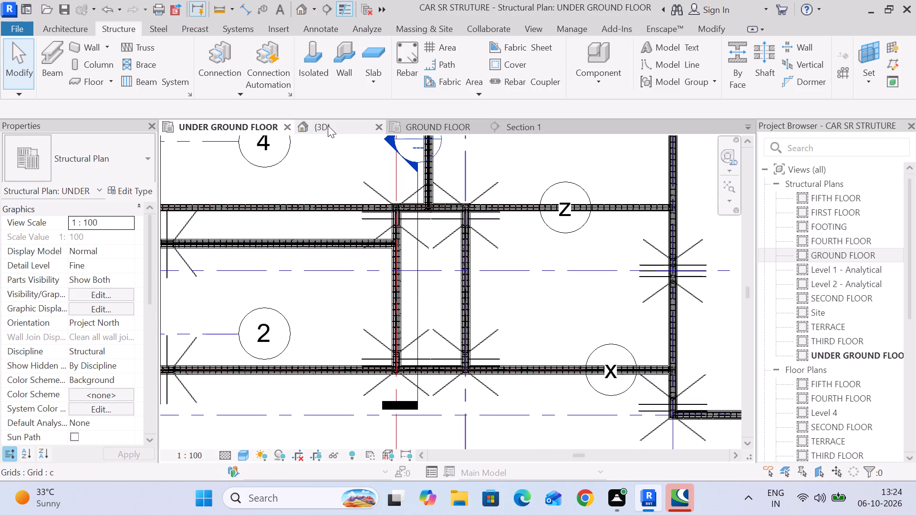
pyautogui.click(328, 125)
pyautogui.scroll(-5, 342, 221)
pyautogui.click(441, 125)
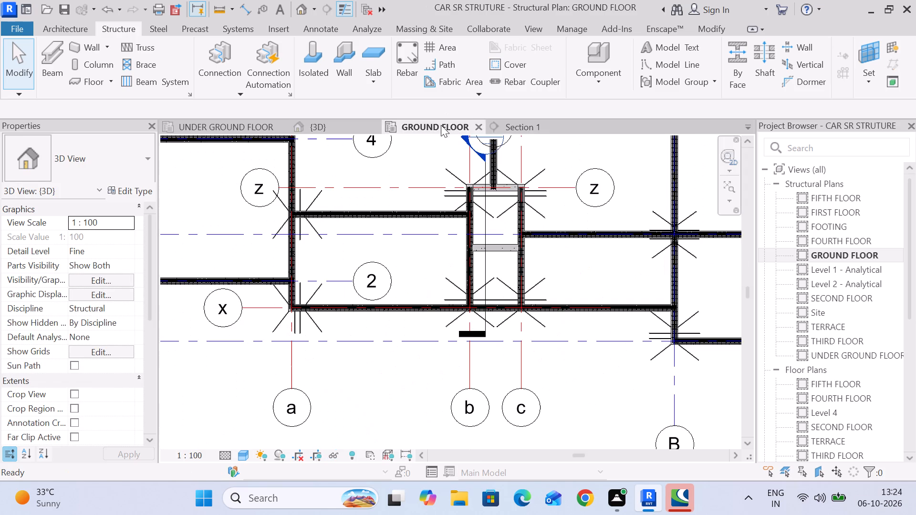
pyautogui.click(508, 129)
pyautogui.scroll(-5, 437, 283)
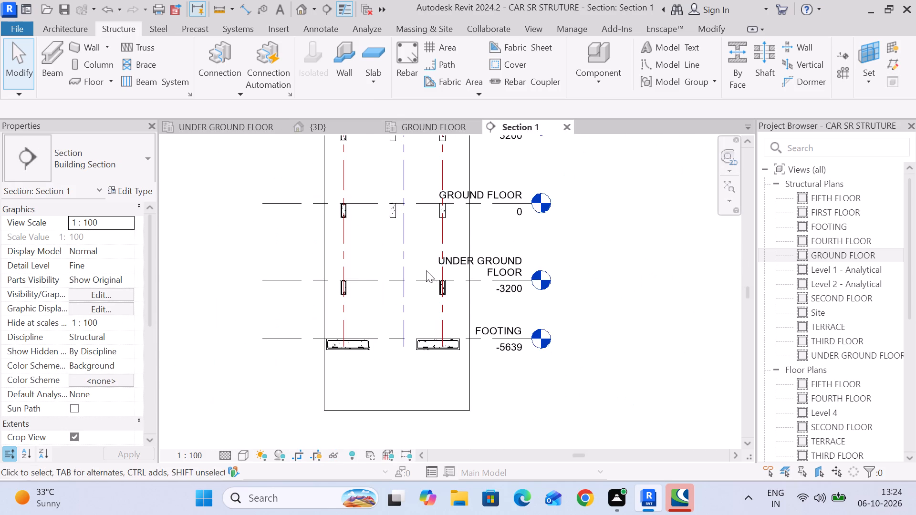
pyautogui.scroll(-5, 426, 270)
# Move the Section 1 line in the GROUND FLOOR plan from between grids b and c to between grids a and b, and open the section.
pyautogui.click(423, 132)
pyautogui.scroll(-4, 398, 242)
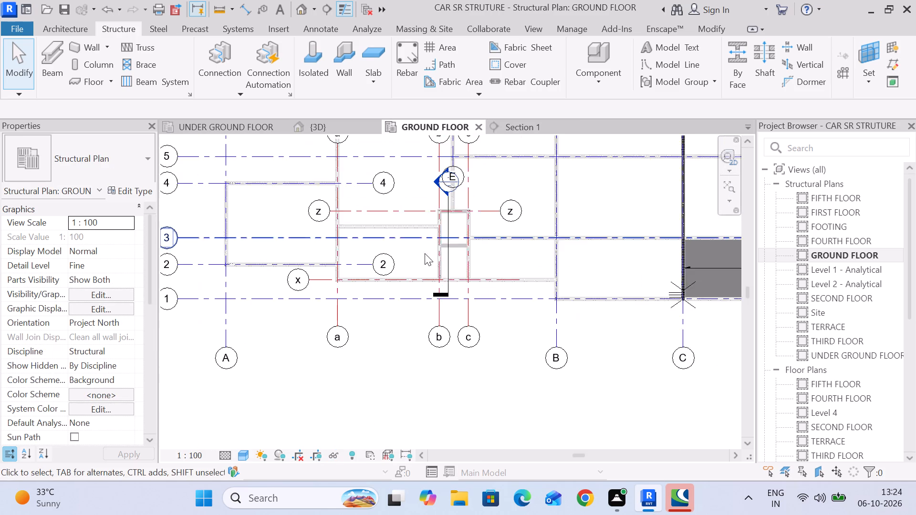
pyautogui.scroll(6, 448, 282)
pyautogui.click(447, 225)
pyautogui.moveTo(448, 225); pyautogui.dragTo(360, 225)
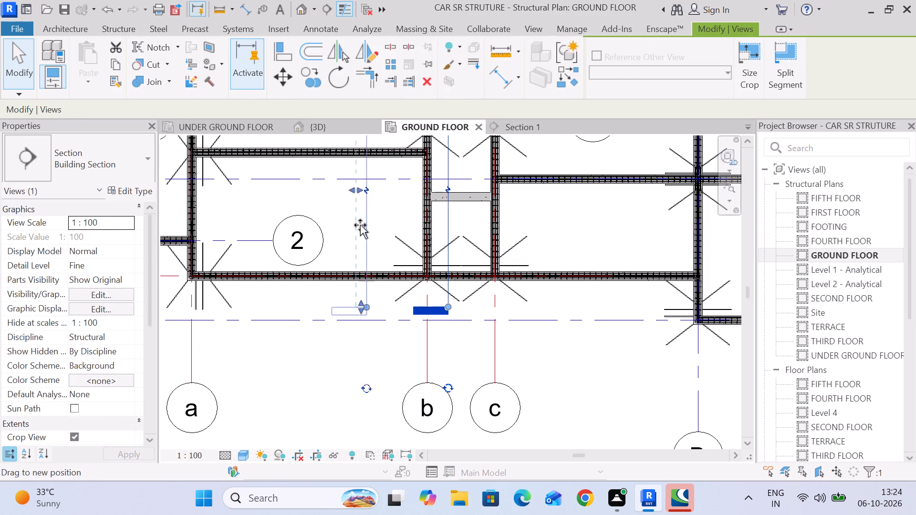
pyautogui.moveTo(360, 225); pyautogui.dragTo(359, 225)
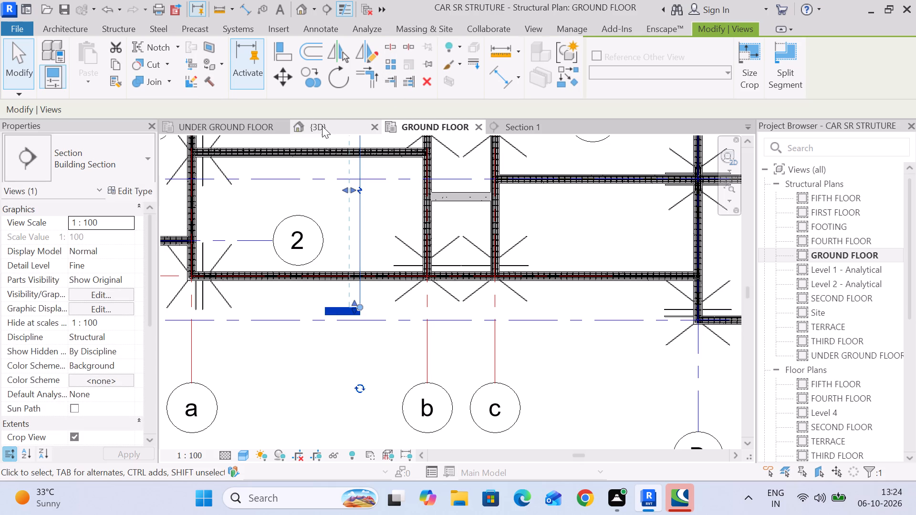
pyautogui.click(514, 124)
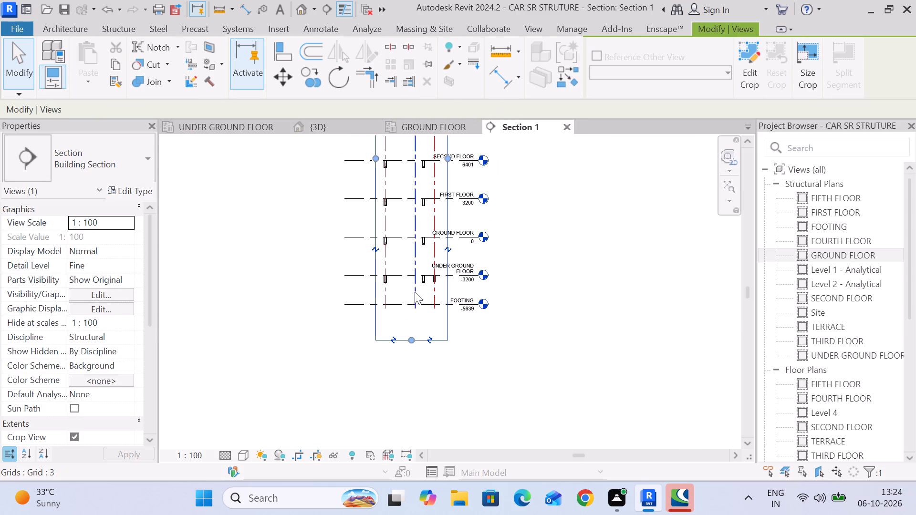
# Examine the rebar cages at the UNDER GROUND FLOOR level in Section 1 and check the selected beam's element categories with the Filter.
pyautogui.scroll(12, 425, 293)
pyautogui.scroll(4, 499, 262)
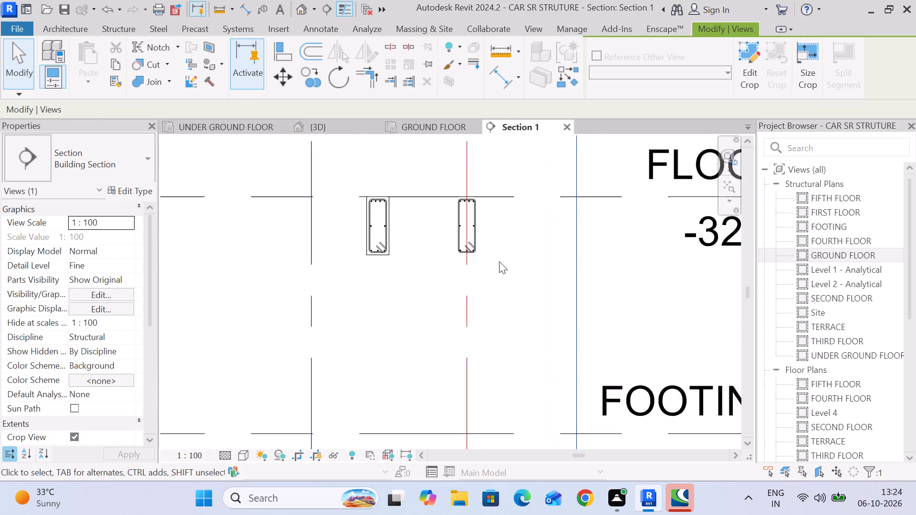
pyautogui.scroll(2, 499, 261)
pyautogui.scroll(6, 434, 225)
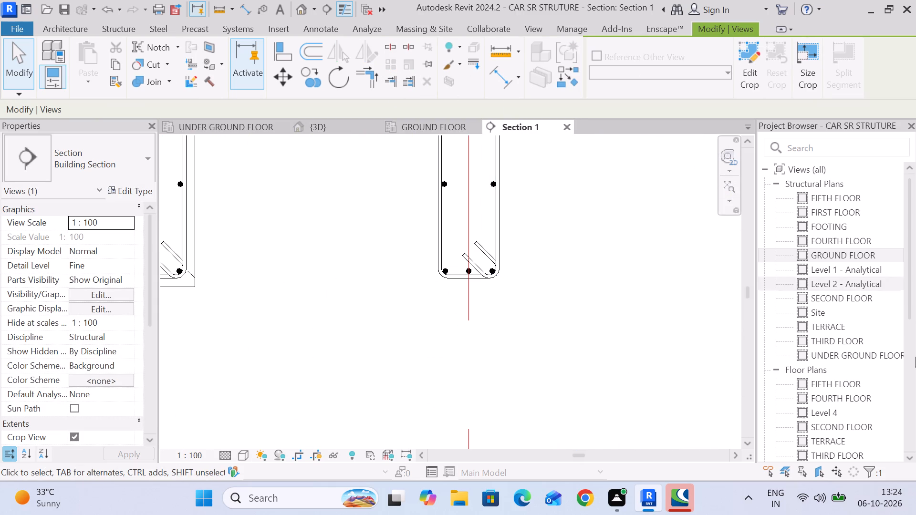
pyautogui.scroll(-5, 666, 282)
pyautogui.moveTo(614, 299); pyautogui.dragTo(525, 345, button='middle')
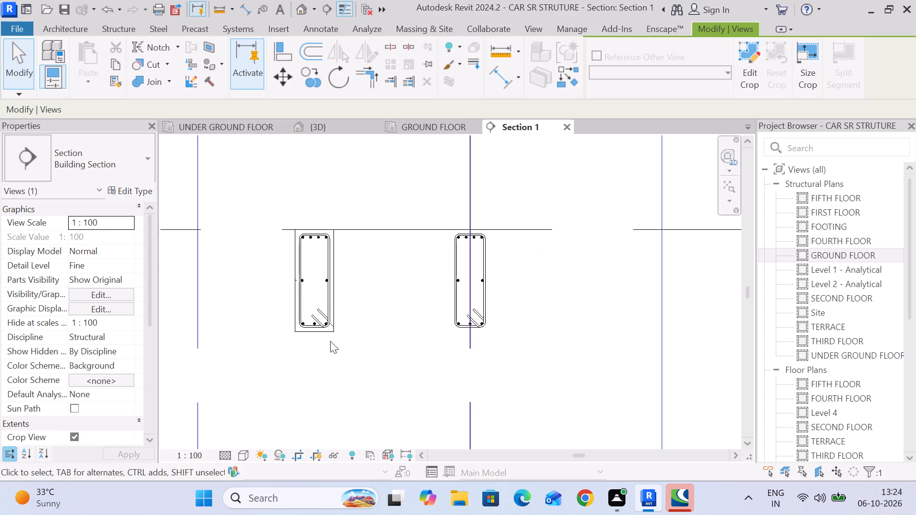
pyautogui.moveTo(258, 189); pyautogui.dragTo(356, 354)
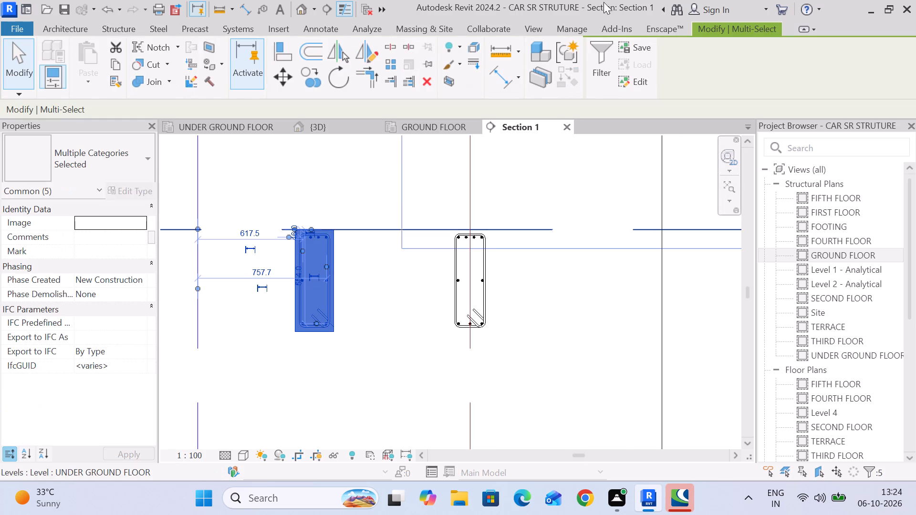
pyautogui.click(597, 51)
pyautogui.click(591, 125)
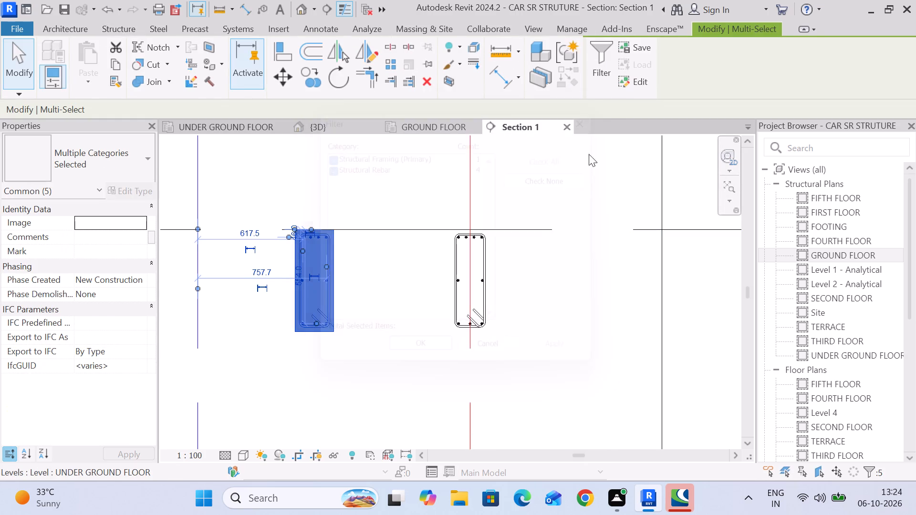
pyautogui.click(587, 293)
# Check the beams on every level in Section 1, from UNDER GROUND FLOOR up to FIFTH FLOOR, for missing rebar.
pyautogui.scroll(-11, 576, 285)
pyautogui.moveTo(563, 290); pyautogui.dragTo(459, 332, button='middle')
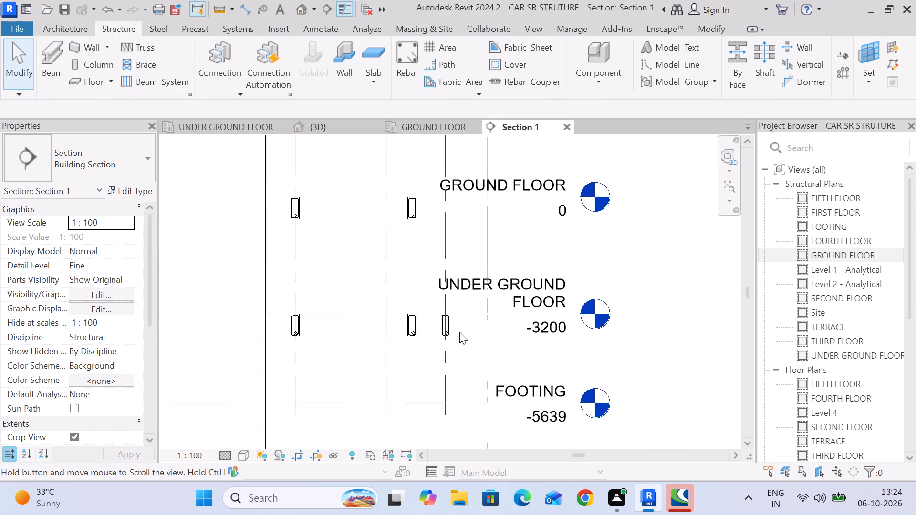
pyautogui.moveTo(459, 332); pyautogui.dragTo(460, 332, button='middle')
pyautogui.scroll(-11, 463, 331)
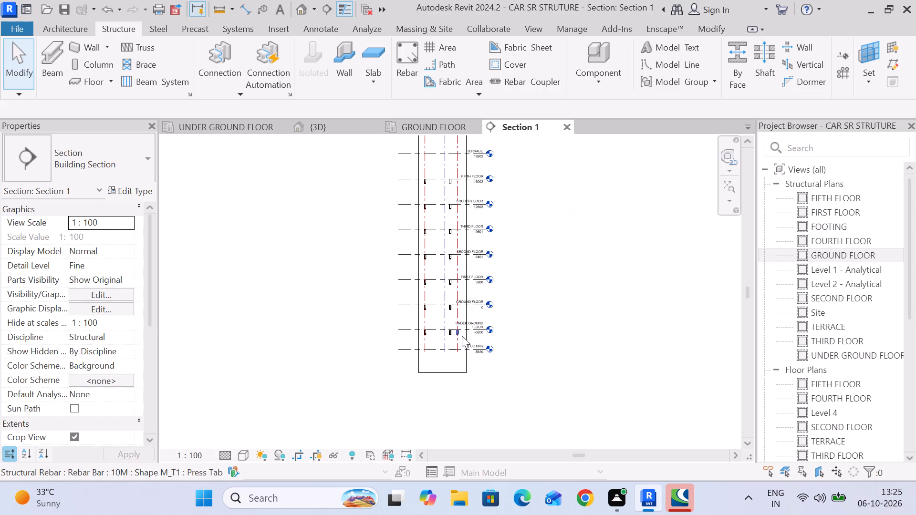
pyautogui.scroll(6, 458, 188)
pyautogui.scroll(9, 424, 154)
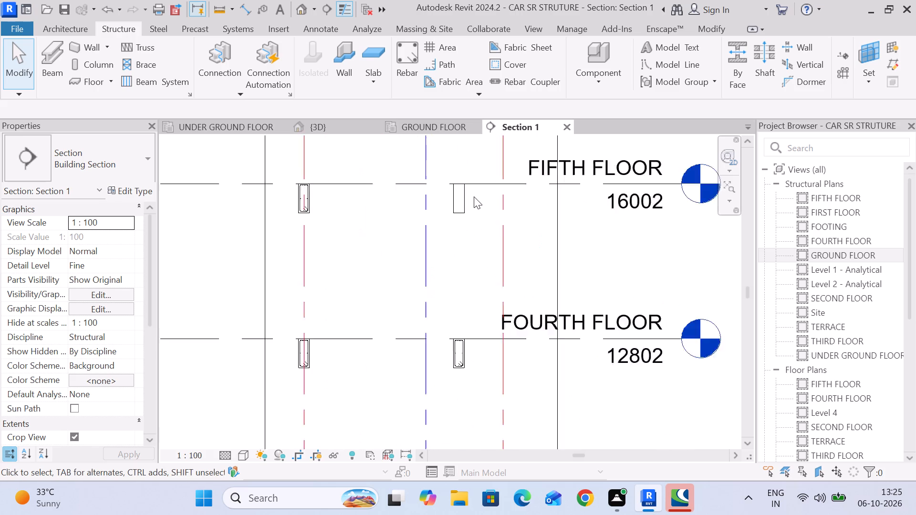
pyautogui.scroll(3, 474, 196)
pyautogui.moveTo(484, 281); pyautogui.dragTo(480, 198, button='middle')
pyautogui.scroll(1, 480, 198)
pyautogui.scroll(-7, 480, 202)
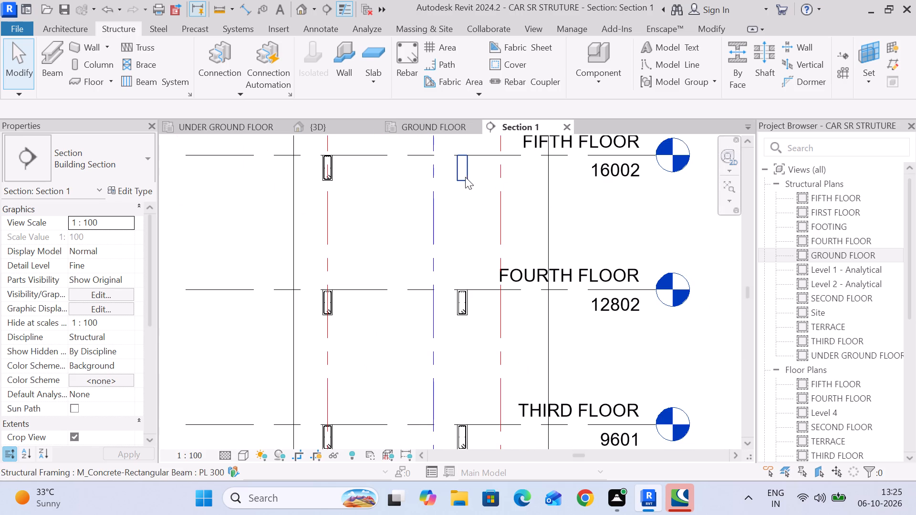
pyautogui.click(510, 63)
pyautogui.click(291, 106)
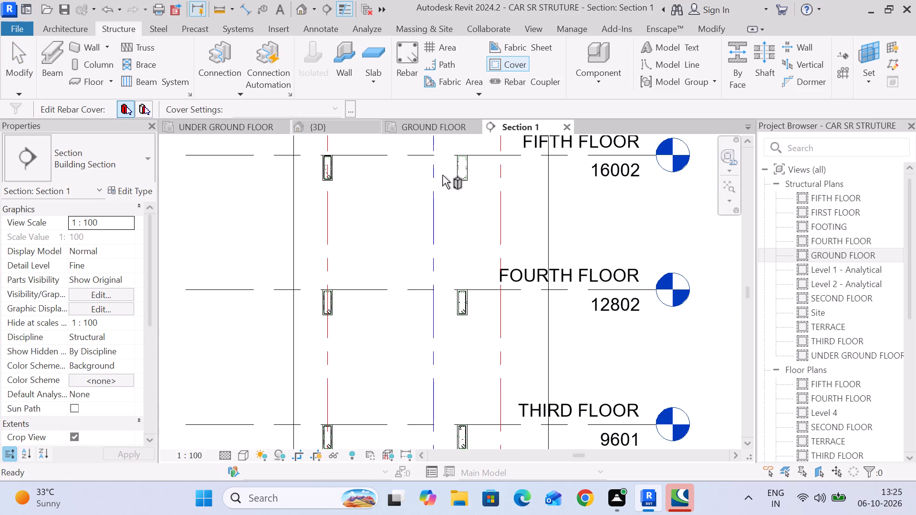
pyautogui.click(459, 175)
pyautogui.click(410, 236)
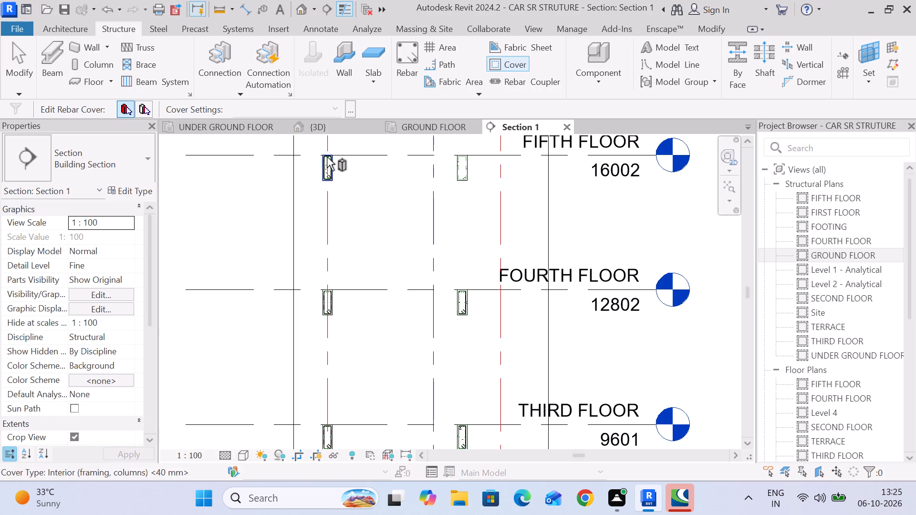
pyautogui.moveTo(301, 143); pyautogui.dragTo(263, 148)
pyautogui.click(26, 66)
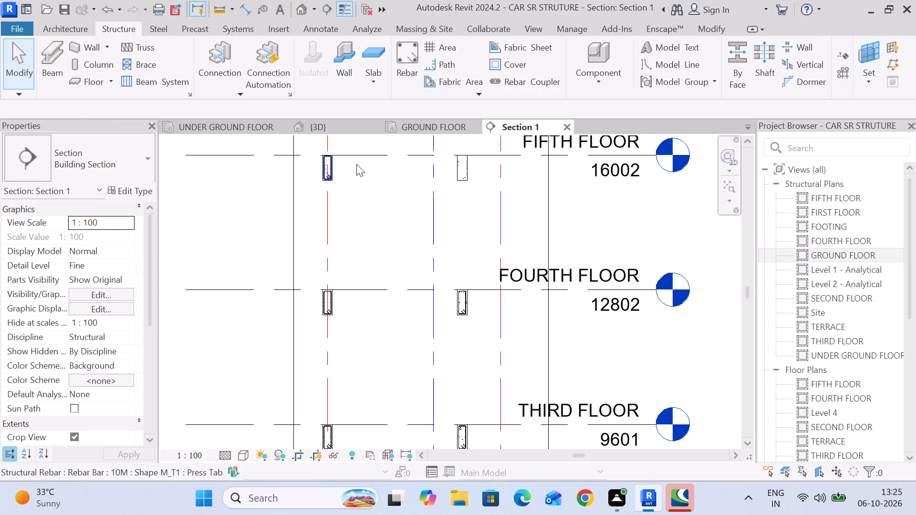
# Select the FIFTH FLOOR beam that has no rebar and examine its location in the 3D view before returning to Section 1.
pyautogui.click(462, 176)
pyautogui.click(311, 120)
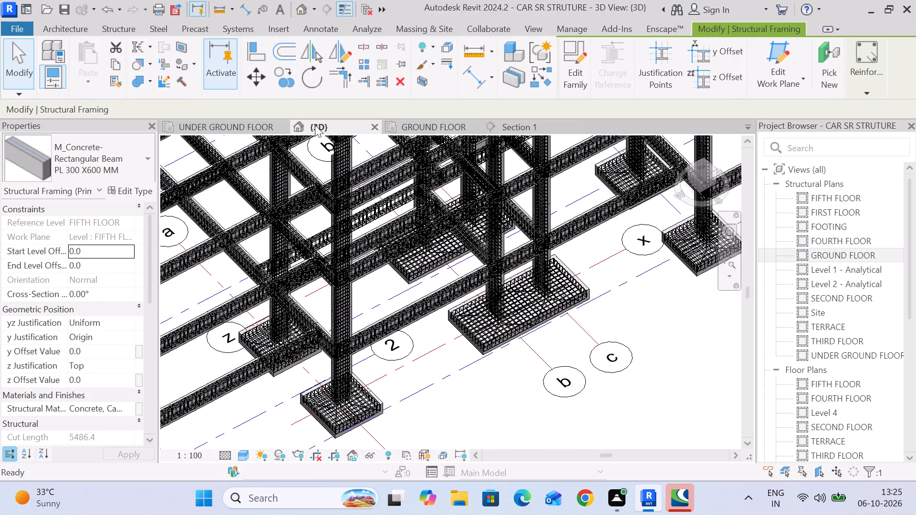
pyautogui.scroll(-13, 357, 169)
pyautogui.scroll(-6, 370, 253)
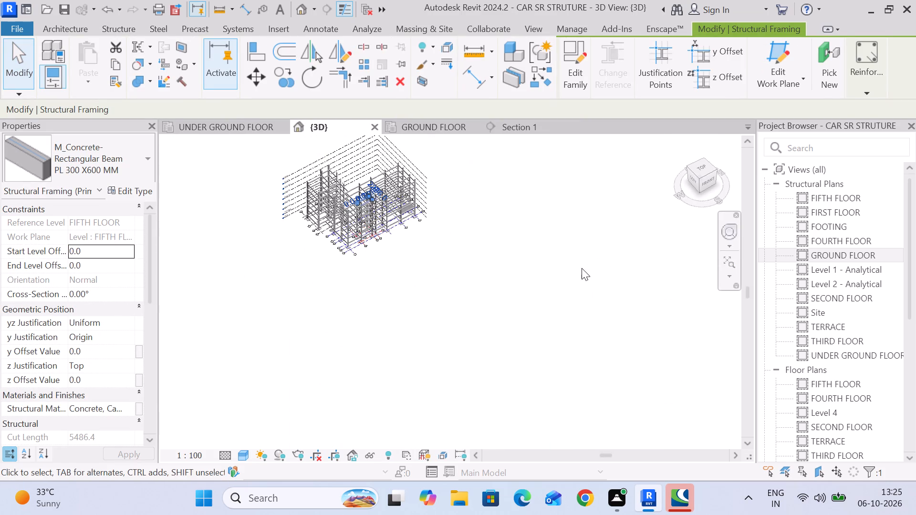
pyautogui.scroll(13, 358, 199)
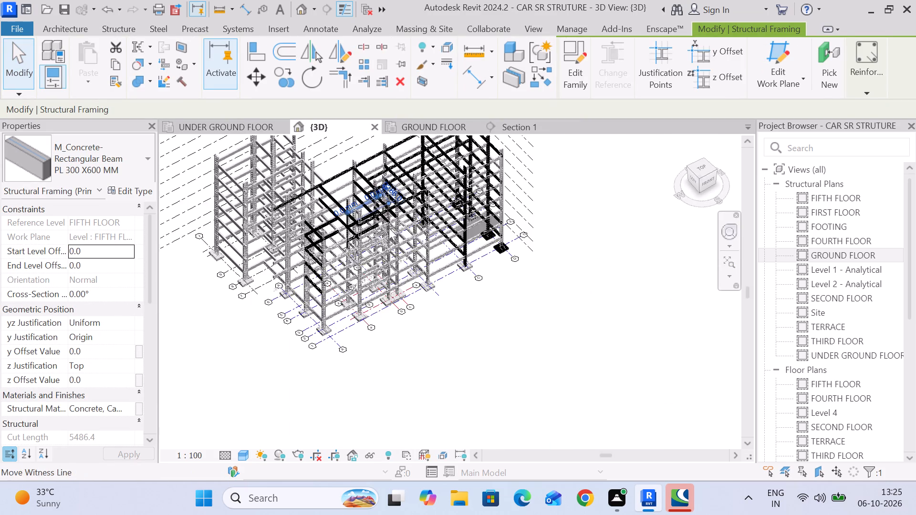
pyautogui.scroll(6, 364, 189)
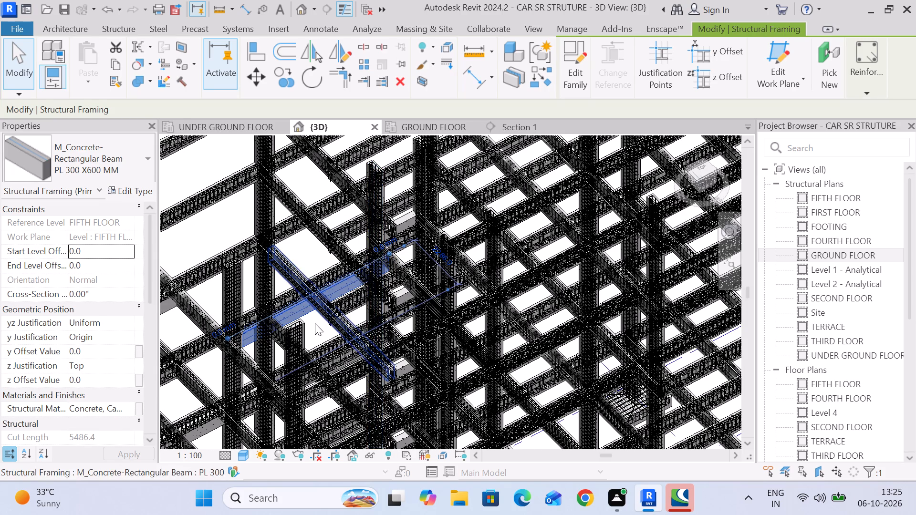
pyautogui.scroll(3, 315, 323)
pyautogui.scroll(-6, 353, 234)
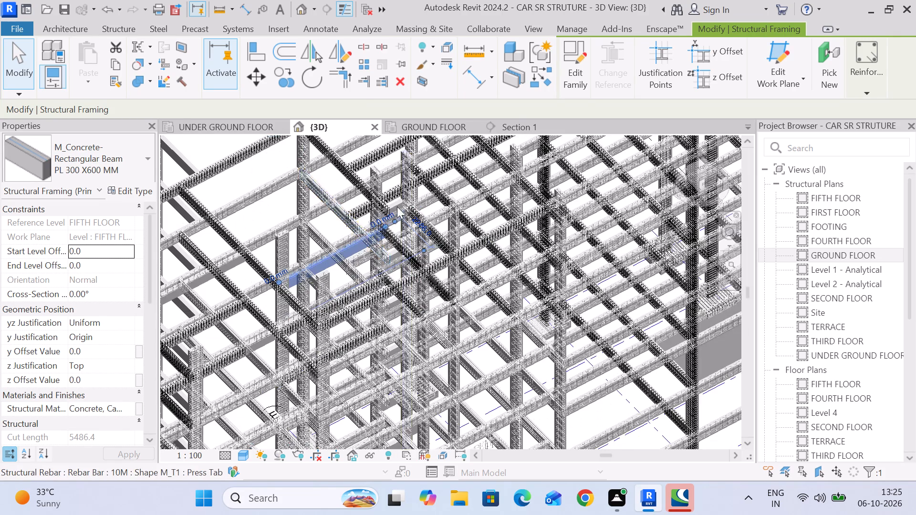
pyautogui.moveTo(397, 206); pyautogui.dragTo(311, 304, button='middle')
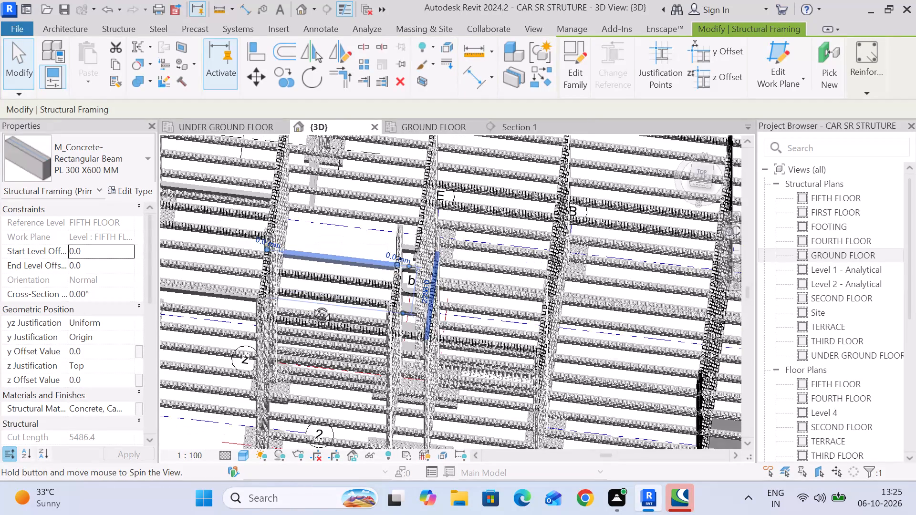
pyautogui.moveTo(311, 304); pyautogui.dragTo(177, 319, button='middle')
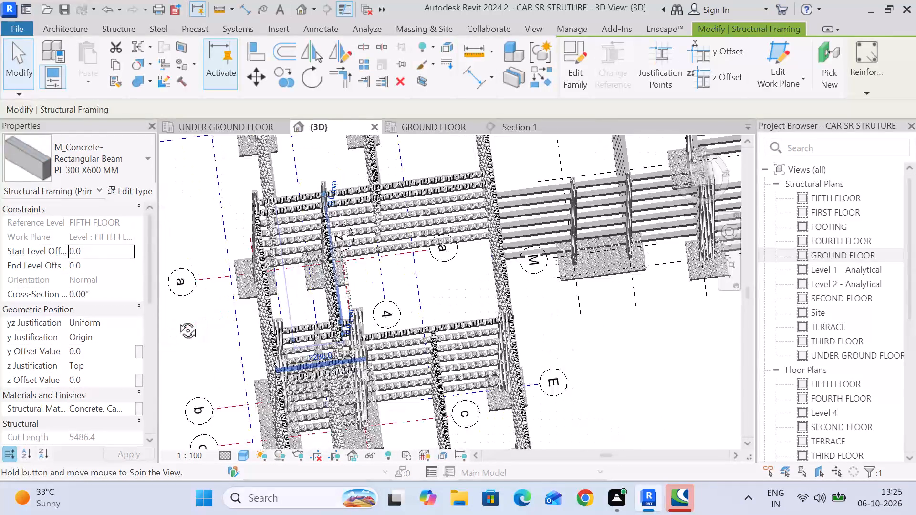
pyautogui.moveTo(177, 319); pyautogui.dragTo(339, 314, button='middle')
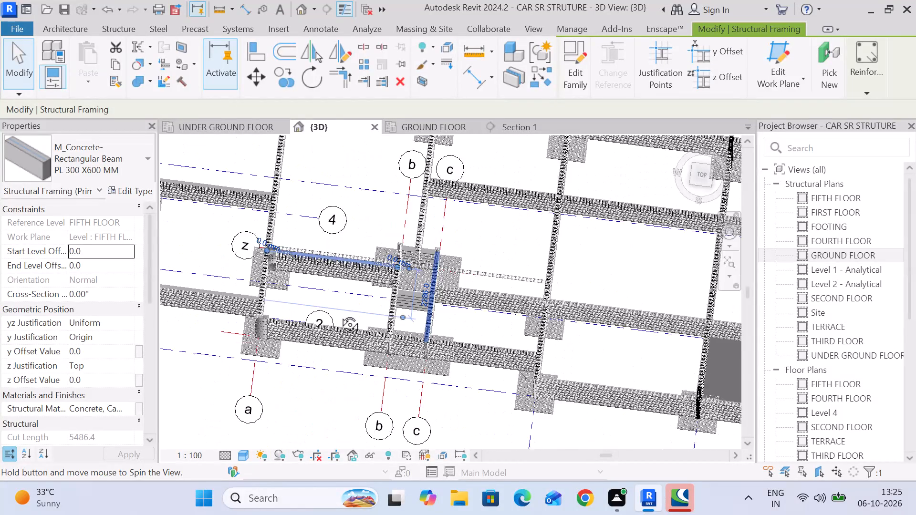
pyautogui.moveTo(339, 314); pyautogui.dragTo(342, 296, button='middle')
pyautogui.click(507, 124)
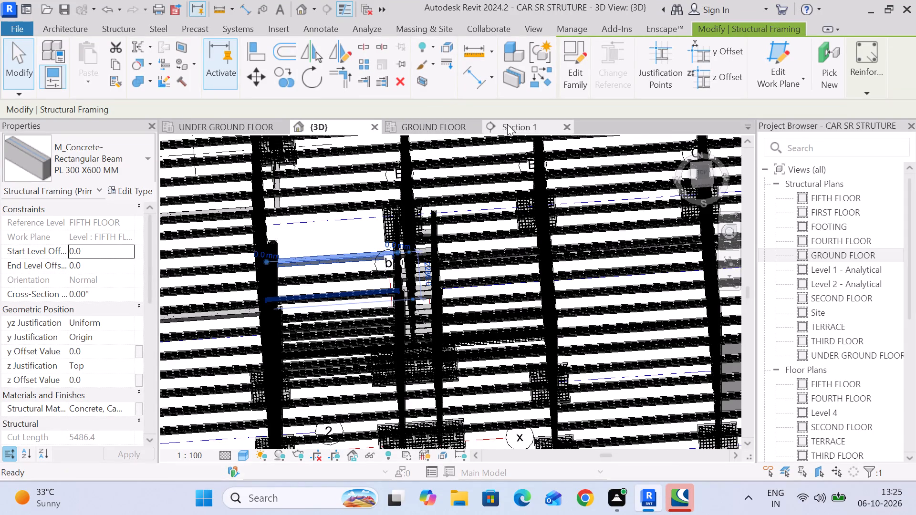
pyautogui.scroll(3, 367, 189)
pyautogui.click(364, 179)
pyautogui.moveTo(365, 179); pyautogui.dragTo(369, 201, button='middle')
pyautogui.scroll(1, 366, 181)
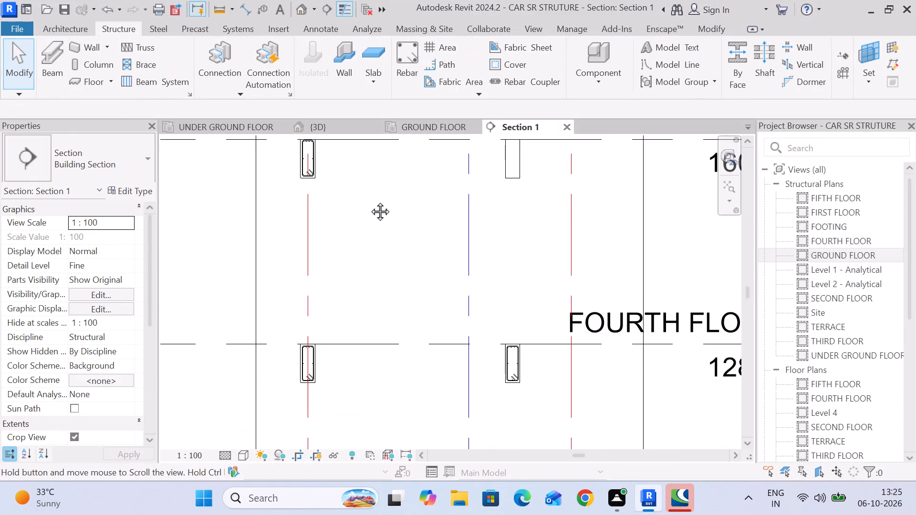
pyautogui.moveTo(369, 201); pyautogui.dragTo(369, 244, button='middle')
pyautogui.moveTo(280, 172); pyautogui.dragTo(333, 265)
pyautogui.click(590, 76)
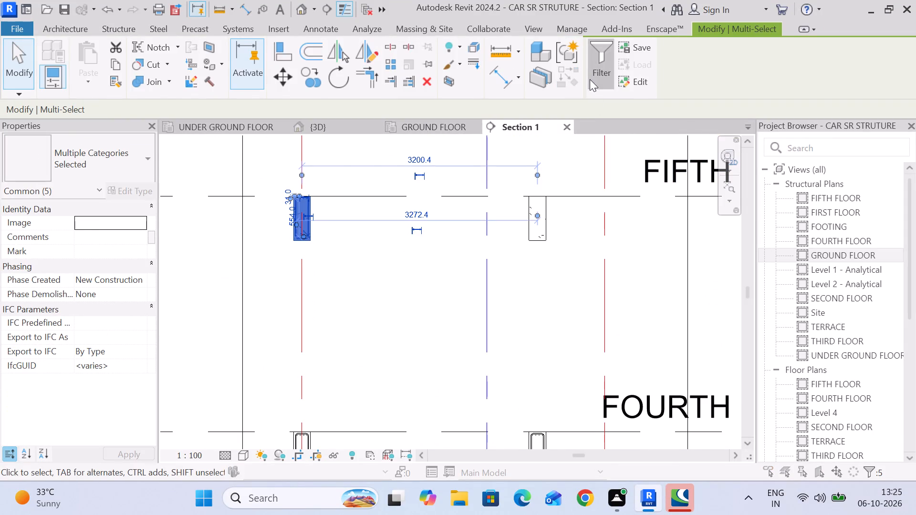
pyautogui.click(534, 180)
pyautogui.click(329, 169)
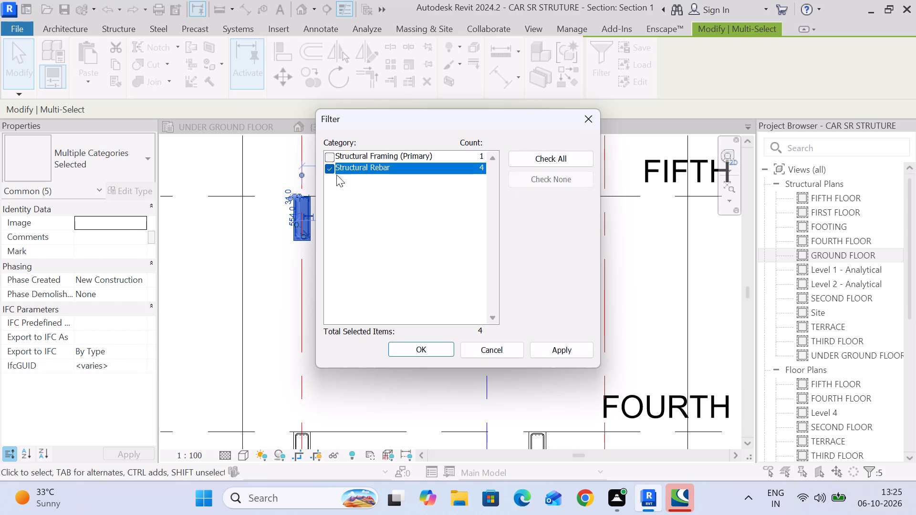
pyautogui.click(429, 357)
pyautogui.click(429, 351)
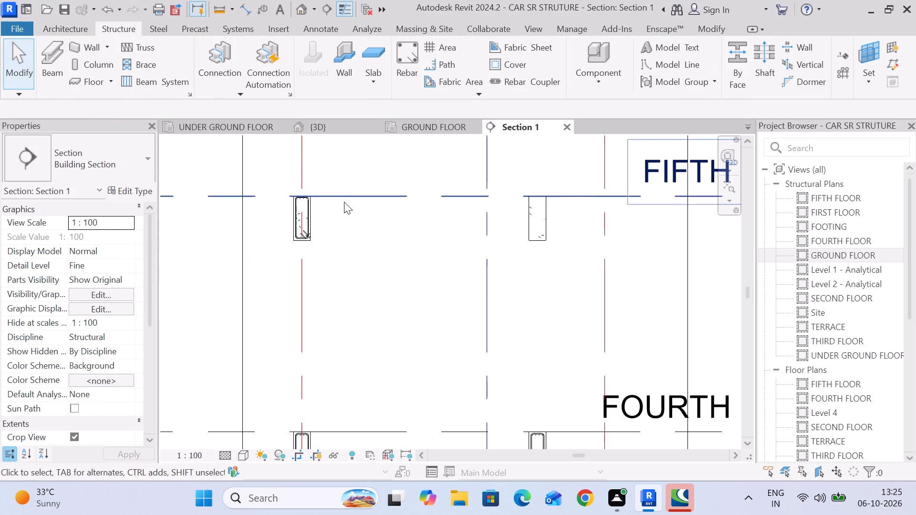
# Filter the reinforced FIFTH FLOOR beam's selection to Structural Rebar and copy the rebar 3200.4 mm into the unreinforced beam on that level.
pyautogui.moveTo(267, 168); pyautogui.dragTo(337, 283)
pyautogui.click(601, 61)
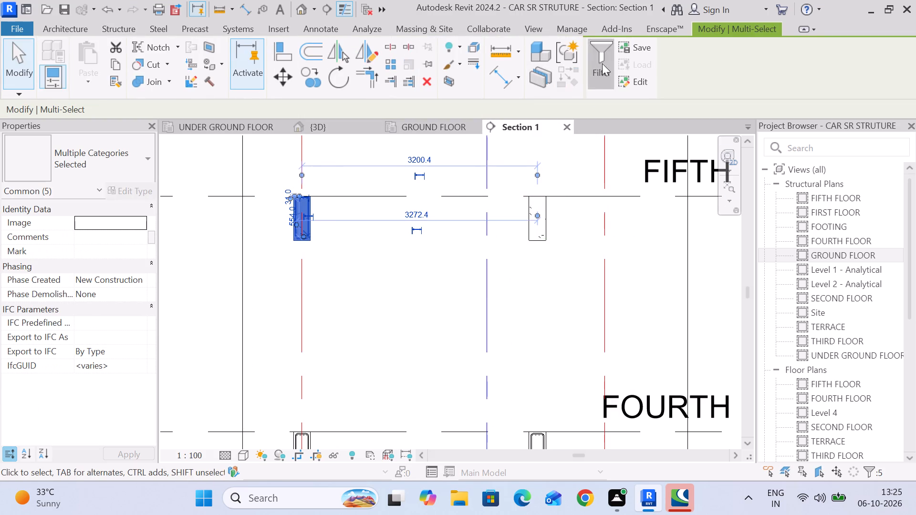
pyautogui.click(543, 180)
pyautogui.click(328, 170)
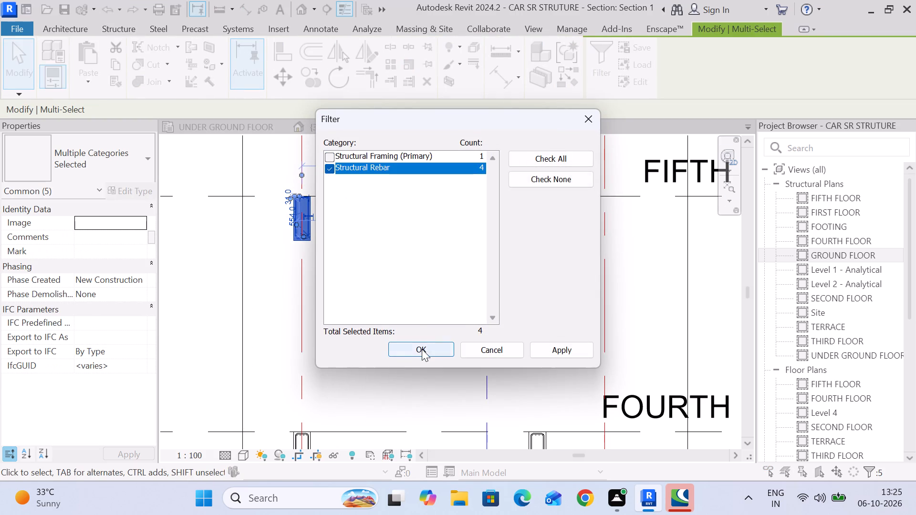
pyautogui.click(422, 349)
pyautogui.click(281, 90)
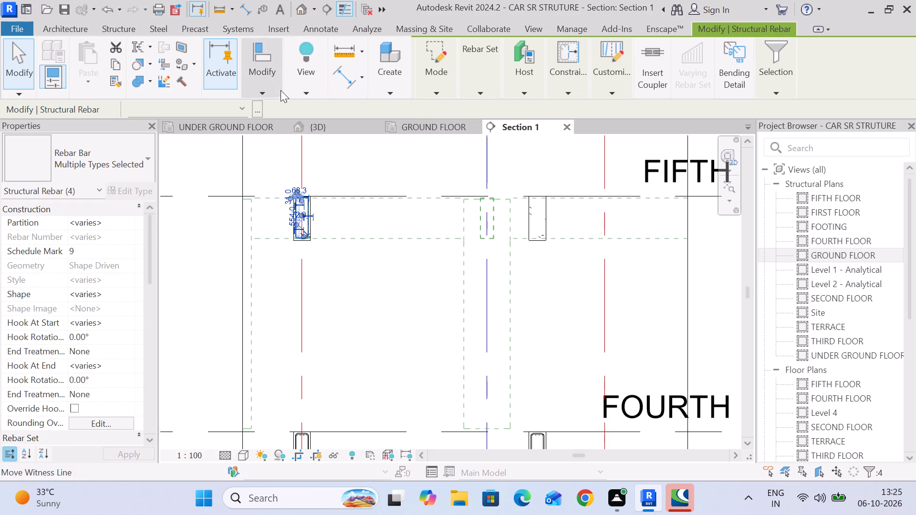
pyautogui.click(289, 139)
pyautogui.scroll(12, 277, 256)
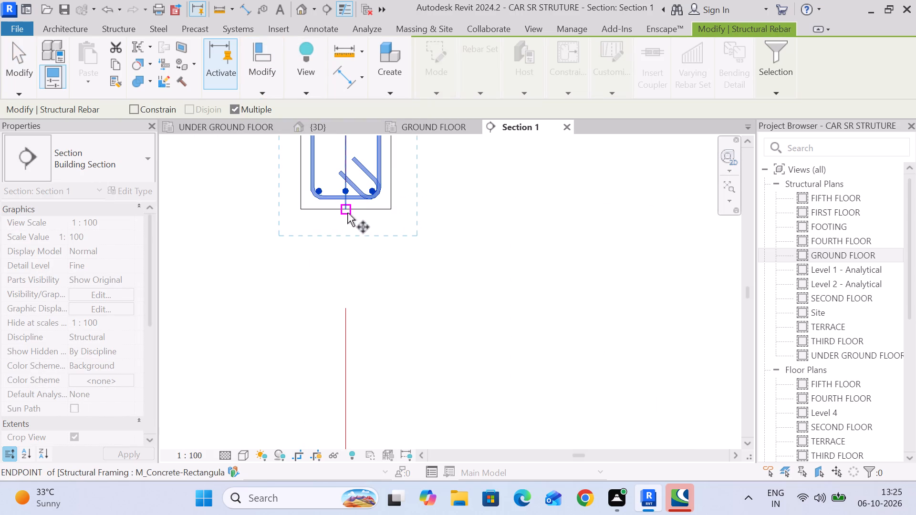
pyautogui.click(346, 210)
pyautogui.scroll(-5, 550, 211)
pyautogui.moveTo(558, 218); pyautogui.dragTo(288, 232, button='middle')
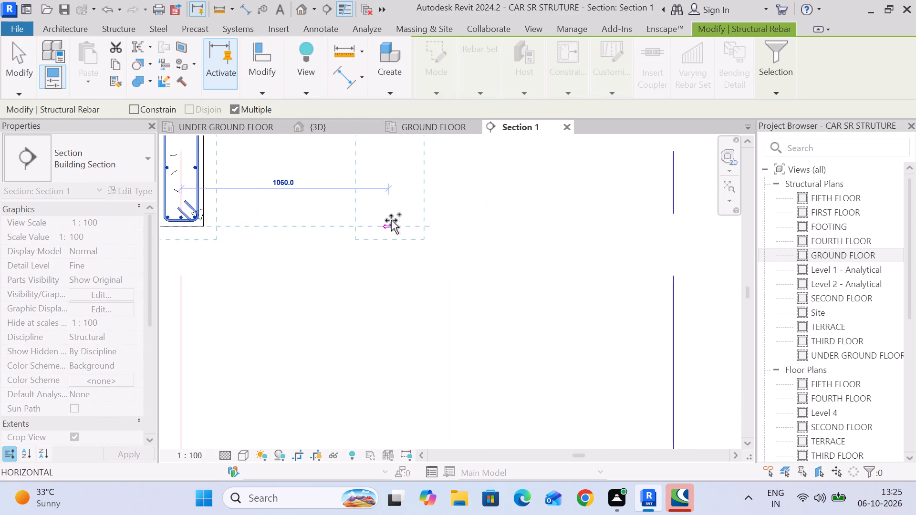
pyautogui.scroll(-7, 398, 220)
pyautogui.scroll(6, 548, 221)
pyautogui.click(552, 223)
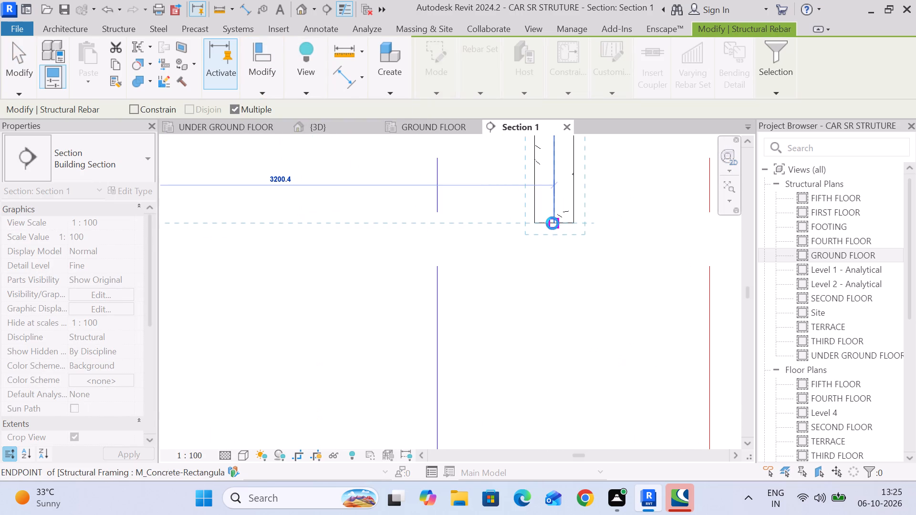
pyautogui.click(23, 63)
# Select the 10M stirrup set outside any beam outline at UNDER GROUND FLOOR level in Section 1 and examine its location in the 3D view.
pyautogui.scroll(-3, 620, 270)
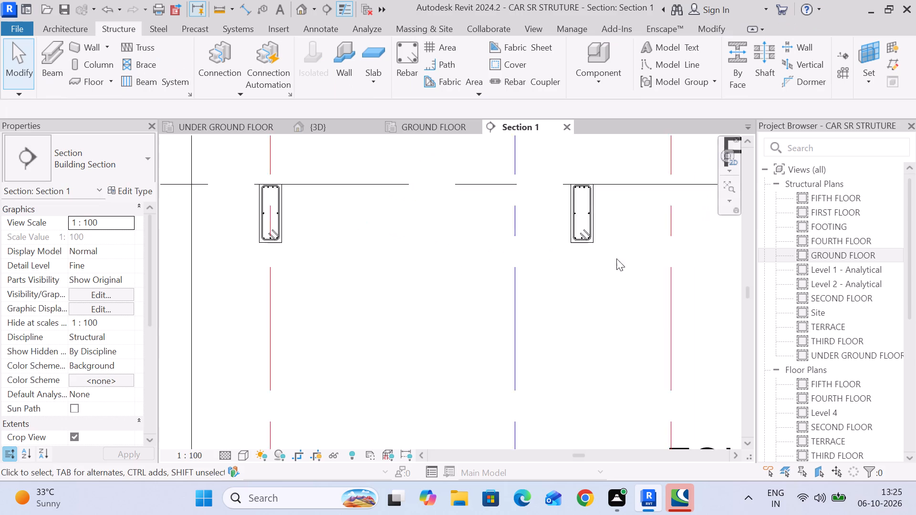
pyautogui.scroll(-9, 616, 258)
pyautogui.moveTo(605, 261); pyautogui.dragTo(432, 198, button='middle')
pyautogui.scroll(-12, 458, 222)
pyautogui.moveTo(468, 334); pyautogui.dragTo(458, 273, button='middle')
pyautogui.scroll(5, 468, 334)
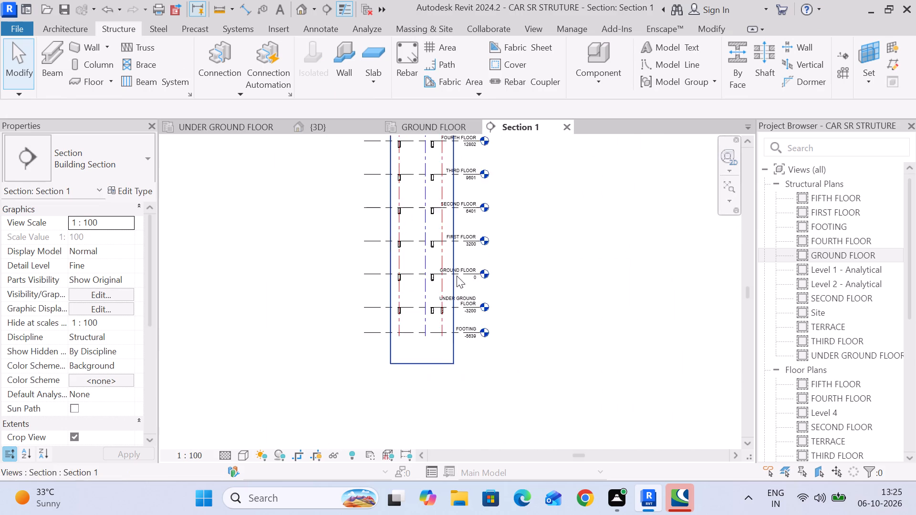
pyautogui.scroll(18, 457, 276)
pyautogui.click(433, 267)
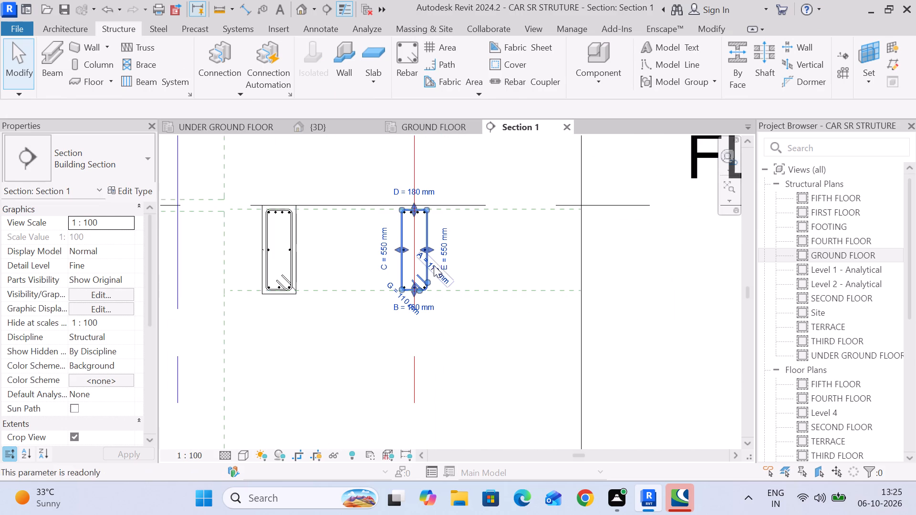
pyautogui.click(329, 129)
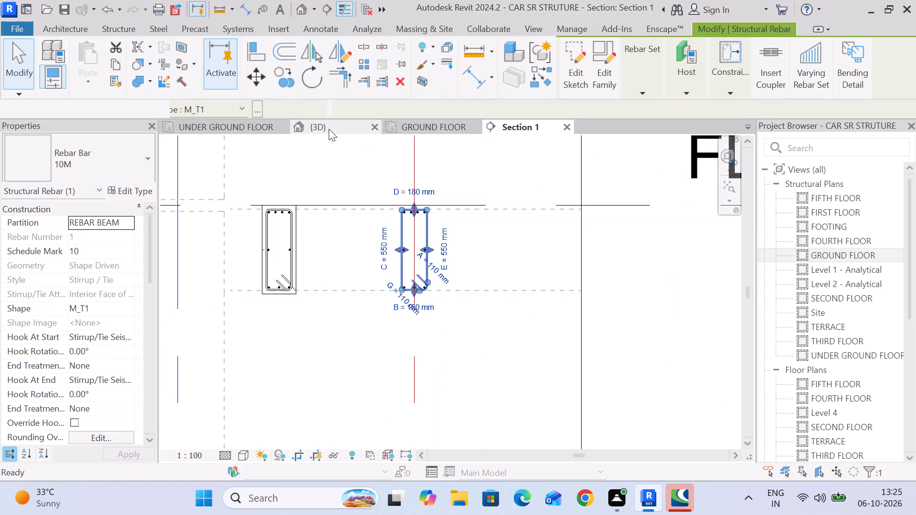
pyautogui.scroll(-2, 430, 235)
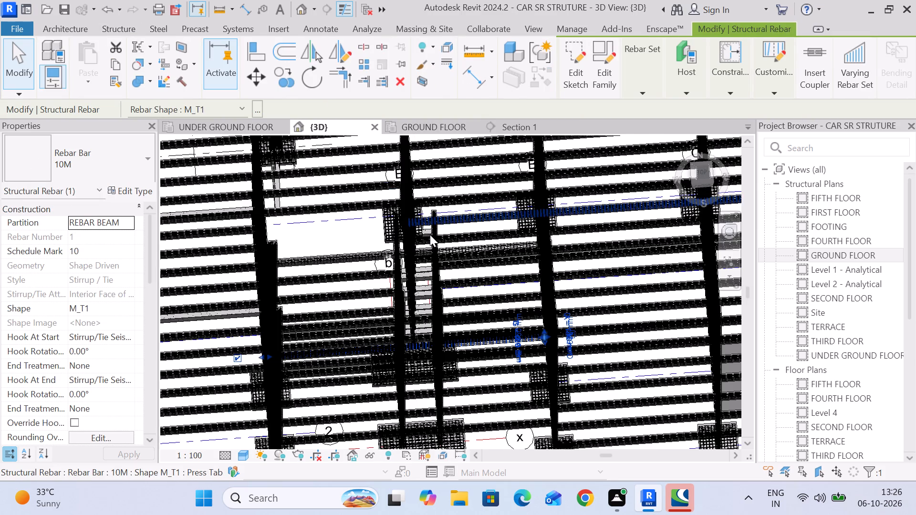
pyautogui.scroll(-2, 430, 235)
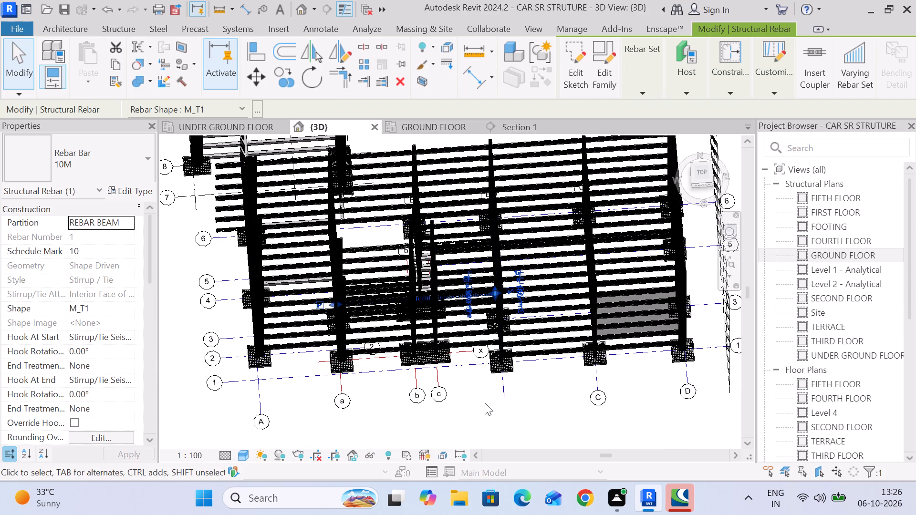
pyautogui.moveTo(485, 403); pyautogui.dragTo(550, 218, button='middle')
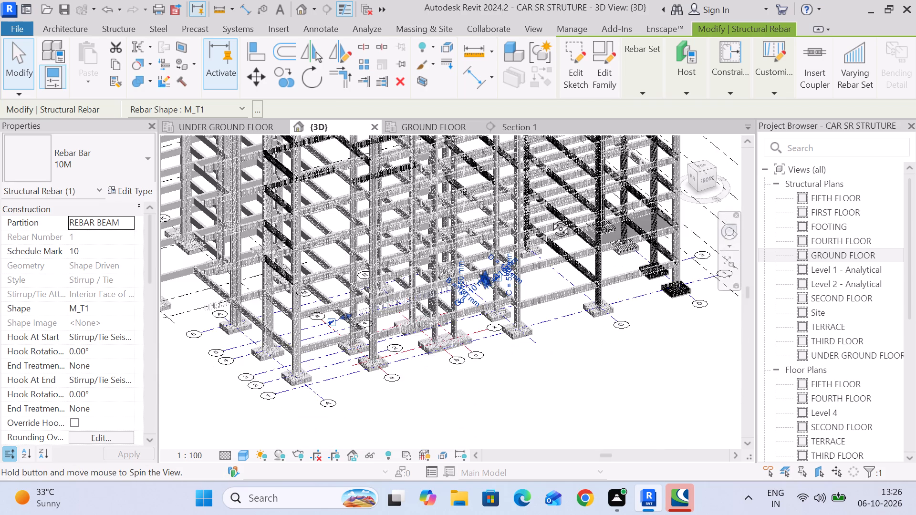
pyautogui.moveTo(550, 218); pyautogui.dragTo(575, 184, button='middle')
pyautogui.moveTo(505, 405); pyautogui.dragTo(510, 398, button='middle')
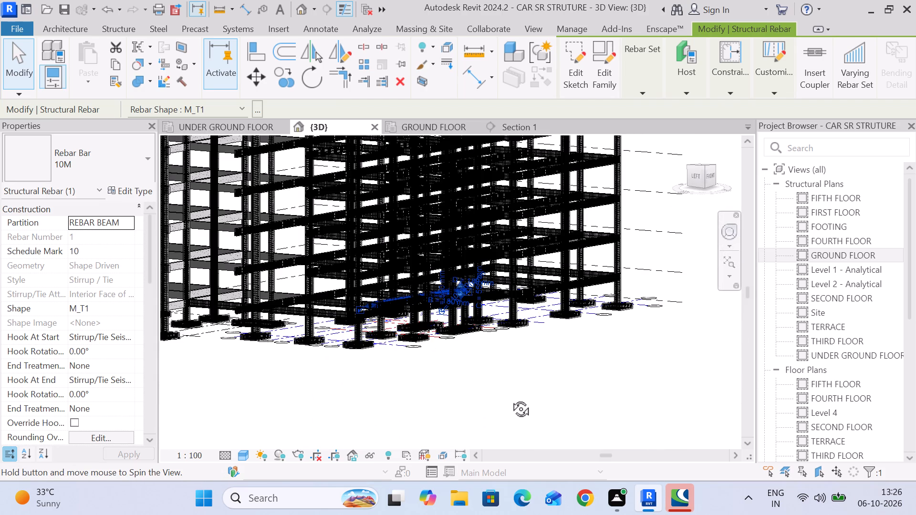
pyautogui.moveTo(510, 398); pyautogui.dragTo(580, 180, button='middle')
pyautogui.moveTo(579, 372); pyautogui.dragTo(613, 420, button='middle')
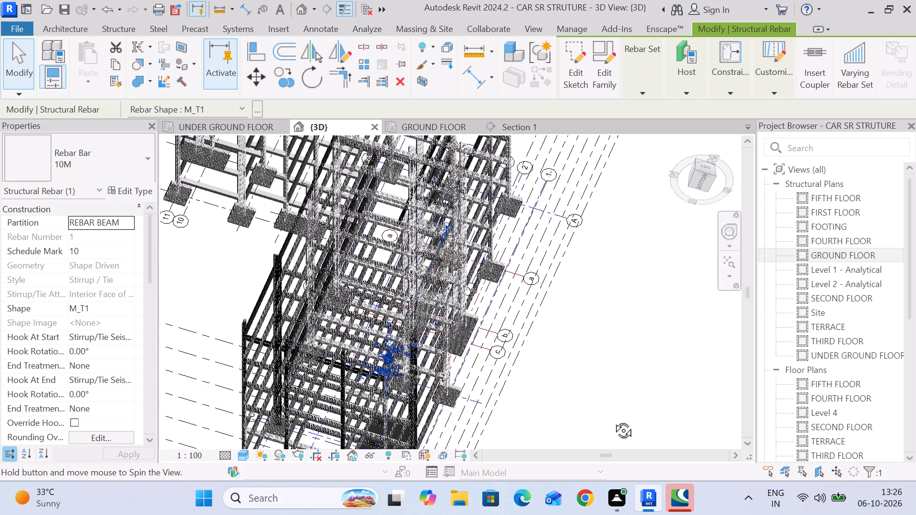
pyautogui.moveTo(613, 420); pyautogui.dragTo(611, 452, button='middle')
pyautogui.scroll(14, 385, 371)
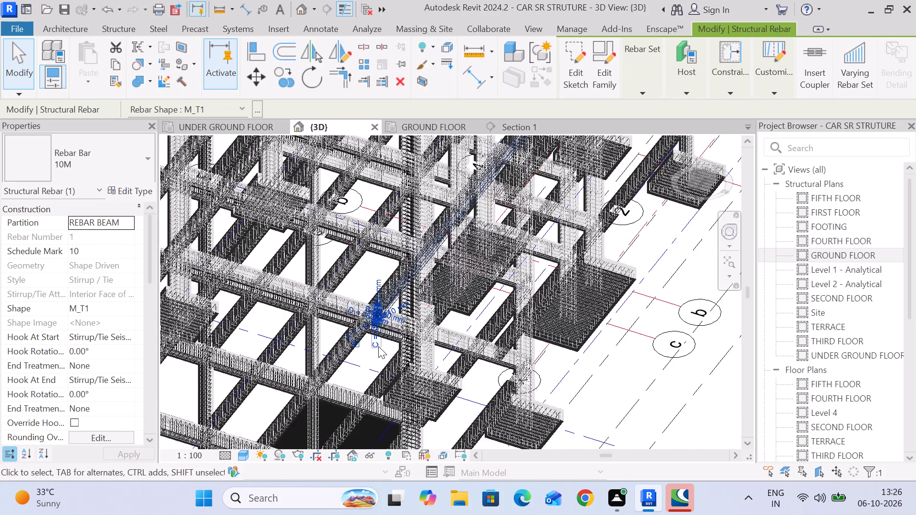
pyautogui.scroll(5, 378, 346)
pyautogui.scroll(-4, 378, 346)
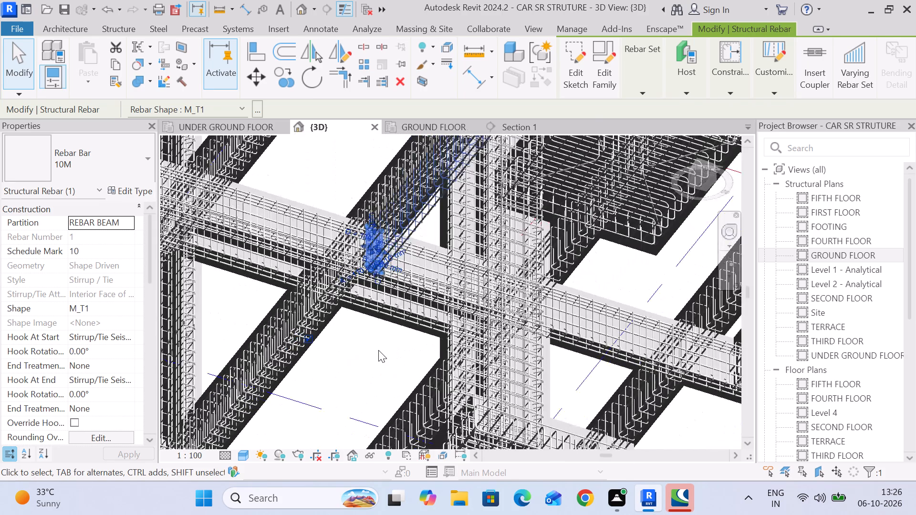
pyautogui.scroll(-3, 387, 381)
pyautogui.keyDown('shift'); pyautogui.moveTo(383, 399); pyautogui.dragTo(381, 352, button='middle'); pyautogui.keyUp('shift')
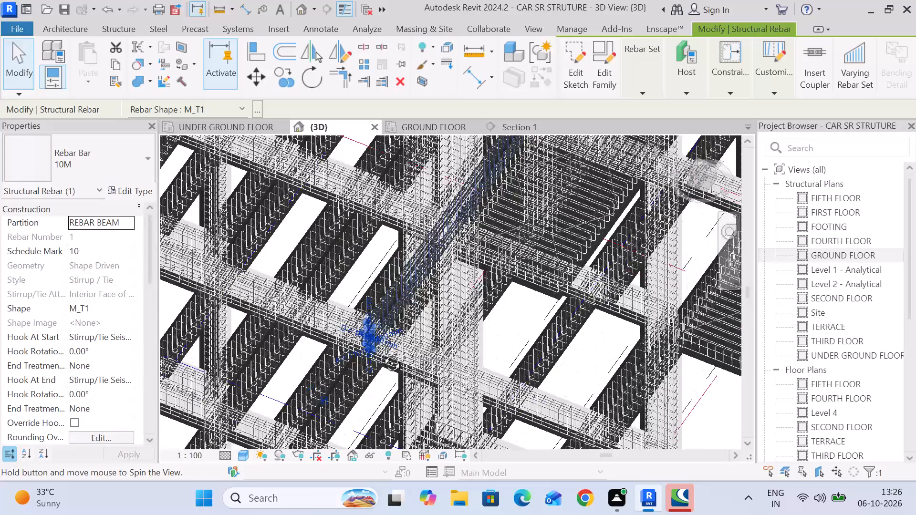
pyautogui.keyDown('shift'); pyautogui.moveTo(381, 352); pyautogui.dragTo(380, 336, button='middle'); pyautogui.keyUp('shift')
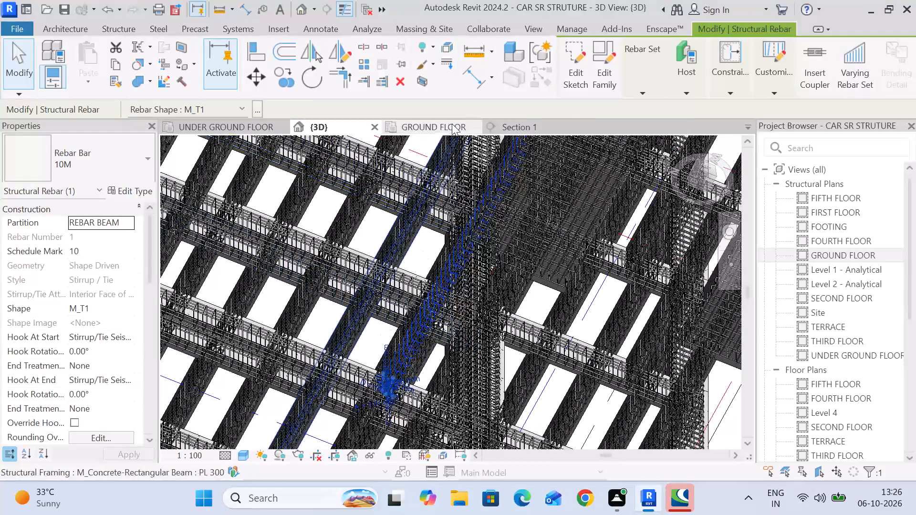
pyautogui.moveTo(521, 130); pyautogui.dragTo(516, 131)
pyautogui.click(344, 132)
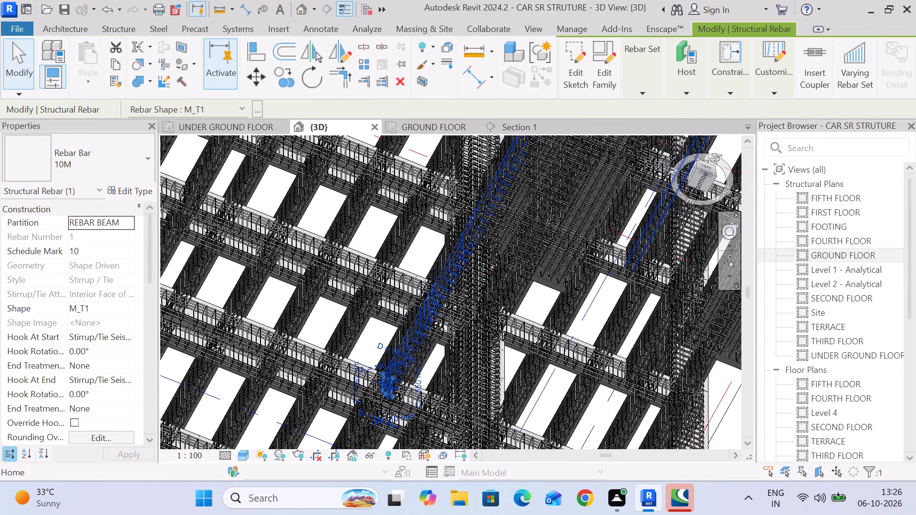
# Restore the 3D home view, examine the selected stirrup set among the neighbouring beams, and return to Section 1.
pyautogui.click(682, 142)
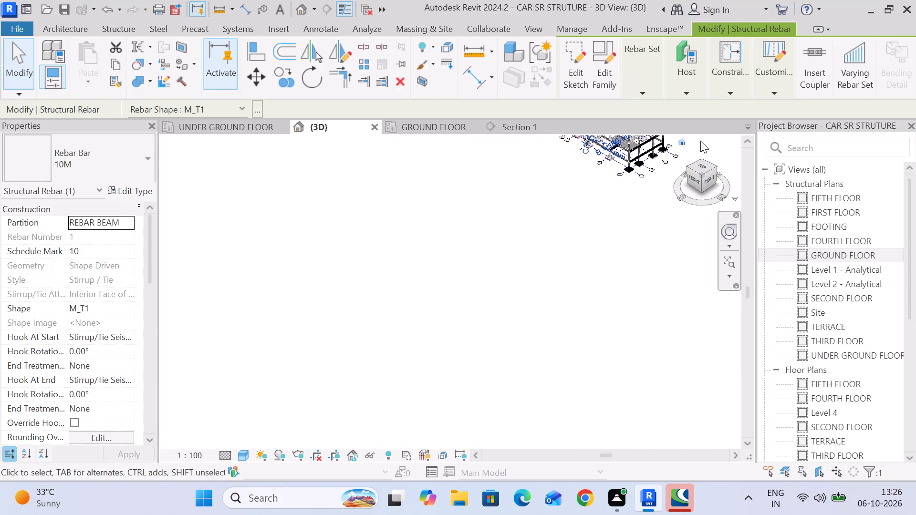
pyautogui.scroll(6, 462, 318)
pyautogui.scroll(12, 430, 345)
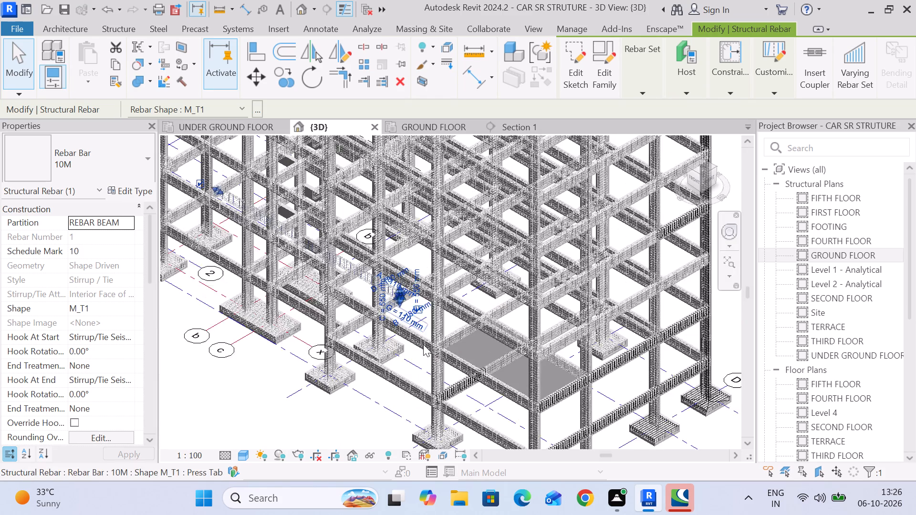
pyautogui.scroll(1, 423, 344)
pyautogui.moveTo(378, 277); pyautogui.dragTo(464, 336, button='middle')
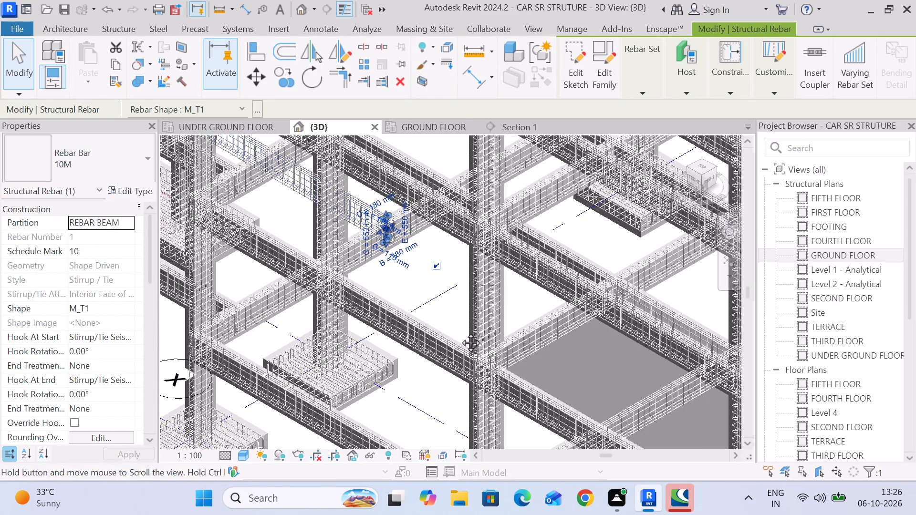
pyautogui.moveTo(464, 336); pyautogui.dragTo(471, 345, button='middle')
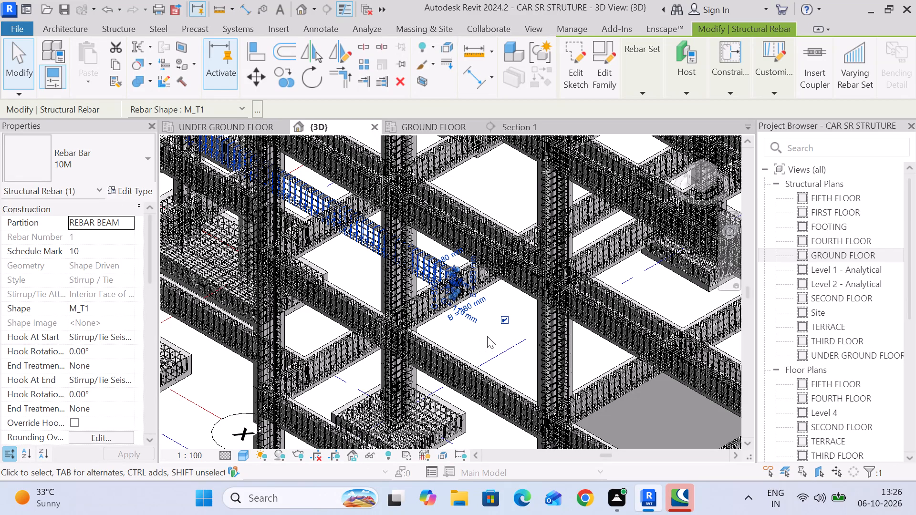
pyautogui.moveTo(344, 272); pyautogui.dragTo(395, 330, button='middle')
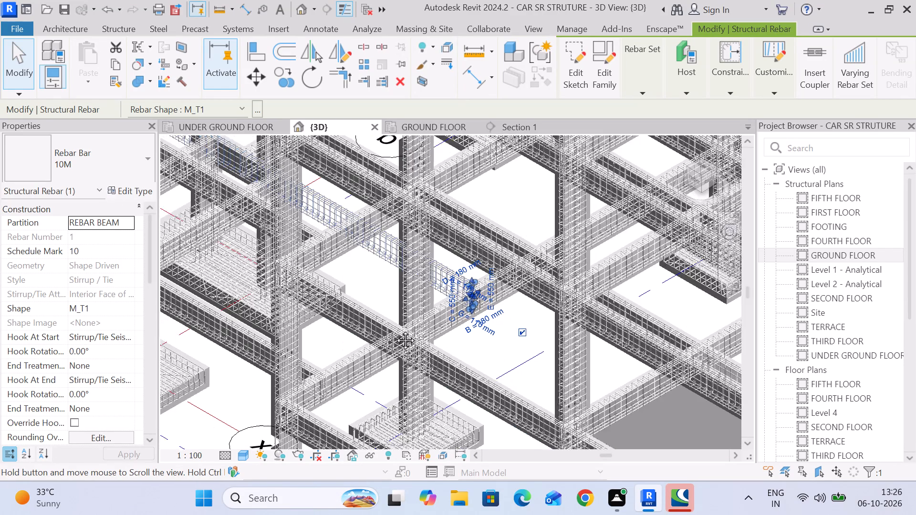
pyautogui.moveTo(395, 330); pyautogui.dragTo(411, 357, button='middle')
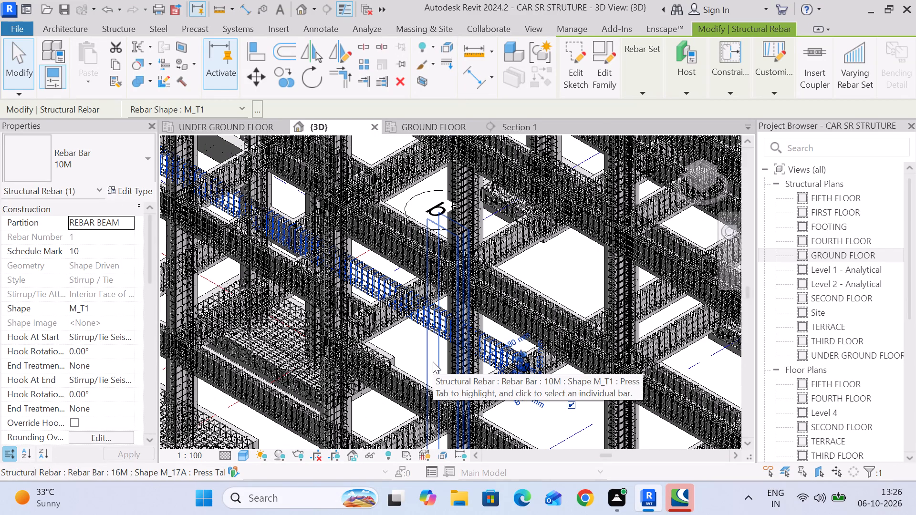
pyautogui.click(511, 129)
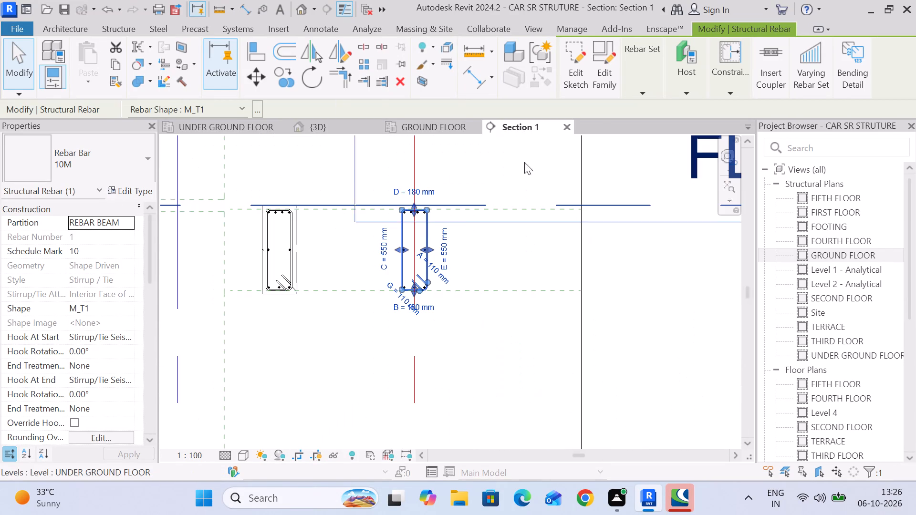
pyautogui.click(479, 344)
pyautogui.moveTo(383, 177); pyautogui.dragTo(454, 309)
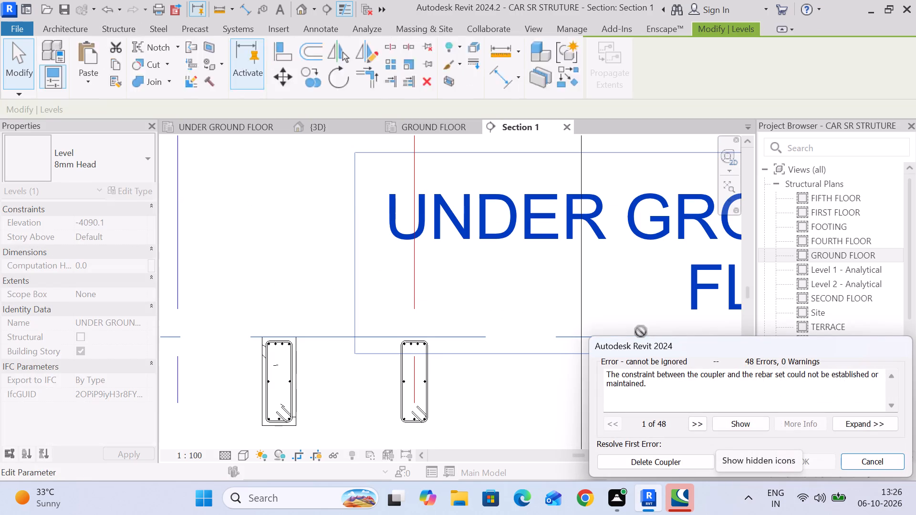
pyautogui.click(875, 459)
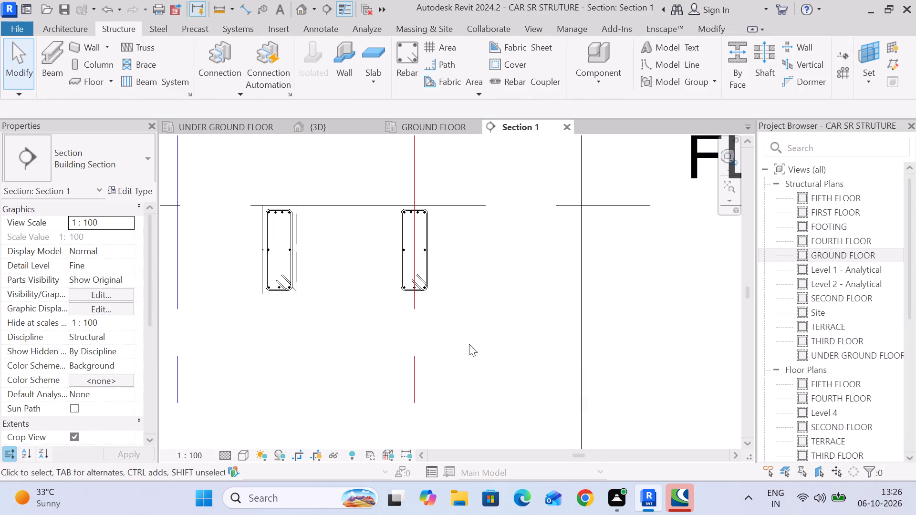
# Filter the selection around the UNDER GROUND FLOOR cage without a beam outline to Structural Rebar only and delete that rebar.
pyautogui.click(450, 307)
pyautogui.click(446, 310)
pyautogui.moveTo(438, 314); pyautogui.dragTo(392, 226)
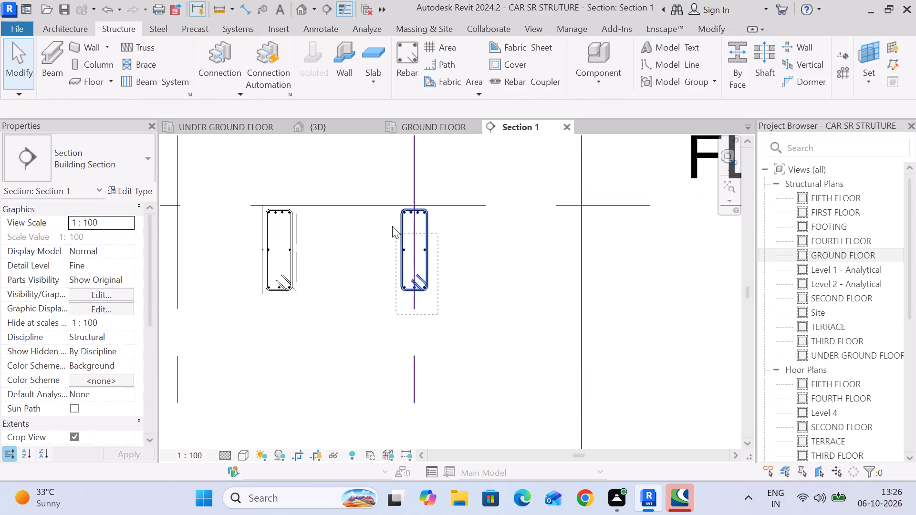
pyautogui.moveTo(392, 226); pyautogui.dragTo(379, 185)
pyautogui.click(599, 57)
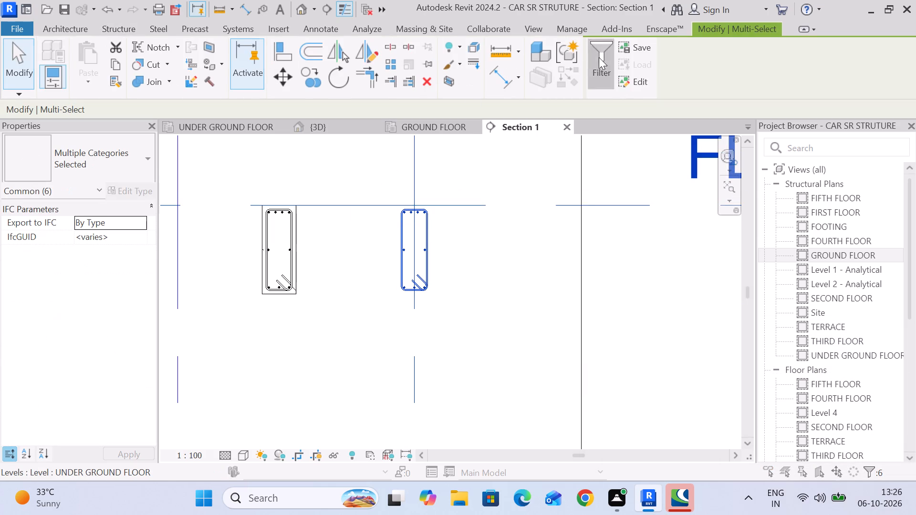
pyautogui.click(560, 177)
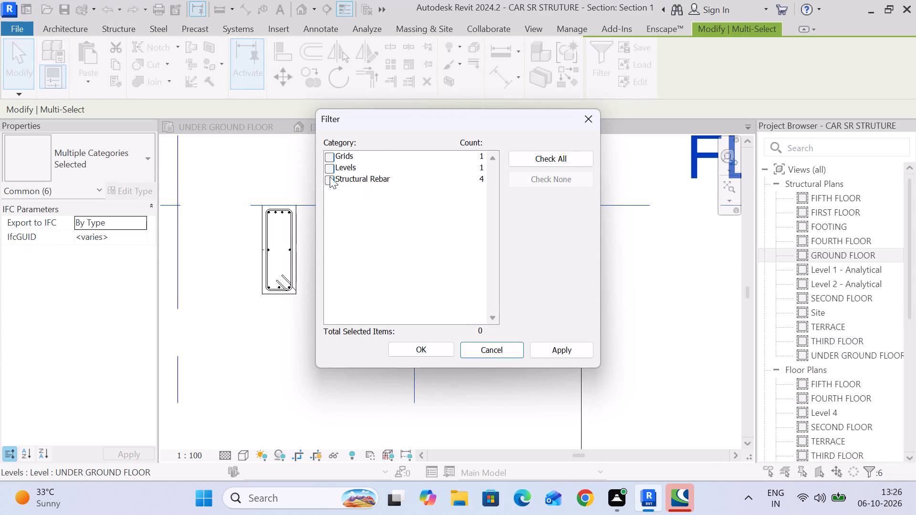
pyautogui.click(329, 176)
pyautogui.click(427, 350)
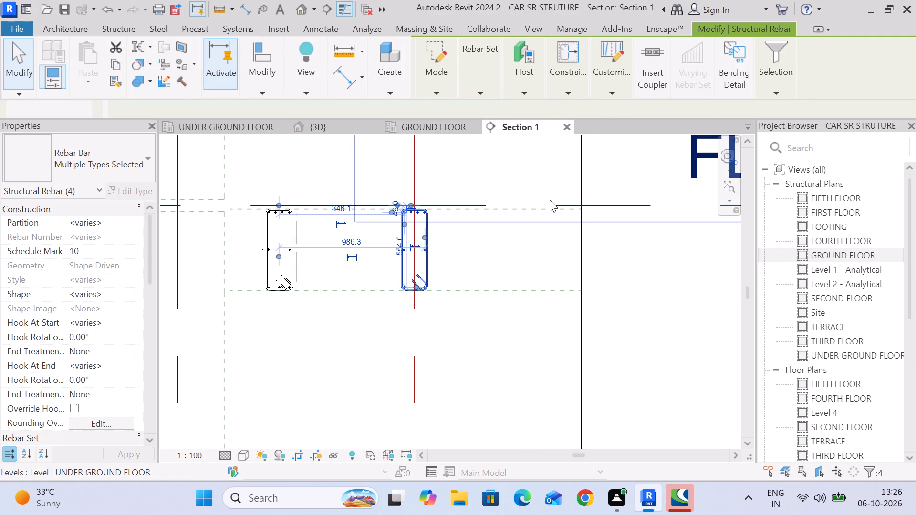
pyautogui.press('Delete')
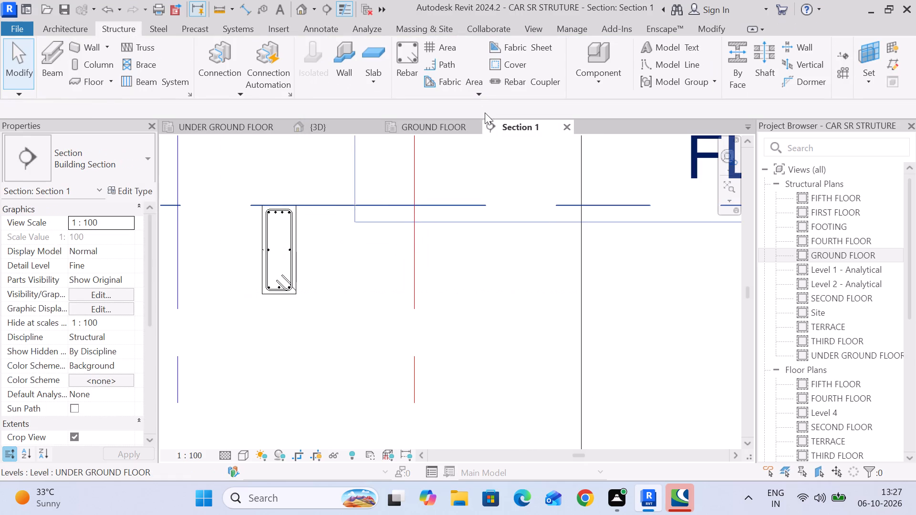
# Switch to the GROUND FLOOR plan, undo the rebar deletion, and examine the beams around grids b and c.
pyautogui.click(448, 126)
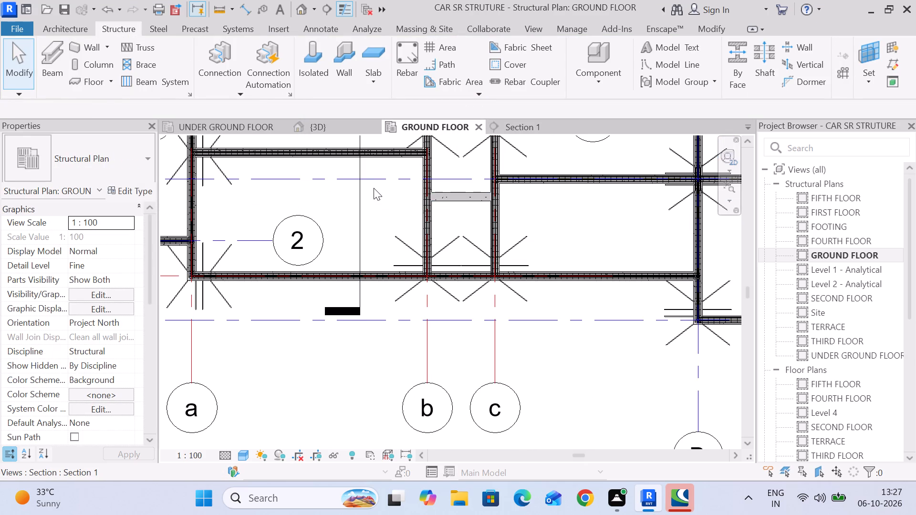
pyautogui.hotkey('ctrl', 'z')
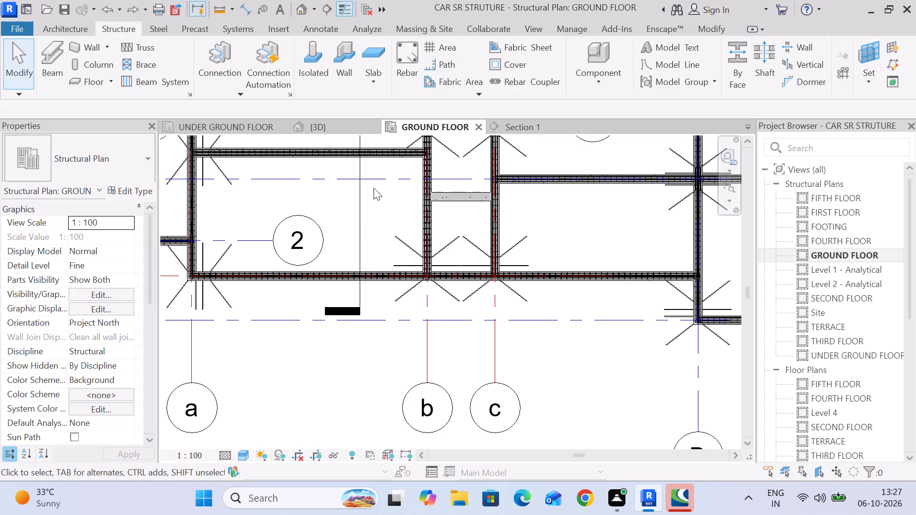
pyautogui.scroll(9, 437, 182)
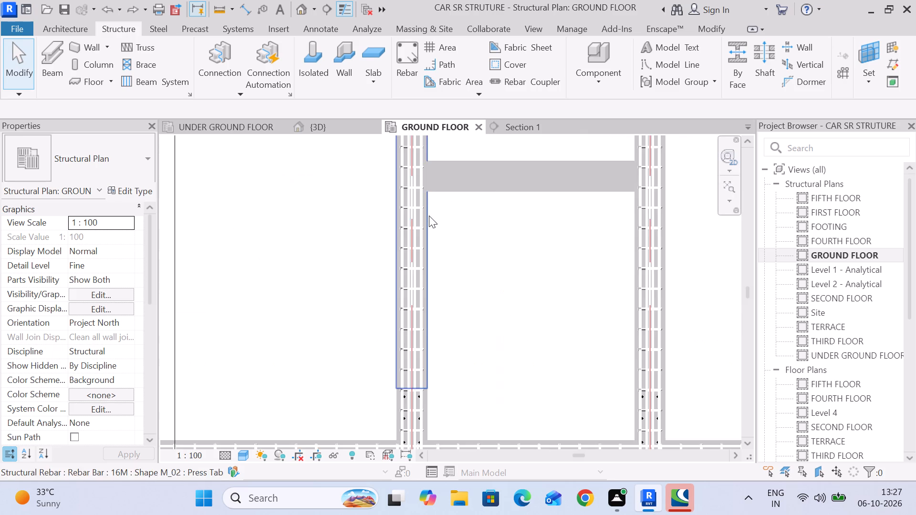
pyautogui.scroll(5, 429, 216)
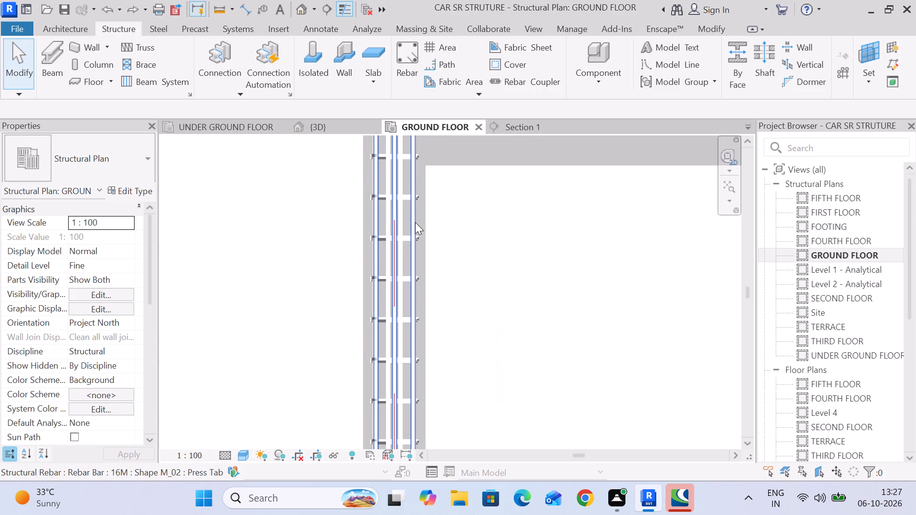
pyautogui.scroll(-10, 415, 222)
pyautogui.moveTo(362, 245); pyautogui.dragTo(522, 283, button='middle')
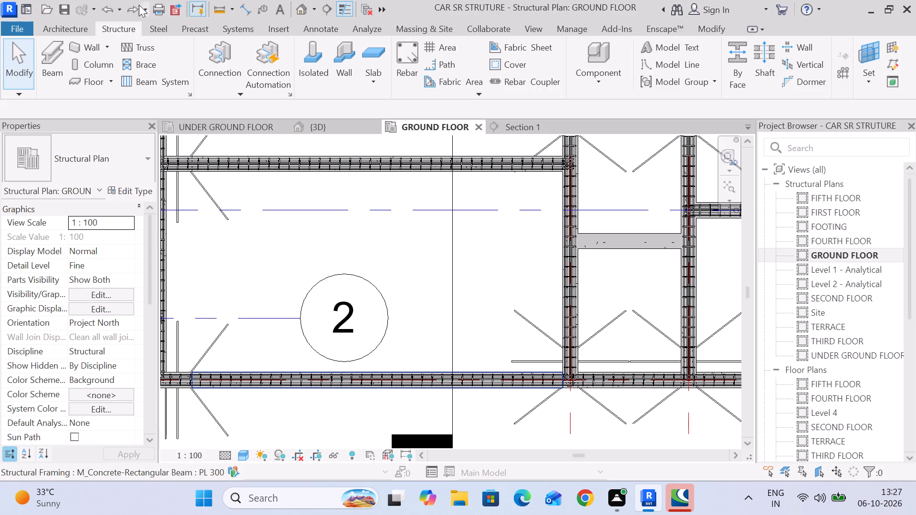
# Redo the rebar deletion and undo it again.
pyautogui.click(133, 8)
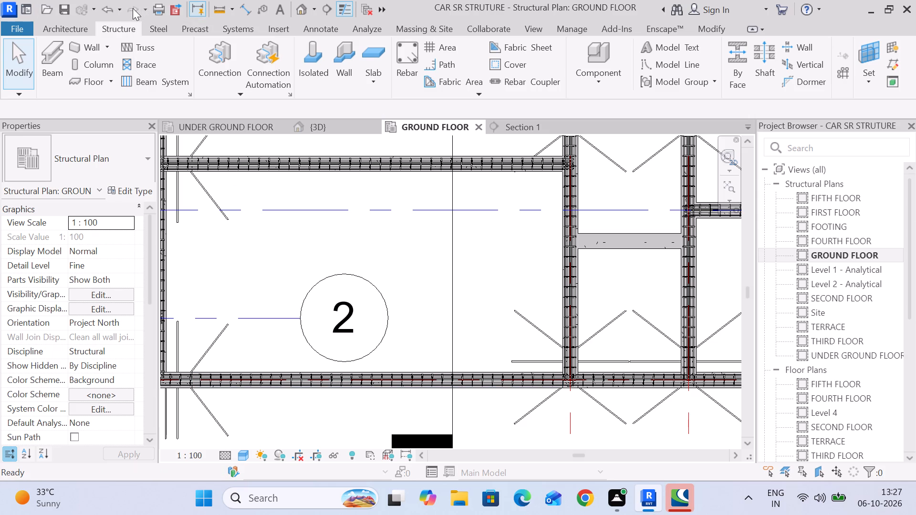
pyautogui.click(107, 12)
# Examine the reinforced beams and the column junction east of grids b and c on the GROUND FLOOR plan.
pyautogui.moveTo(352, 230); pyautogui.dragTo(266, 229, button='middle')
pyautogui.scroll(-4, 263, 226)
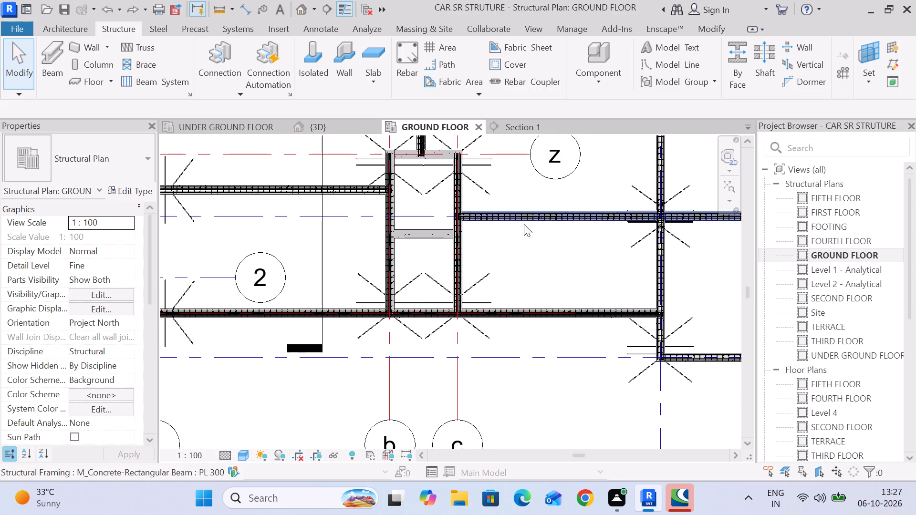
pyautogui.moveTo(513, 208); pyautogui.dragTo(316, 208, button='middle')
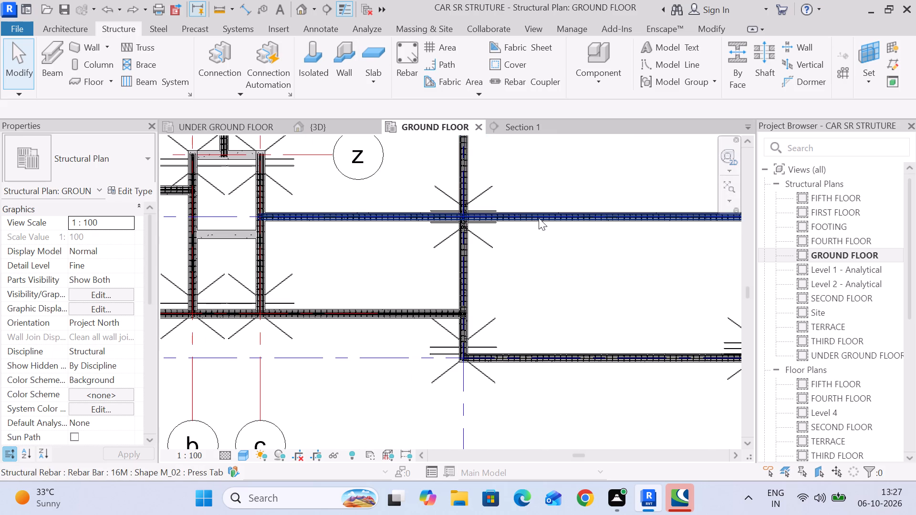
pyautogui.moveTo(550, 225); pyautogui.dragTo(468, 227, button='middle')
pyautogui.scroll(-1, 463, 227)
pyautogui.scroll(6, 405, 236)
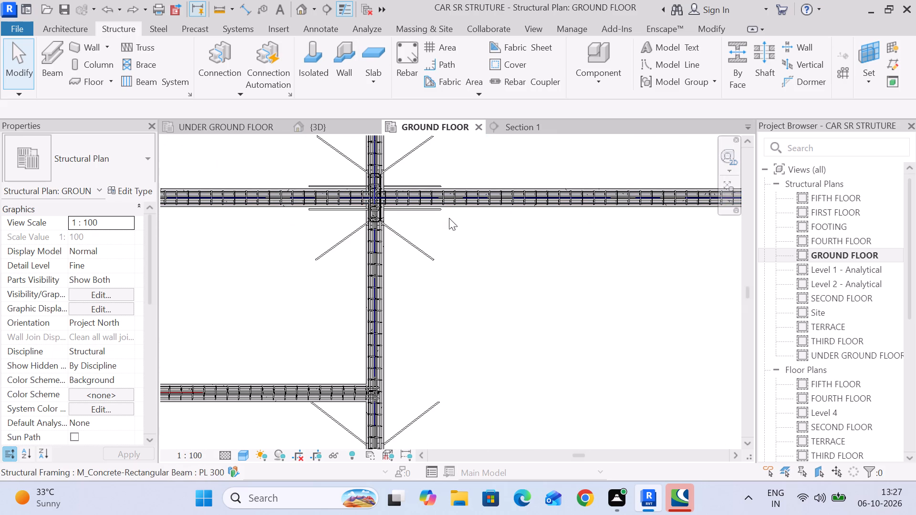
pyautogui.scroll(6, 431, 207)
pyautogui.scroll(4, 344, 224)
pyautogui.moveTo(345, 230); pyautogui.dragTo(572, 312, button='middle')
pyautogui.scroll(-4, 251, 306)
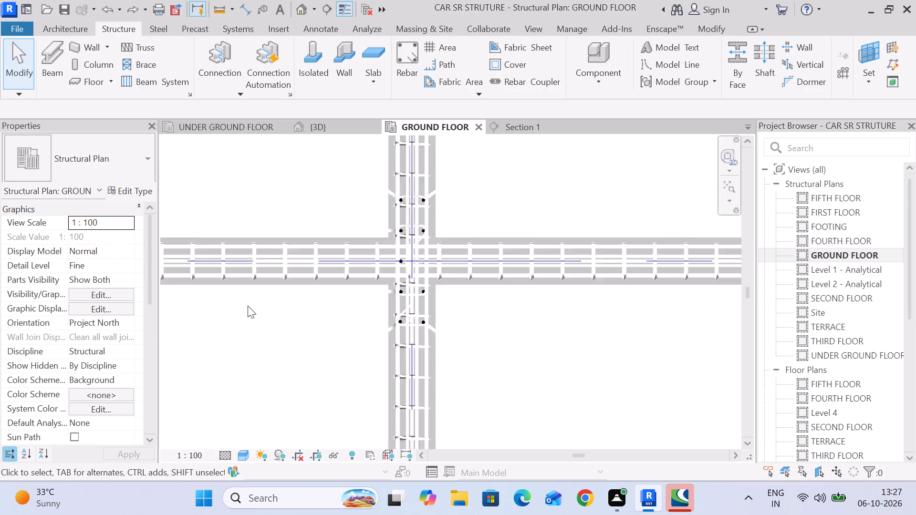
pyautogui.scroll(-1, 248, 306)
pyautogui.moveTo(248, 306); pyautogui.dragTo(556, 298, button='middle')
pyautogui.scroll(-9, 417, 294)
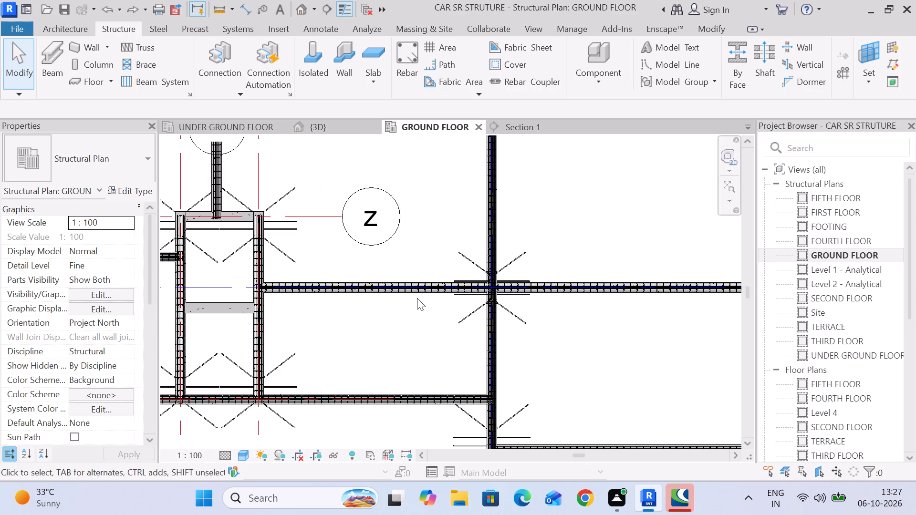
pyautogui.moveTo(415, 321); pyautogui.dragTo(451, 252, button='middle')
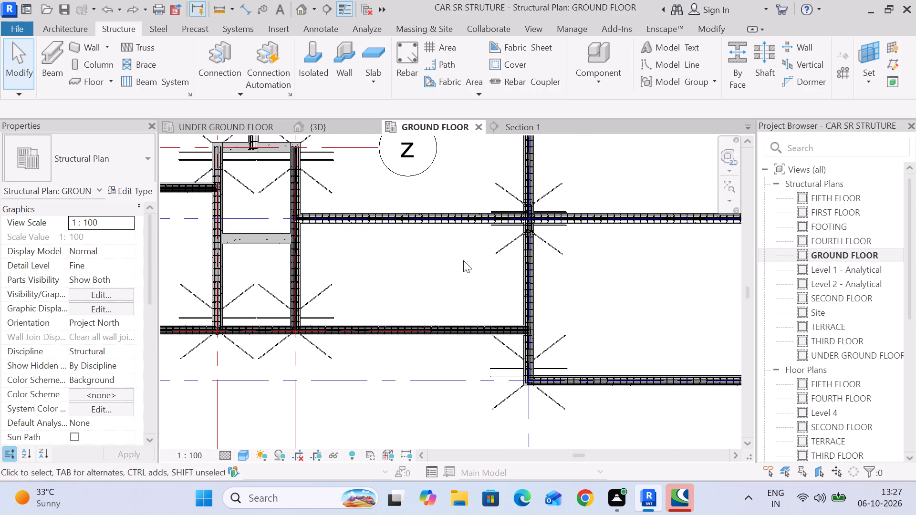
pyautogui.scroll(2, 273, 258)
pyautogui.moveTo(404, 288); pyautogui.dragTo(472, 250, button='middle')
# Select a 10M stirrup set in the 3D view, locate it on the UNDER GROUND FLOOR plan, and examine the beams around grids b and c.
pyautogui.click(310, 120)
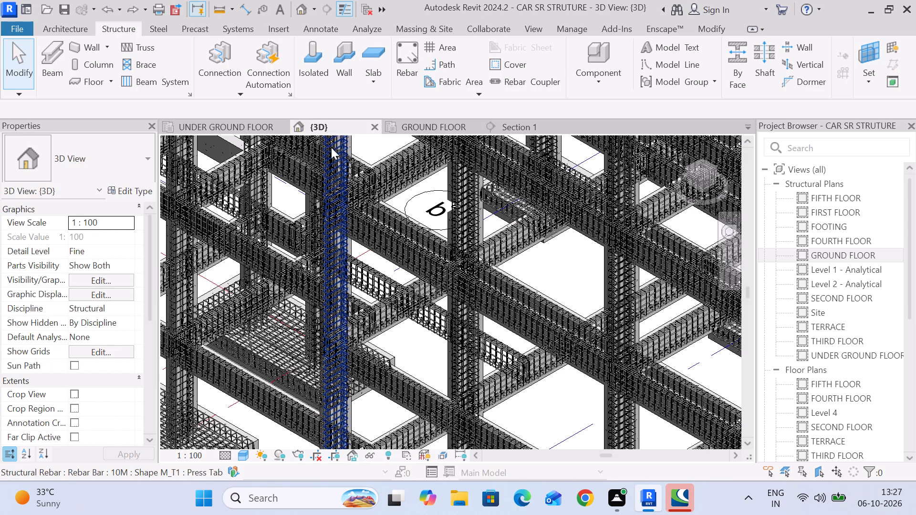
pyautogui.click(434, 323)
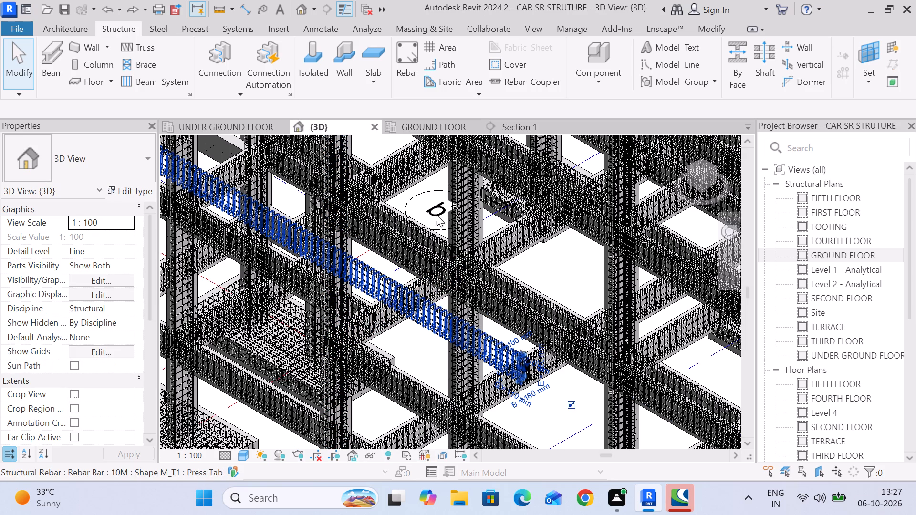
pyautogui.click(242, 131)
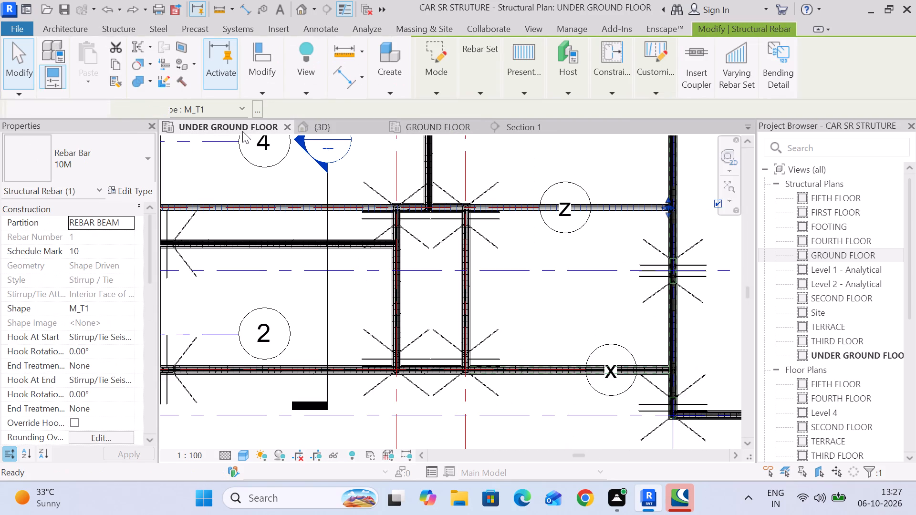
pyautogui.scroll(-5, 370, 328)
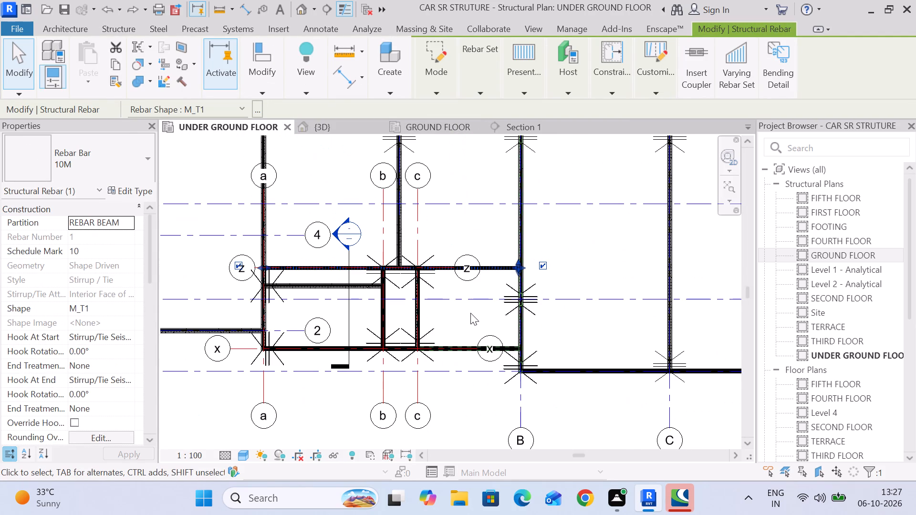
pyautogui.scroll(5, 497, 273)
pyautogui.moveTo(498, 286); pyautogui.dragTo(533, 263, button='middle')
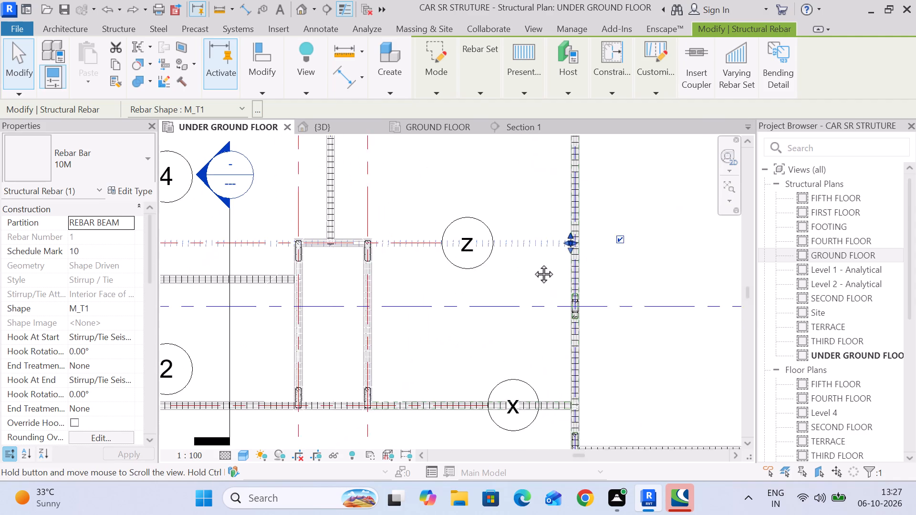
pyautogui.moveTo(533, 263); pyautogui.dragTo(544, 258, button='middle')
pyautogui.moveTo(549, 257); pyautogui.dragTo(554, 257, button='middle')
pyautogui.click(563, 251)
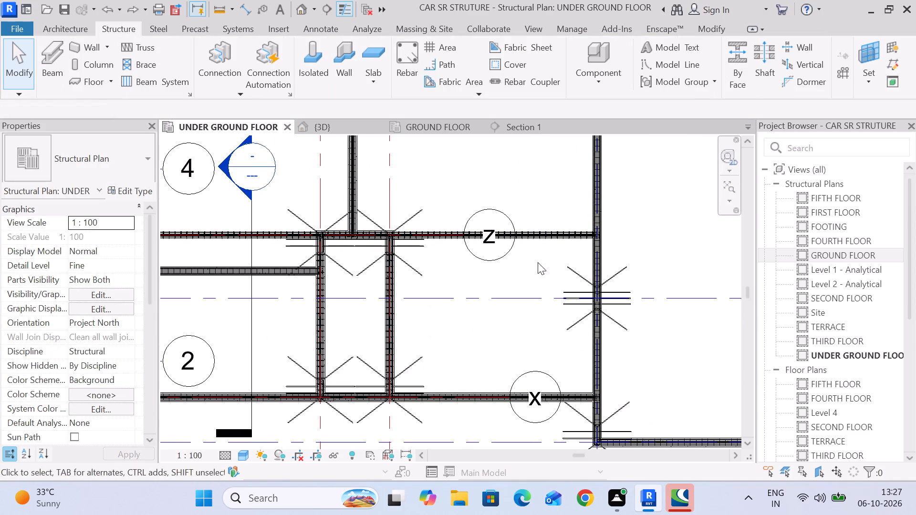
pyautogui.moveTo(533, 277); pyautogui.dragTo(573, 251, button='middle')
pyautogui.moveTo(391, 319); pyautogui.dragTo(425, 299, button='middle')
pyautogui.scroll(1, 391, 319)
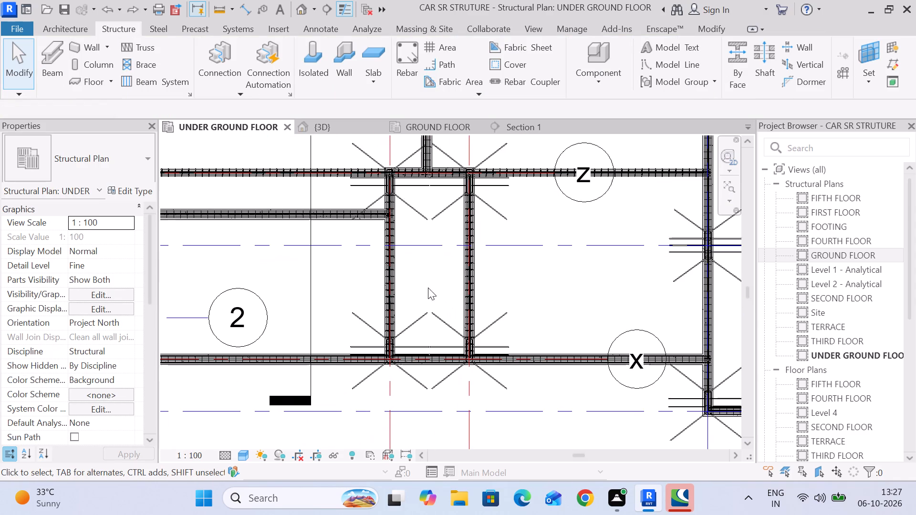
pyautogui.scroll(-3, 421, 266)
pyautogui.scroll(4, 421, 267)
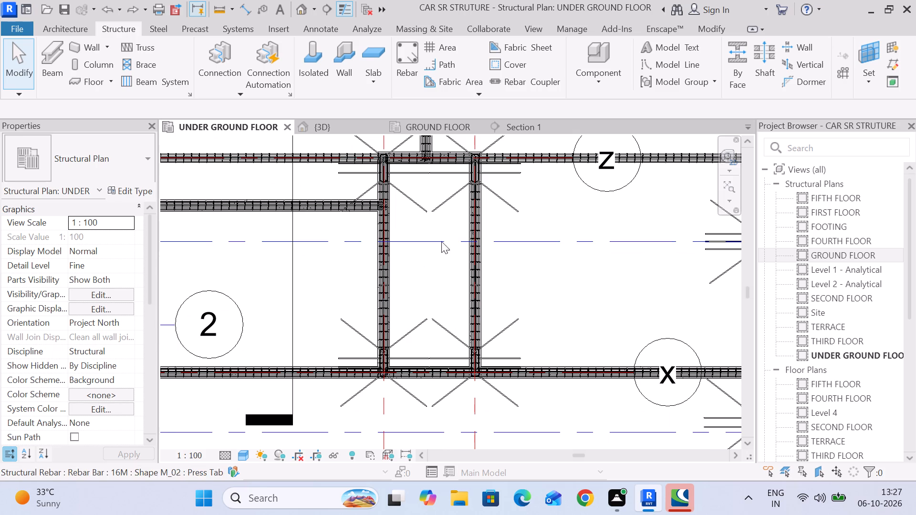
# Examine the beam cages in Section 1 from the FOOTING level up to FIRST FLOOR.
pyautogui.click(528, 128)
pyautogui.scroll(-12, 490, 236)
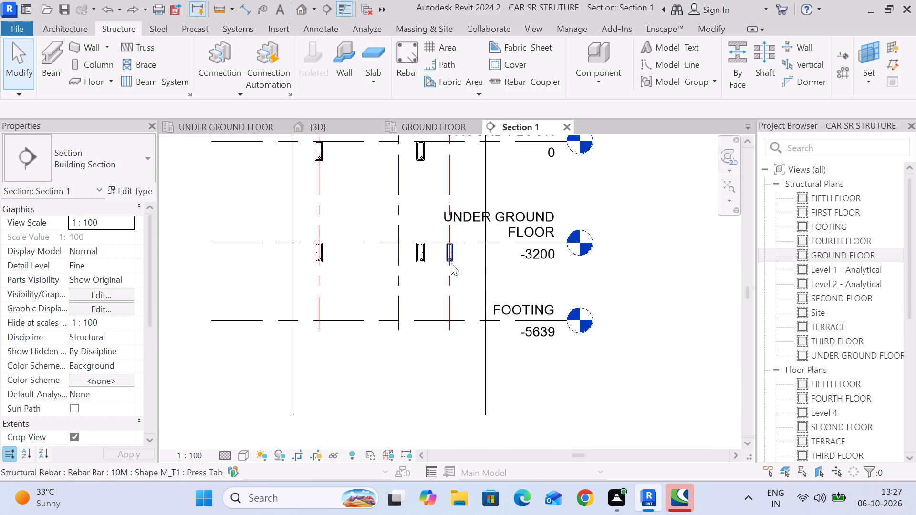
pyautogui.moveTo(457, 278); pyautogui.dragTo(458, 347, button='middle')
pyautogui.moveTo(461, 257); pyautogui.dragTo(455, 398, button='middle')
pyautogui.moveTo(455, 398); pyautogui.dragTo(464, 360, button='middle')
pyautogui.moveTo(464, 360); pyautogui.dragTo(465, 295, button='middle')
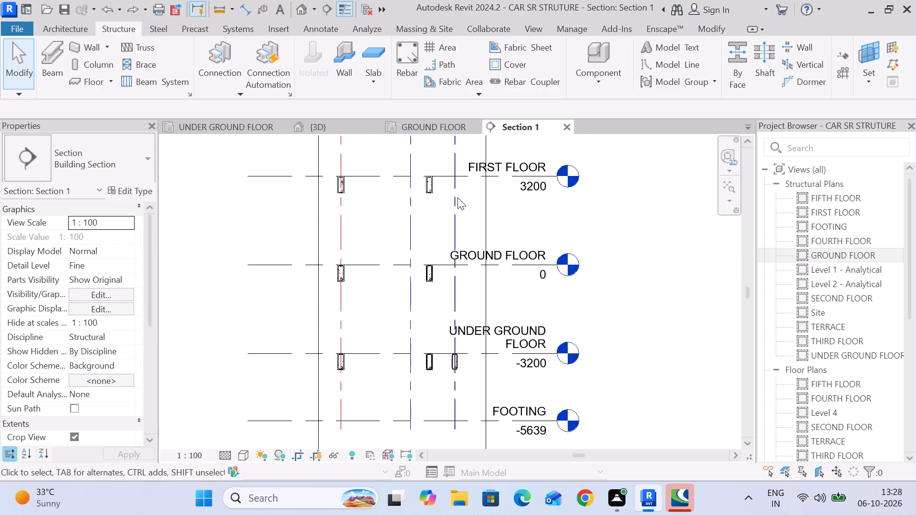
# Move the Section 1 line on the UNDER GROUND FLOOR plan to between grids b and c.
pyautogui.click(313, 126)
pyautogui.click(234, 129)
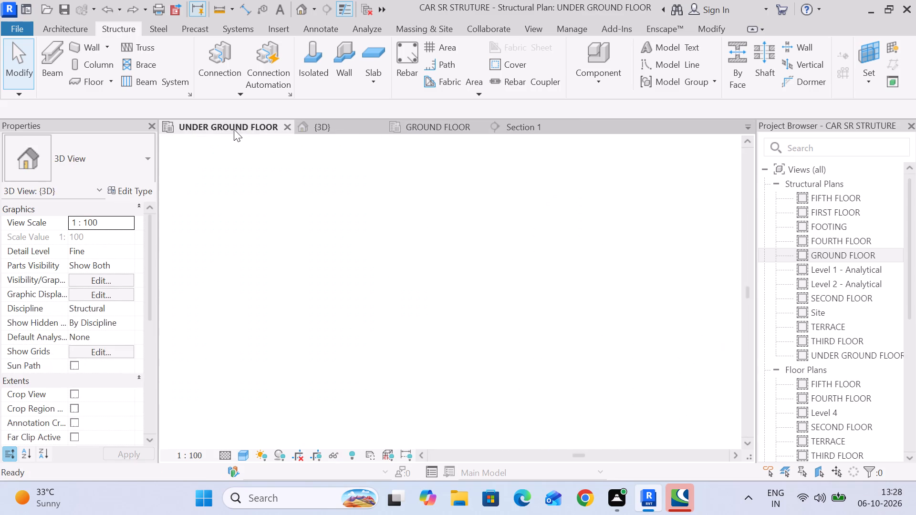
pyautogui.scroll(-5, 356, 266)
pyautogui.click(327, 290)
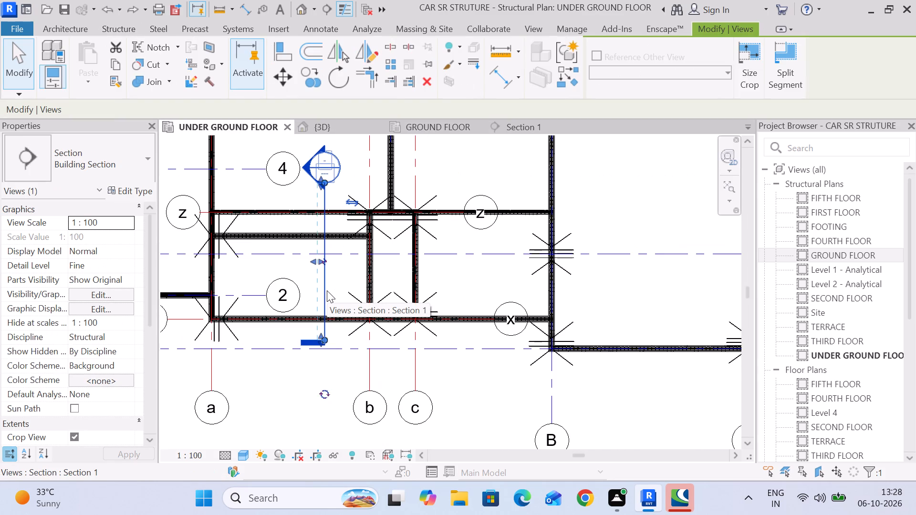
pyautogui.scroll(3, 351, 282)
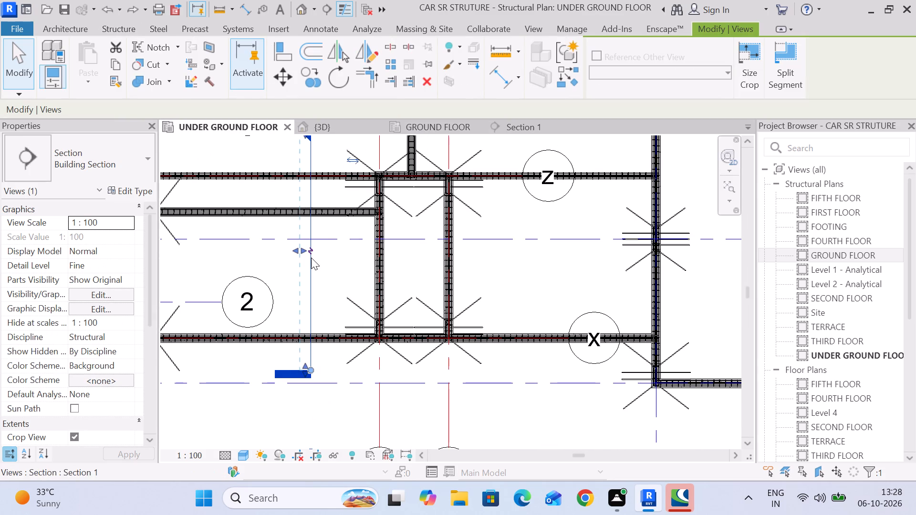
pyautogui.moveTo(310, 261); pyautogui.dragTo(401, 273)
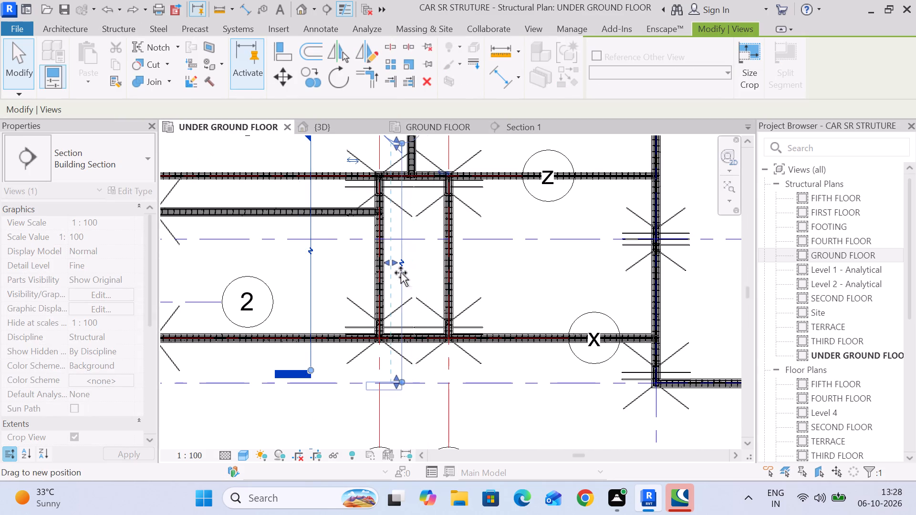
pyautogui.moveTo(401, 273); pyautogui.dragTo(398, 273)
pyautogui.scroll(3, 388, 263)
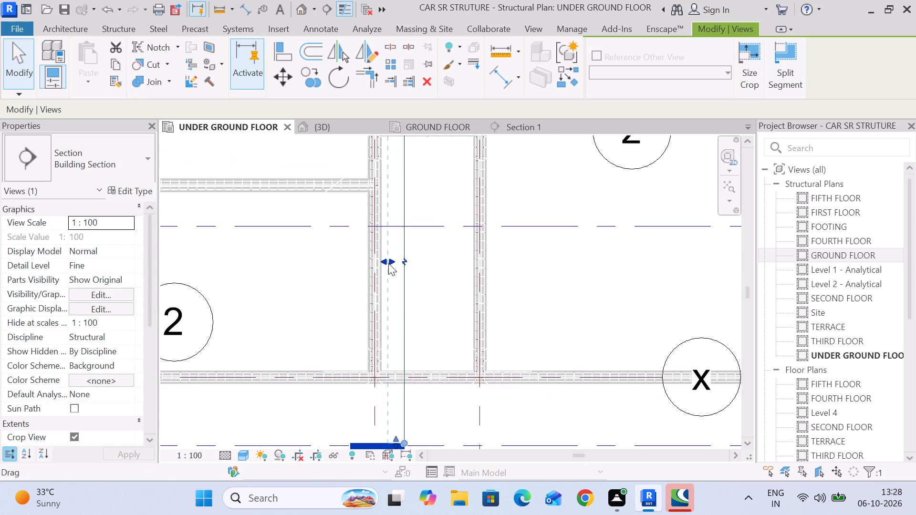
# Copy the middle GROUND FLOOR beam, PL 300 X600 MM, in Section 1 and paste it aligned to the UNDER GROUND FLOOR level.
pyautogui.click(540, 130)
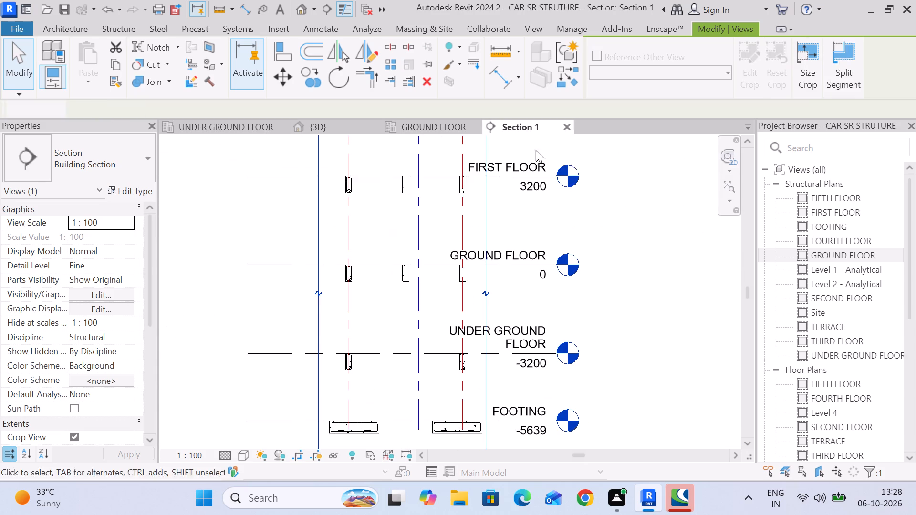
pyautogui.moveTo(489, 307); pyautogui.dragTo(523, 247, button='middle')
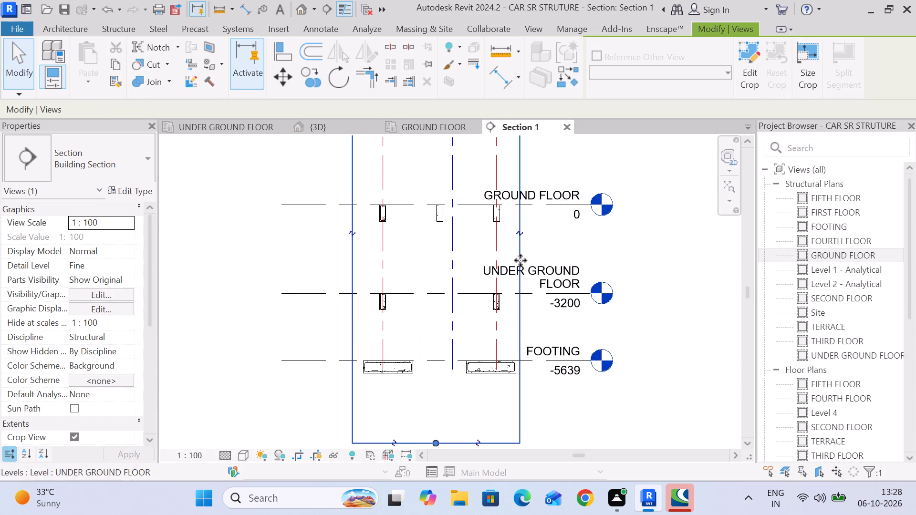
pyautogui.moveTo(488, 336); pyautogui.dragTo(489, 308, button='middle')
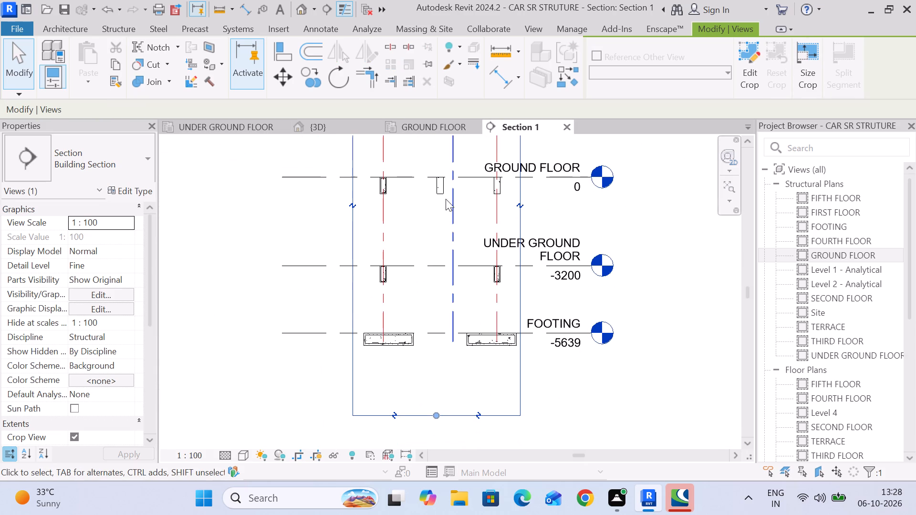
pyautogui.moveTo(430, 158); pyautogui.dragTo(450, 208)
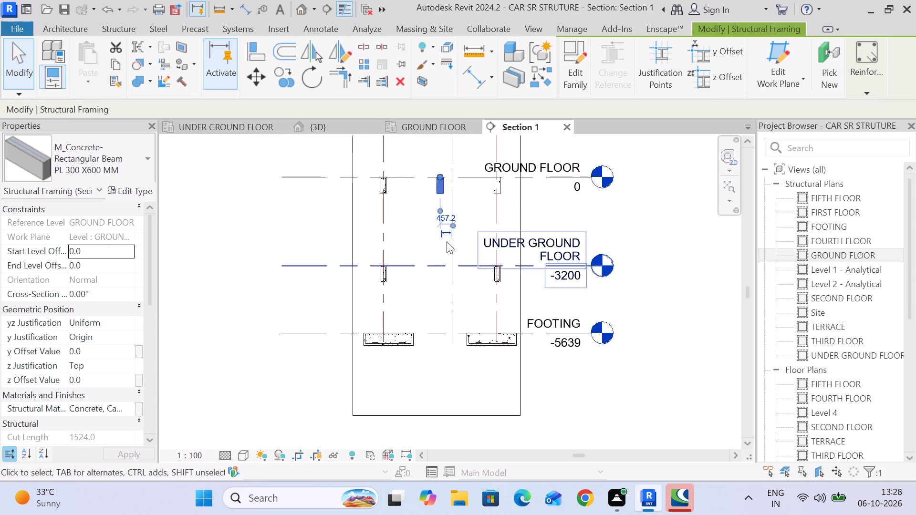
pyautogui.click(114, 66)
pyautogui.click(90, 84)
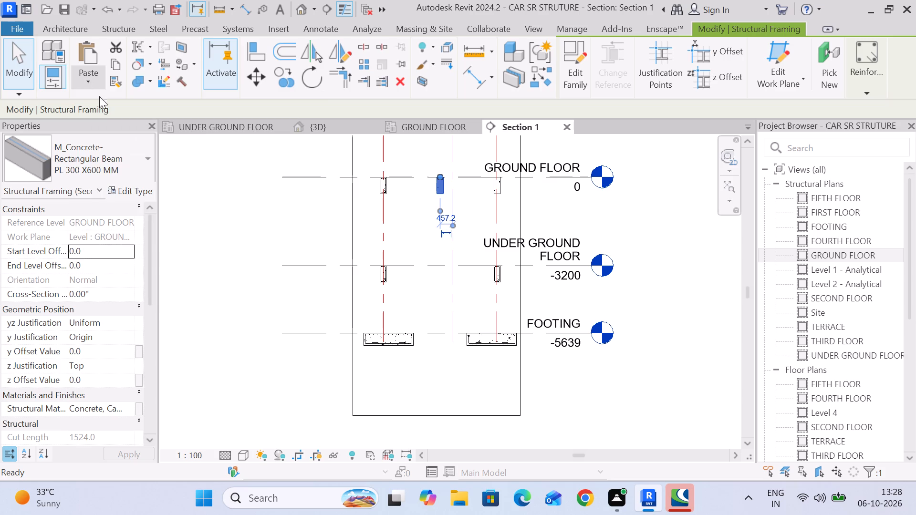
pyautogui.click(122, 136)
pyautogui.click(338, 233)
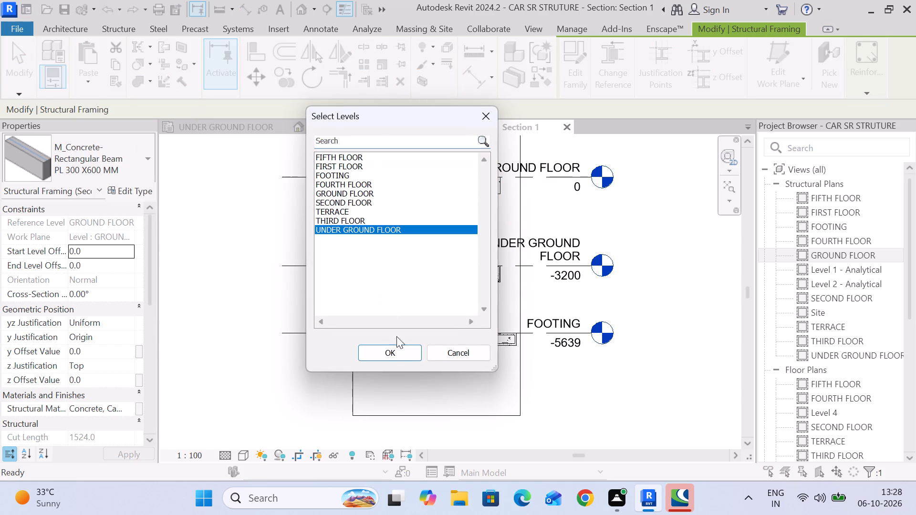
pyautogui.click(396, 353)
pyautogui.click(686, 238)
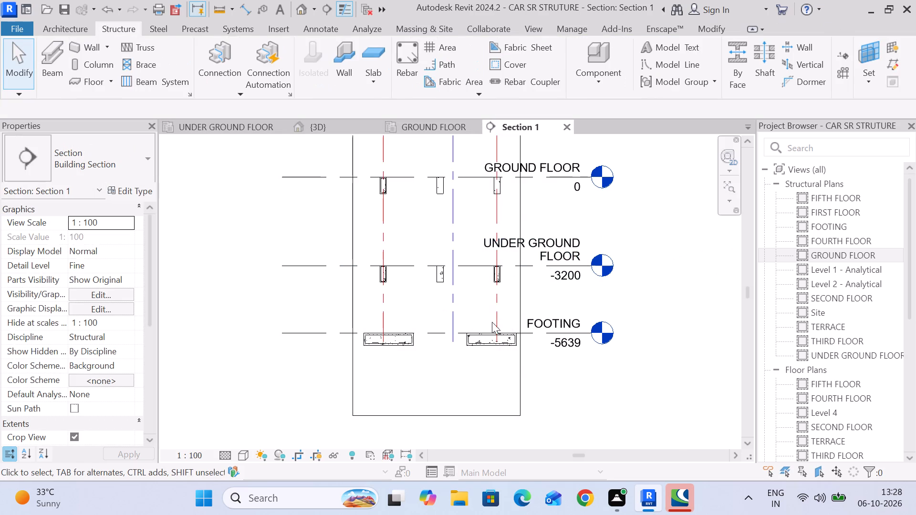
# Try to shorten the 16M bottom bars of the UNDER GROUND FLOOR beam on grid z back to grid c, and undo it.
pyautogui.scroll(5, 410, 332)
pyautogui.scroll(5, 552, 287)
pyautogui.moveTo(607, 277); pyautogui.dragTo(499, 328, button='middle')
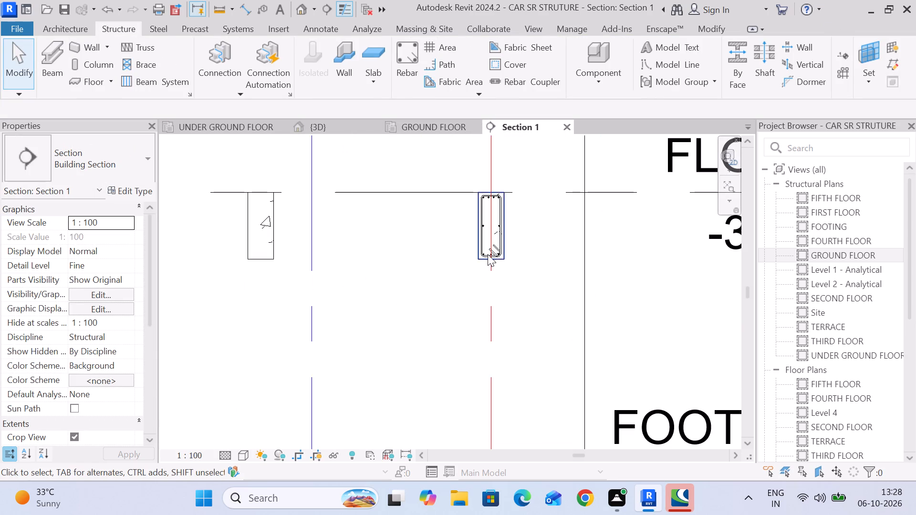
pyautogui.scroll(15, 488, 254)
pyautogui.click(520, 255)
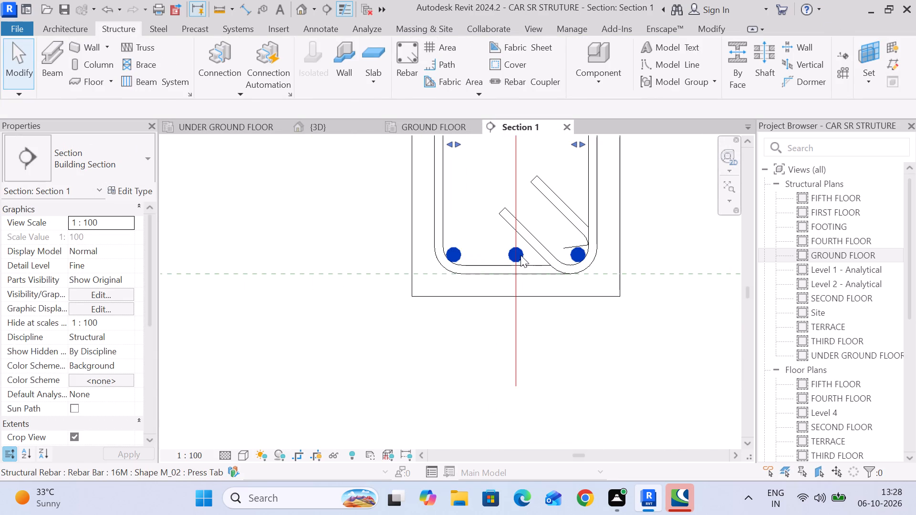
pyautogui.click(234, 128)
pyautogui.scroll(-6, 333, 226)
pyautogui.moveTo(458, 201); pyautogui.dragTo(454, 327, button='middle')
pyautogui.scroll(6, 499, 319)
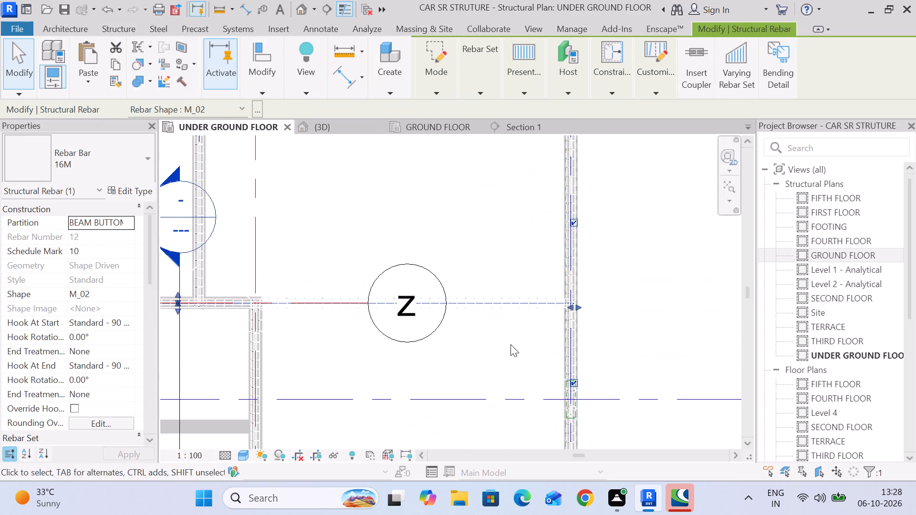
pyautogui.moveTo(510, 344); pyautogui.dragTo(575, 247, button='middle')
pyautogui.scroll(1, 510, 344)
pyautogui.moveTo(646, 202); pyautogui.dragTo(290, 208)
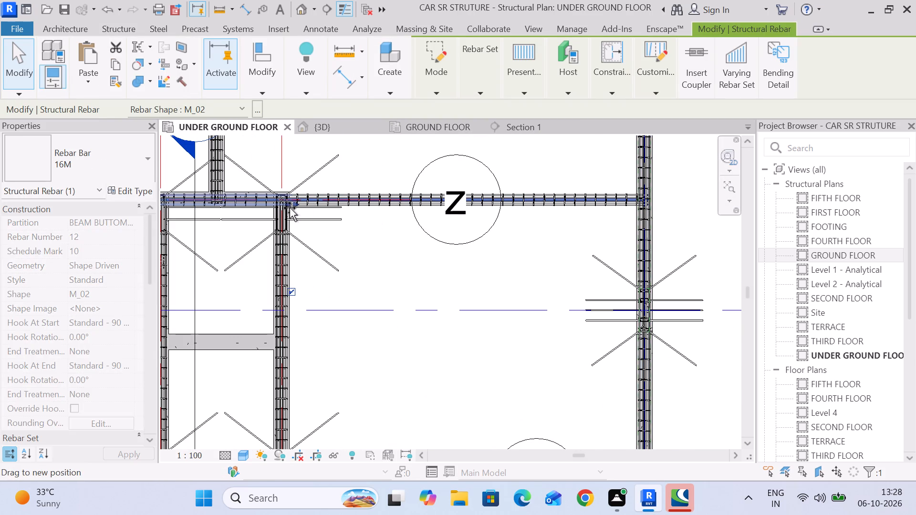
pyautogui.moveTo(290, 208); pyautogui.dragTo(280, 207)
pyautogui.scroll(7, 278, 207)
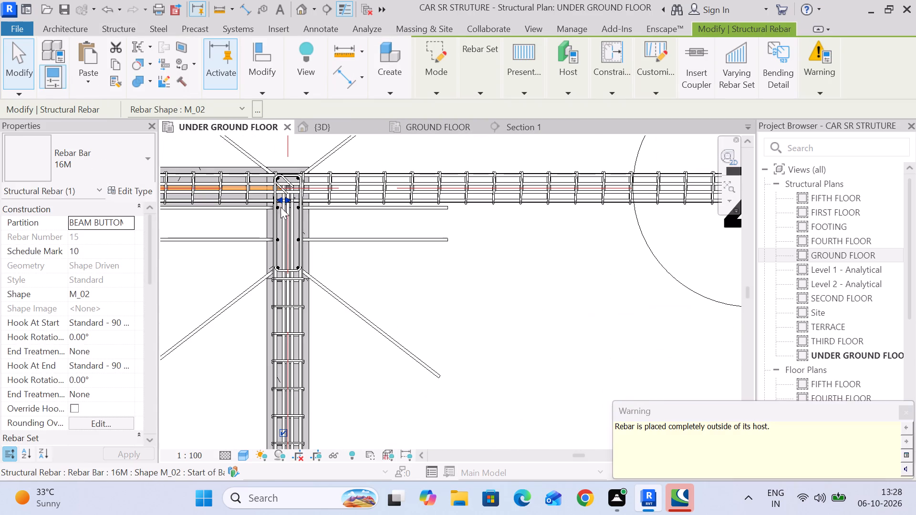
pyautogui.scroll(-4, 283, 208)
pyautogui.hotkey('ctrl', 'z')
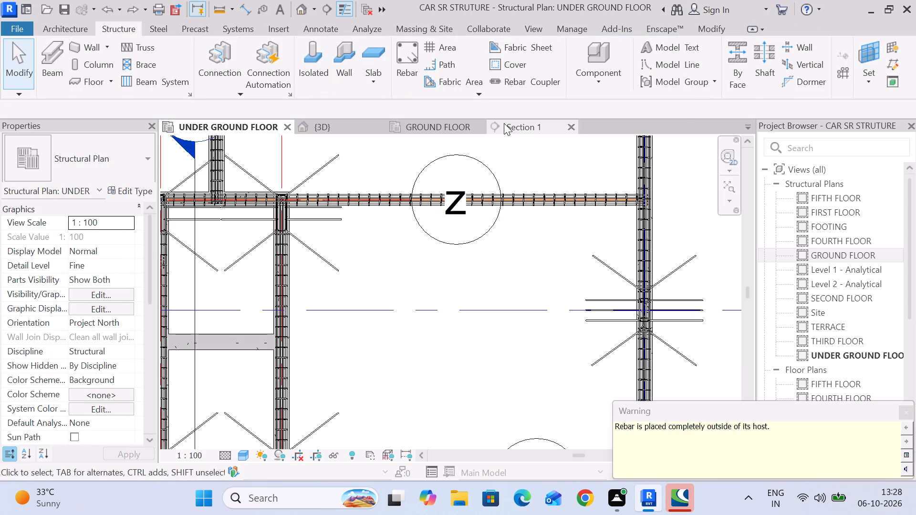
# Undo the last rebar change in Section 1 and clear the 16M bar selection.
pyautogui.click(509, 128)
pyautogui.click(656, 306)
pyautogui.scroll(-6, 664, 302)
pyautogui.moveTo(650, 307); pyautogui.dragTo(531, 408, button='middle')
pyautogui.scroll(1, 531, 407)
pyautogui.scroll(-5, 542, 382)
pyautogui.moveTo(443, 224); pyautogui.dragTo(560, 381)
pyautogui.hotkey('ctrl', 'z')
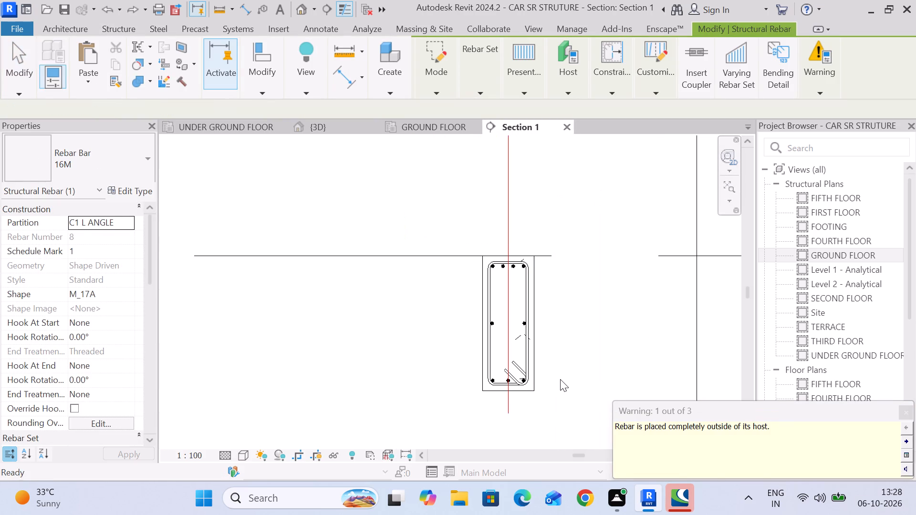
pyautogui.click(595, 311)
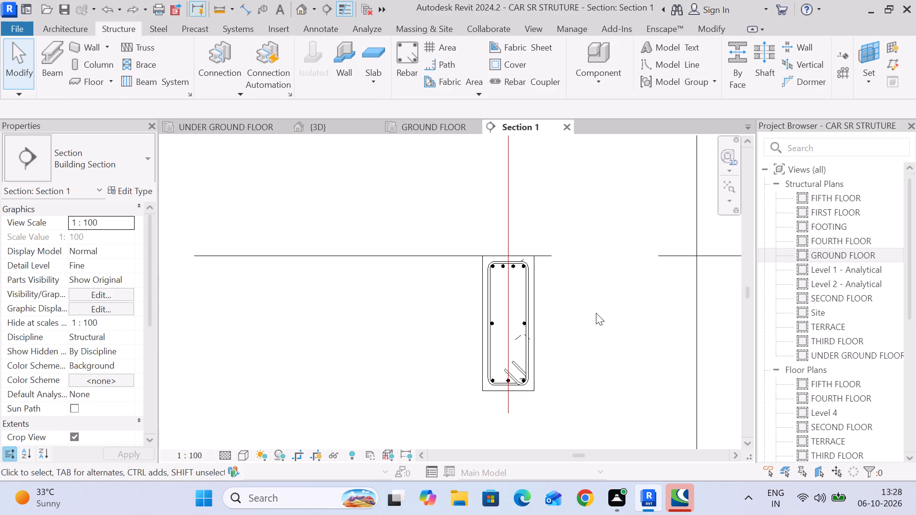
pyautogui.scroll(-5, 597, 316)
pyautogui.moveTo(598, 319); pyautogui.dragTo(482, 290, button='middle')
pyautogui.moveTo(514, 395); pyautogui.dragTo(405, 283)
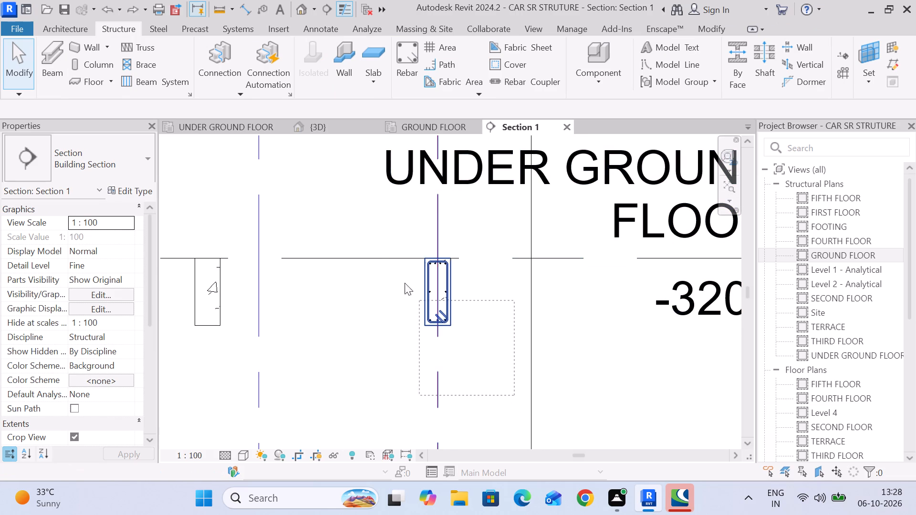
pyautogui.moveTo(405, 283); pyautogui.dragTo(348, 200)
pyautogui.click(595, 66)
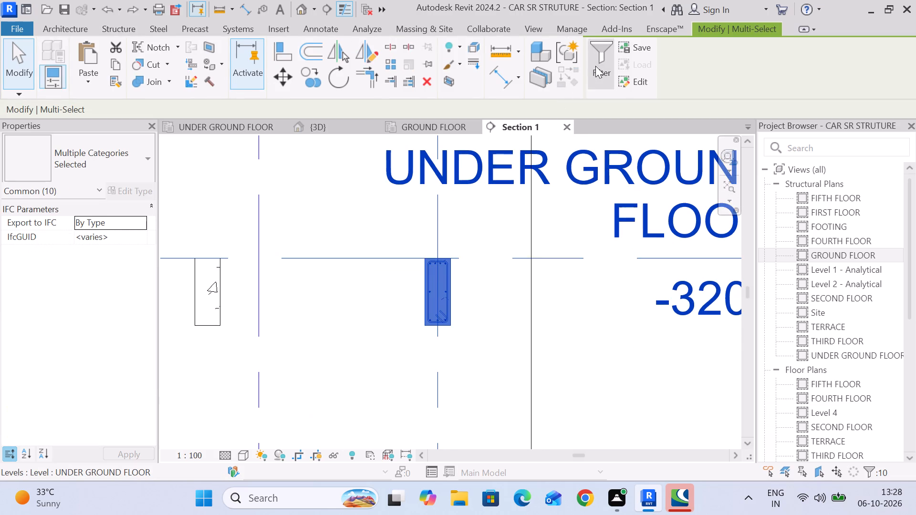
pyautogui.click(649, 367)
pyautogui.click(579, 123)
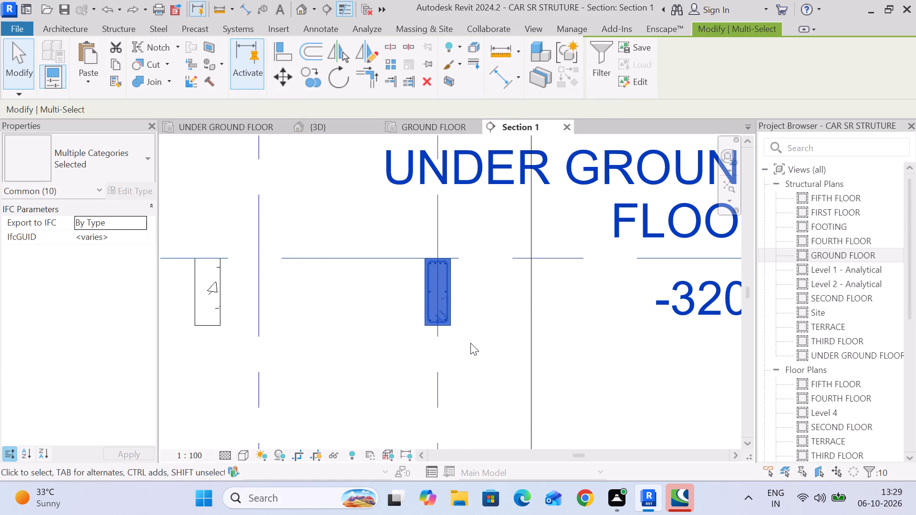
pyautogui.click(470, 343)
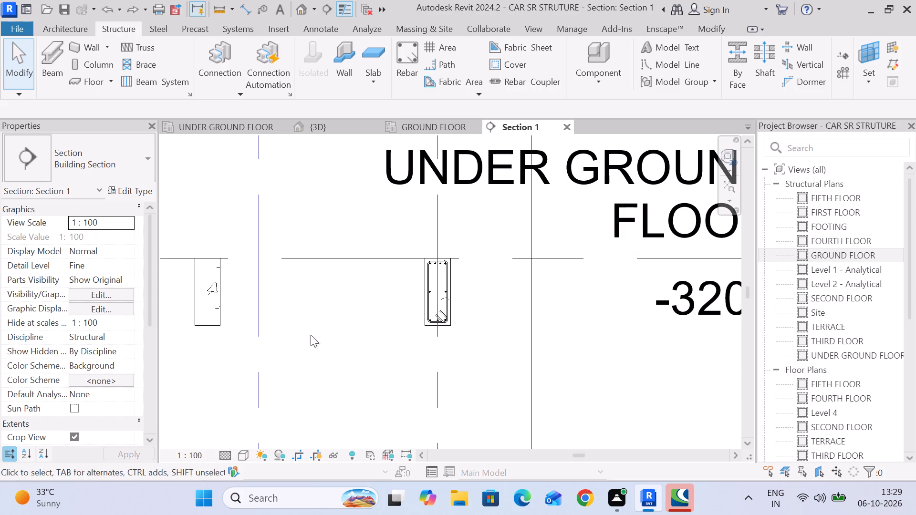
# Delete the 10M stirrups of the UNDER GROUND FLOOR beam in Section 1, leaving its 16M bars.
pyautogui.scroll(6, 417, 311)
pyautogui.scroll(8, 441, 356)
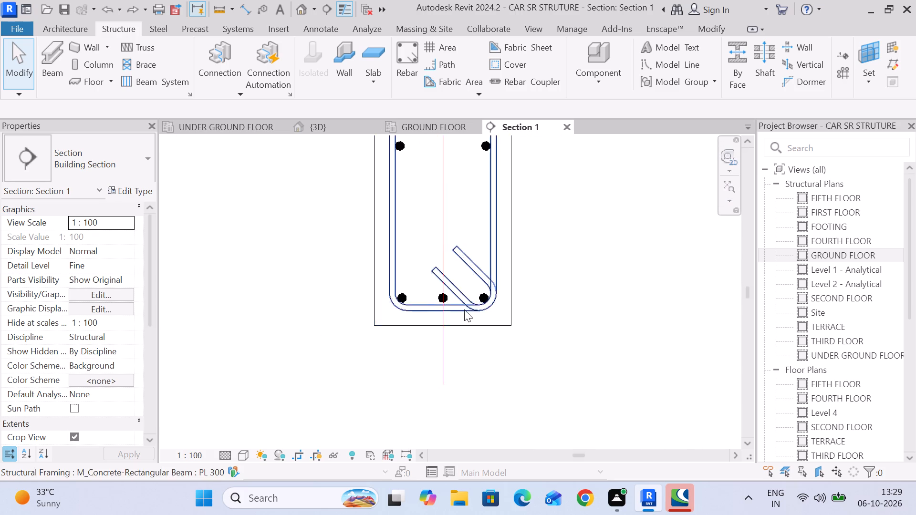
pyautogui.scroll(4, 464, 309)
pyautogui.click(489, 297)
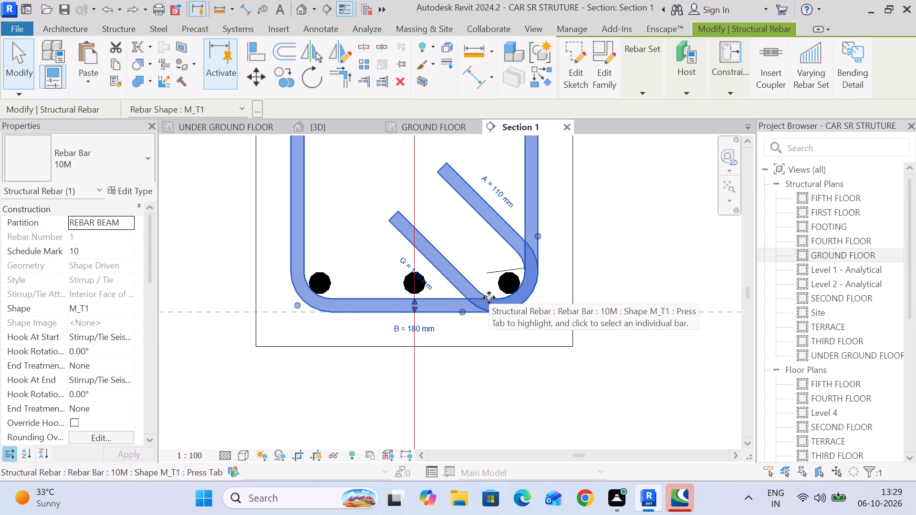
pyautogui.press('Delete')
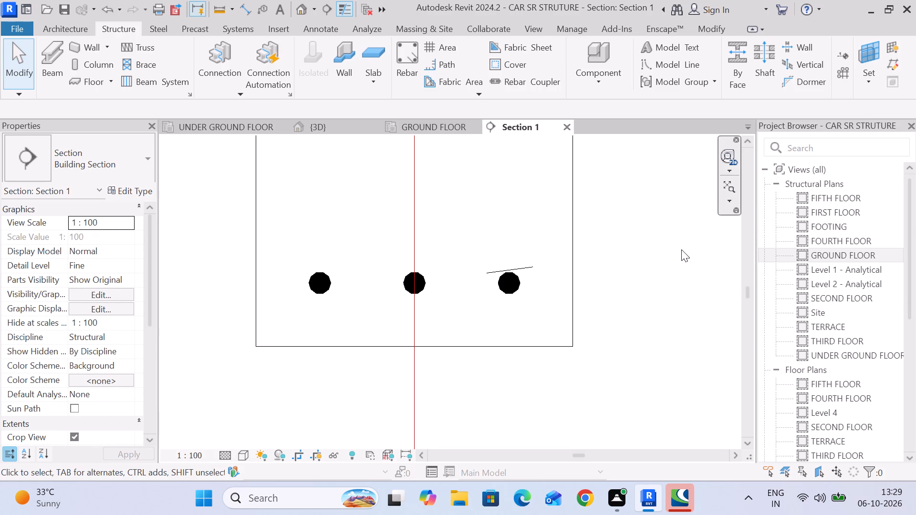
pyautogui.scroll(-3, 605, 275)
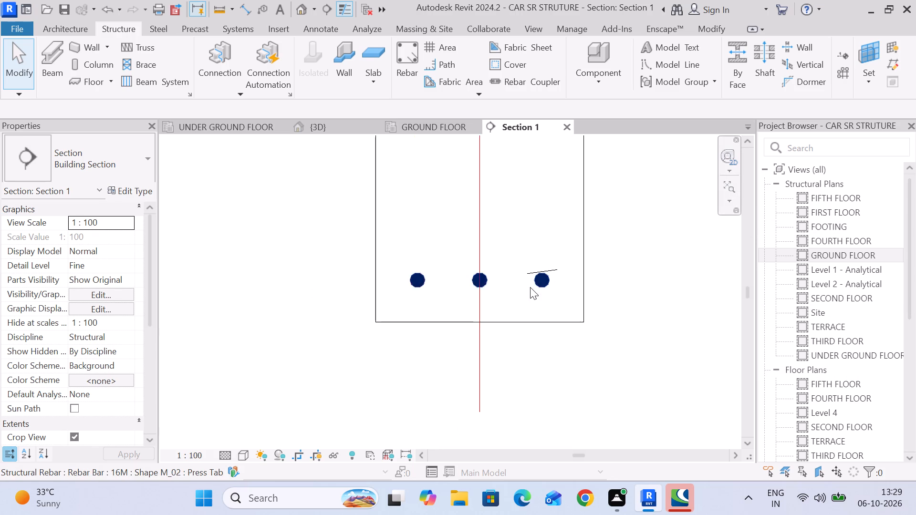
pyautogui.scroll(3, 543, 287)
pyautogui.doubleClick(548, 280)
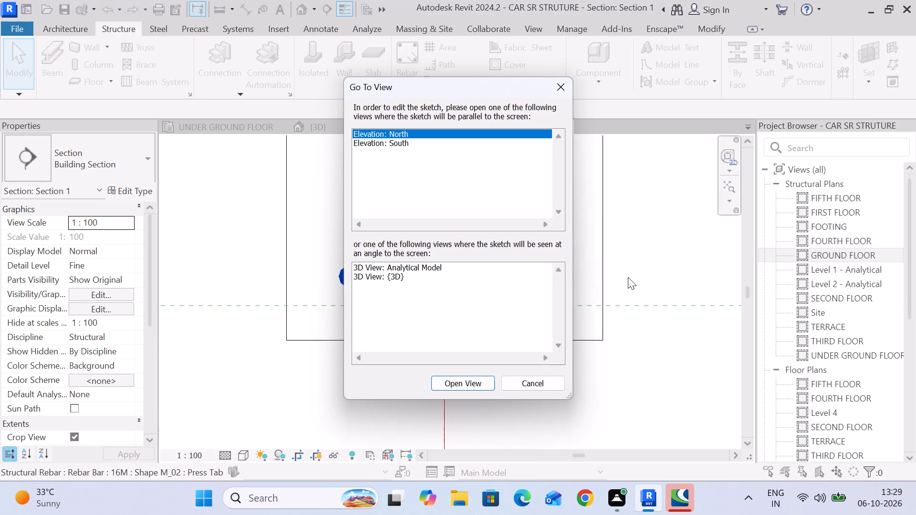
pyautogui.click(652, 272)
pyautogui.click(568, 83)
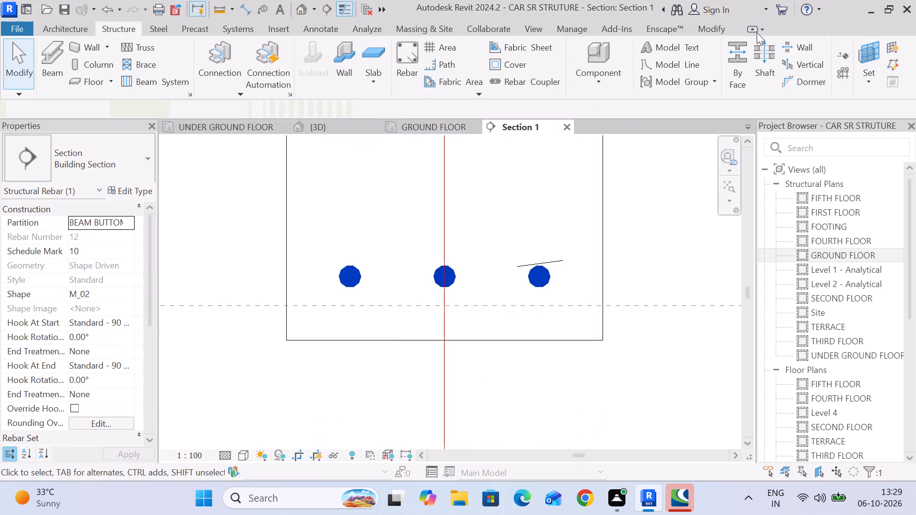
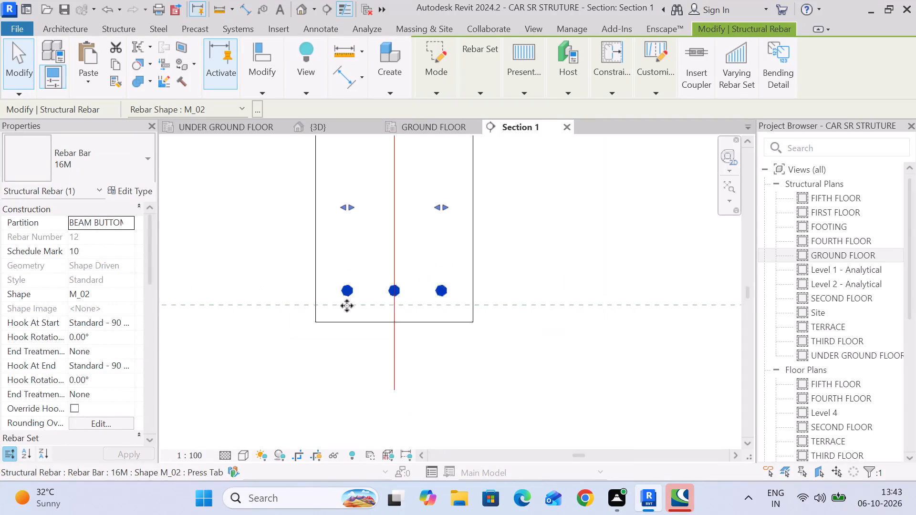
# Examine the beam and footing reinforcement at the under ground floor and footing levels in Section 1.
pyautogui.click(515, 342)
pyautogui.moveTo(472, 252); pyautogui.dragTo(458, 303, button='middle')
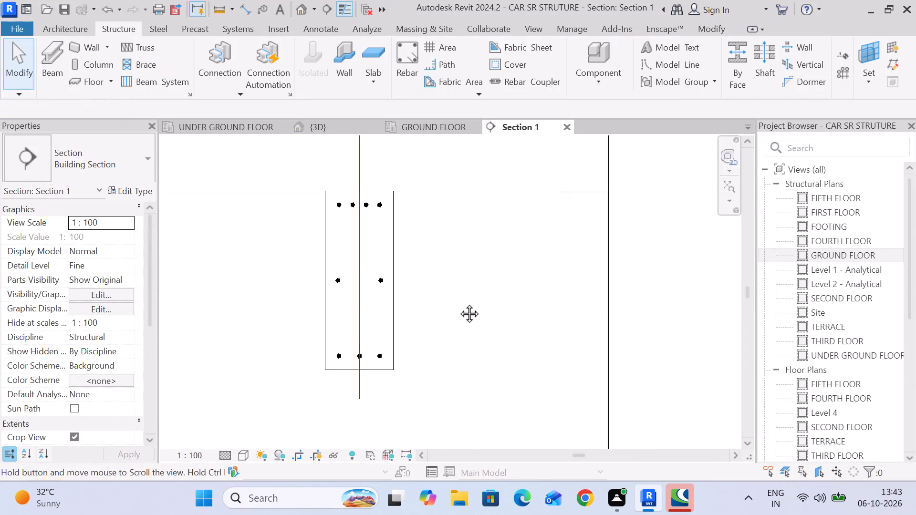
pyautogui.moveTo(458, 303); pyautogui.dragTo(455, 303, button='middle')
pyautogui.scroll(-5, 446, 300)
pyautogui.scroll(7, 420, 339)
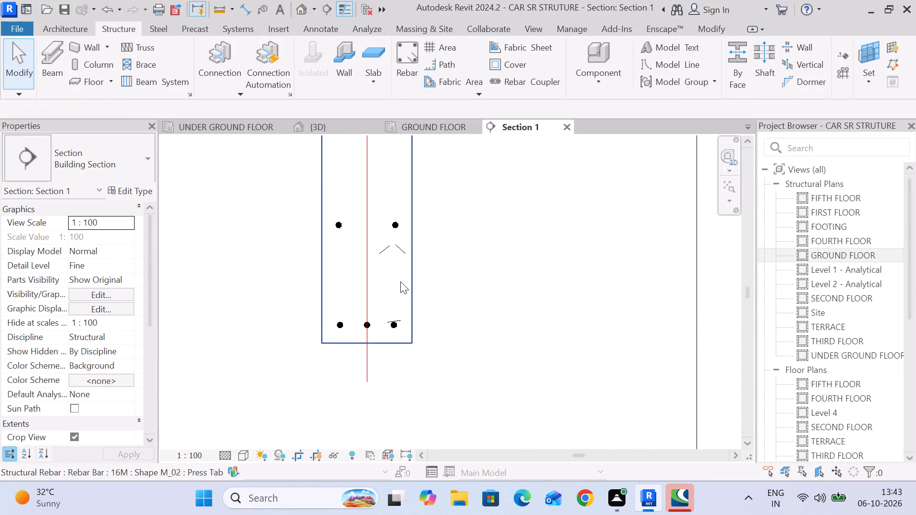
pyautogui.scroll(-12, 409, 292)
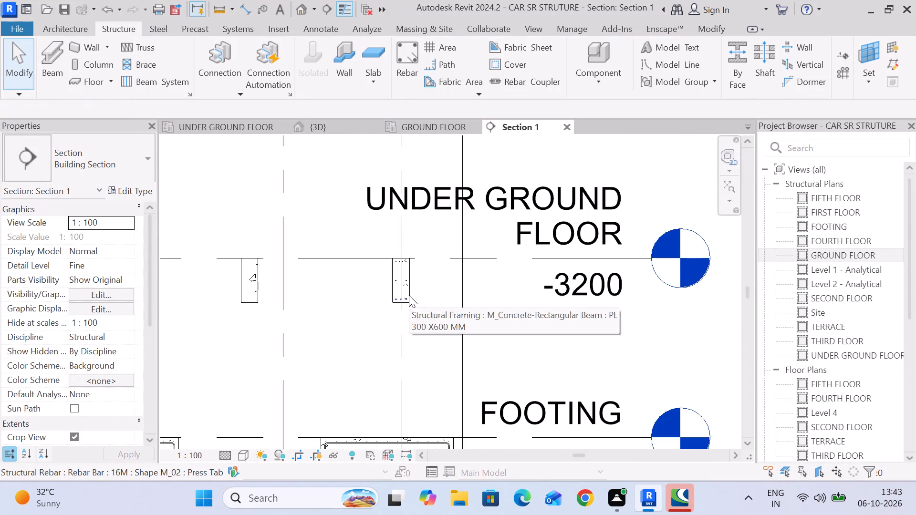
pyautogui.scroll(-6, 409, 295)
pyautogui.scroll(5, 401, 371)
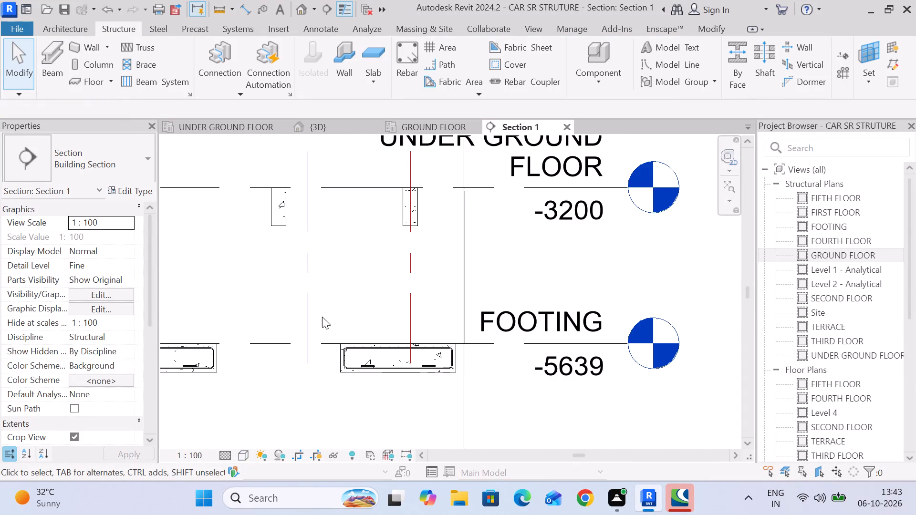
pyautogui.scroll(2, 237, 213)
pyautogui.moveTo(296, 271); pyautogui.dragTo(515, 278, button='middle')
pyautogui.scroll(7, 340, 244)
pyautogui.scroll(-13, 341, 244)
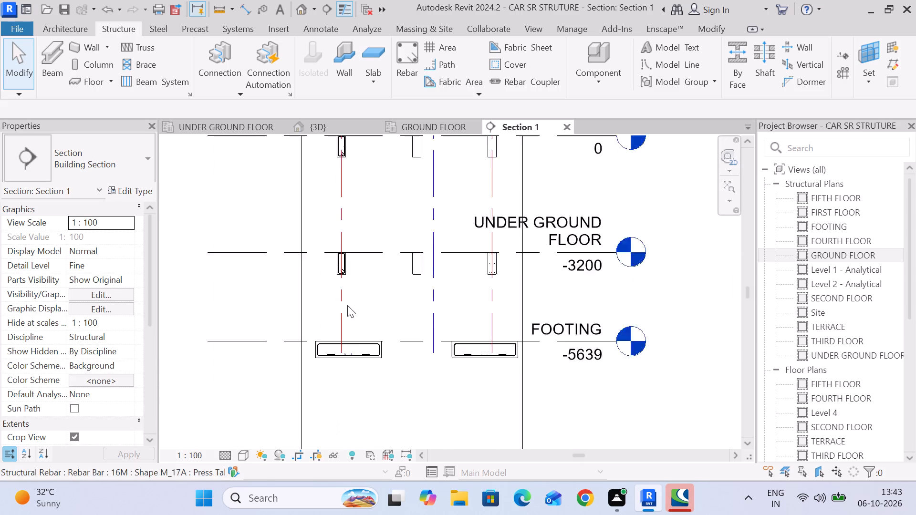
pyautogui.scroll(-1, 347, 305)
pyautogui.scroll(14, 480, 286)
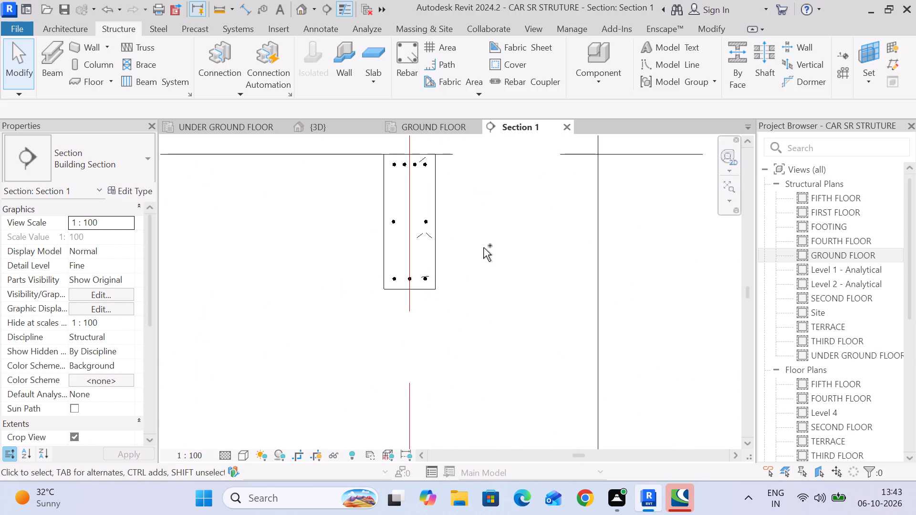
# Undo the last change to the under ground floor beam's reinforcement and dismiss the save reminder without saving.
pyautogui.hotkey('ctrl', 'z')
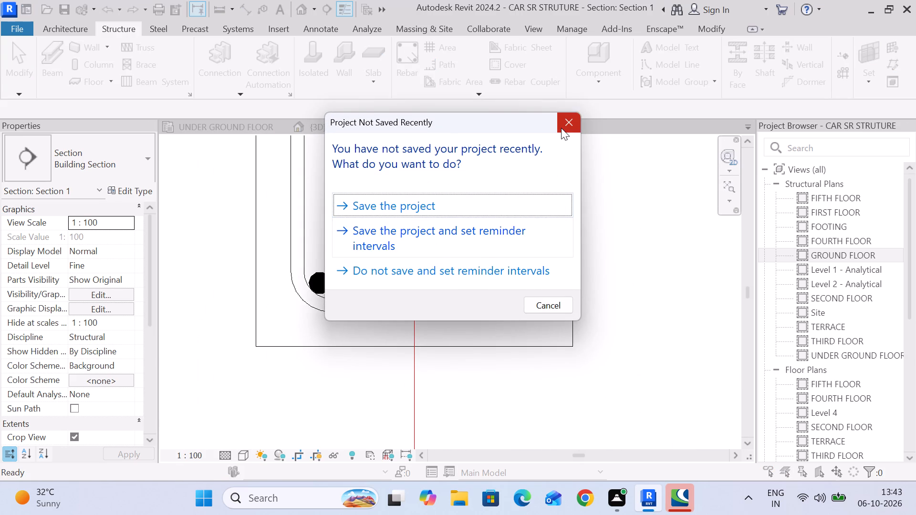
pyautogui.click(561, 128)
# Examine the stirrup and bars of the under ground floor beam and the reinforcement of the footing below it.
pyautogui.scroll(-13, 572, 233)
pyautogui.moveTo(578, 237); pyautogui.dragTo(500, 350, button='middle')
pyautogui.scroll(-7, 507, 335)
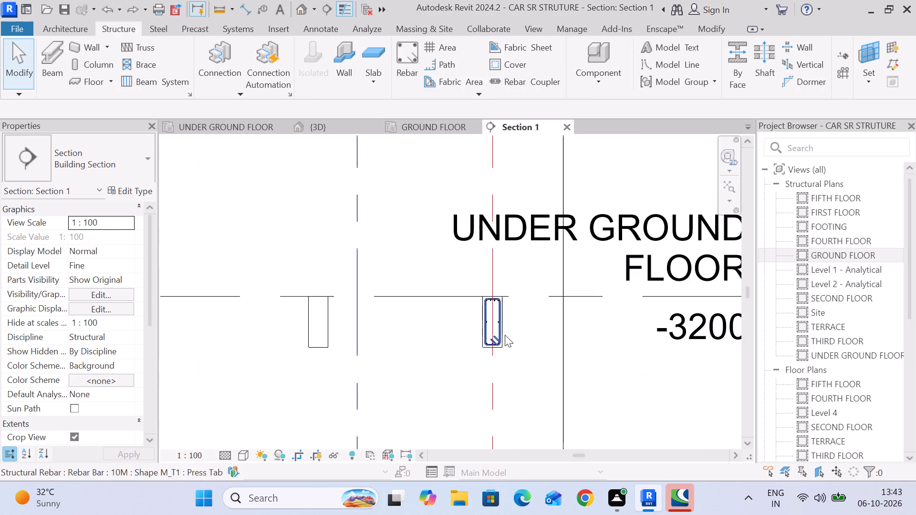
pyautogui.moveTo(505, 335); pyautogui.dragTo(534, 263, button='middle')
pyautogui.scroll(-6, 536, 262)
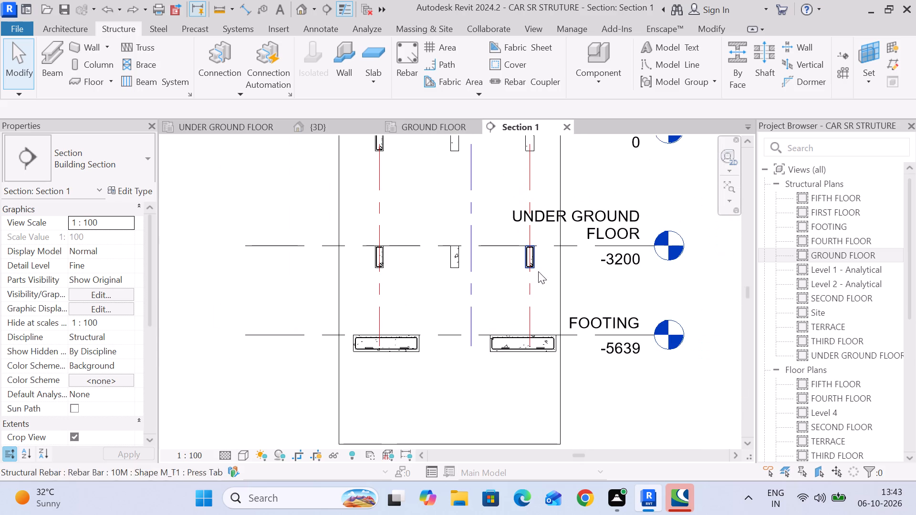
pyautogui.scroll(9, 547, 363)
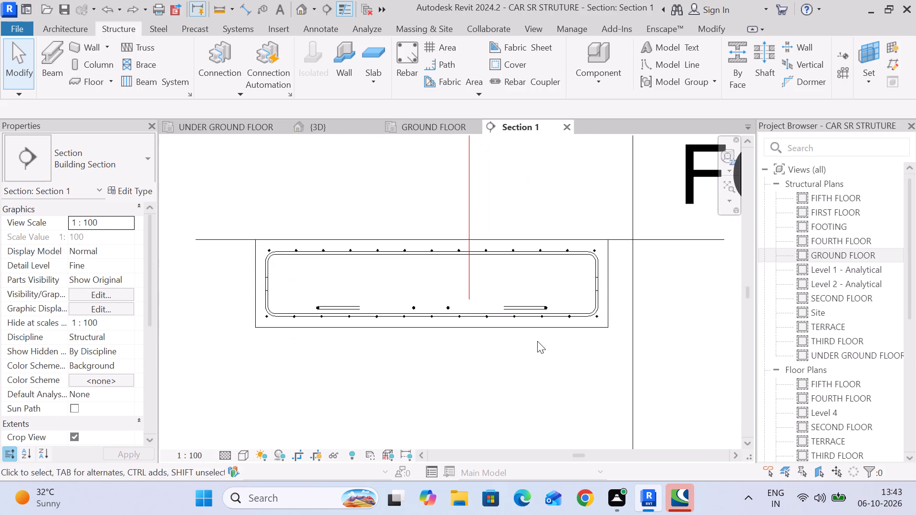
pyautogui.scroll(5, 537, 341)
pyautogui.scroll(-20, 532, 321)
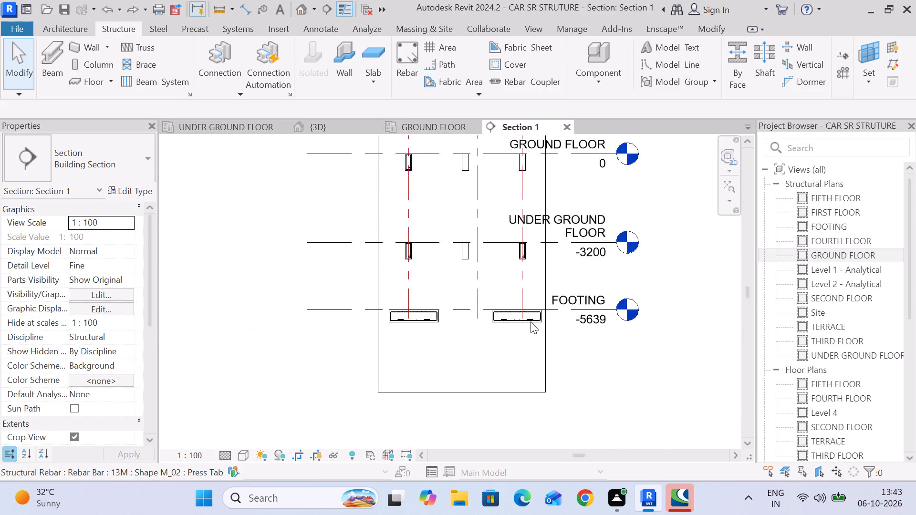
pyautogui.scroll(-1, 531, 321)
pyautogui.scroll(15, 524, 286)
pyautogui.scroll(1, 561, 311)
pyautogui.scroll(-1, 562, 312)
pyautogui.moveTo(556, 311); pyautogui.dragTo(508, 291, button='middle')
pyautogui.scroll(-5, 508, 291)
pyautogui.scroll(5, 504, 299)
pyautogui.scroll(19, 472, 246)
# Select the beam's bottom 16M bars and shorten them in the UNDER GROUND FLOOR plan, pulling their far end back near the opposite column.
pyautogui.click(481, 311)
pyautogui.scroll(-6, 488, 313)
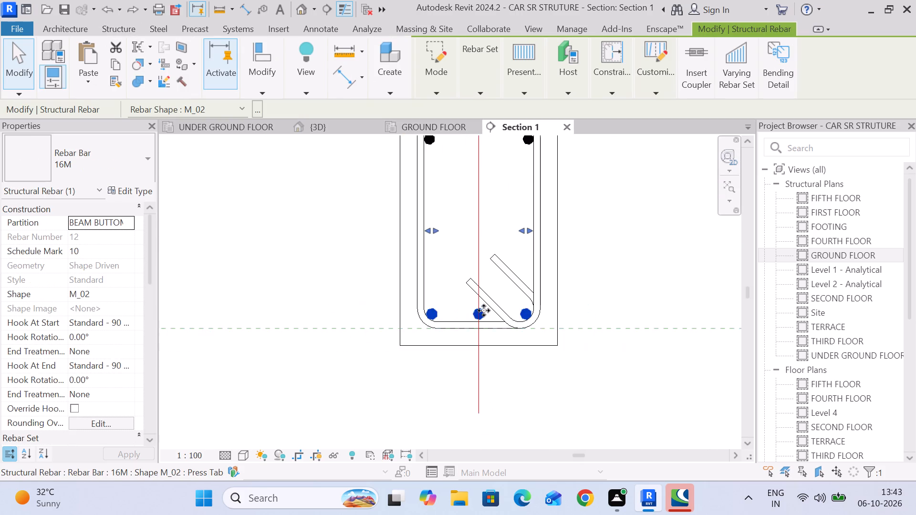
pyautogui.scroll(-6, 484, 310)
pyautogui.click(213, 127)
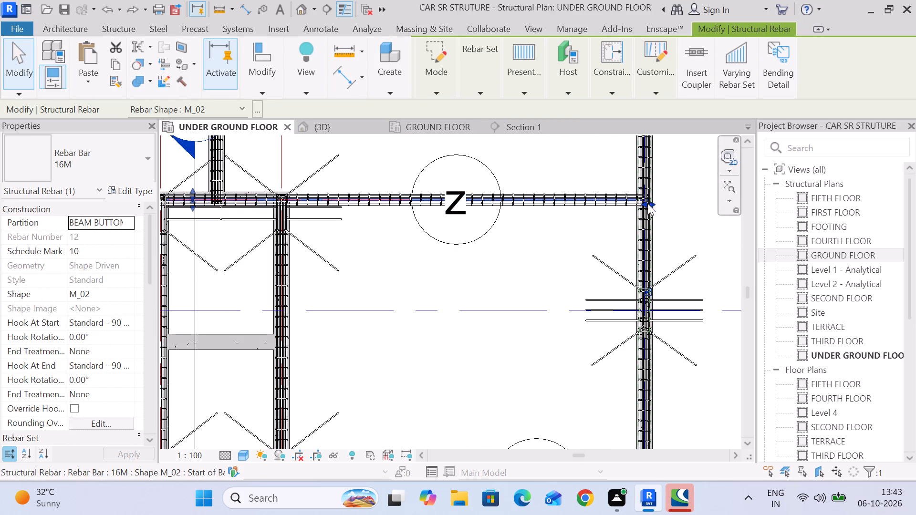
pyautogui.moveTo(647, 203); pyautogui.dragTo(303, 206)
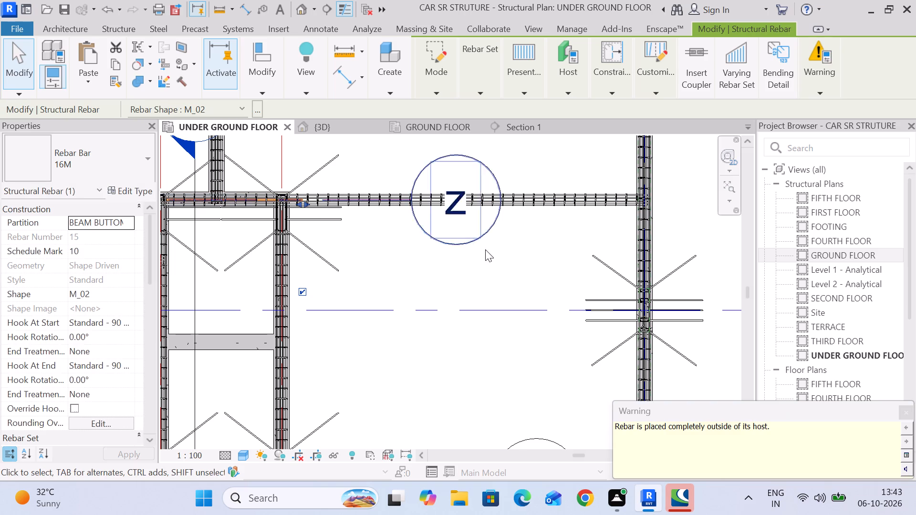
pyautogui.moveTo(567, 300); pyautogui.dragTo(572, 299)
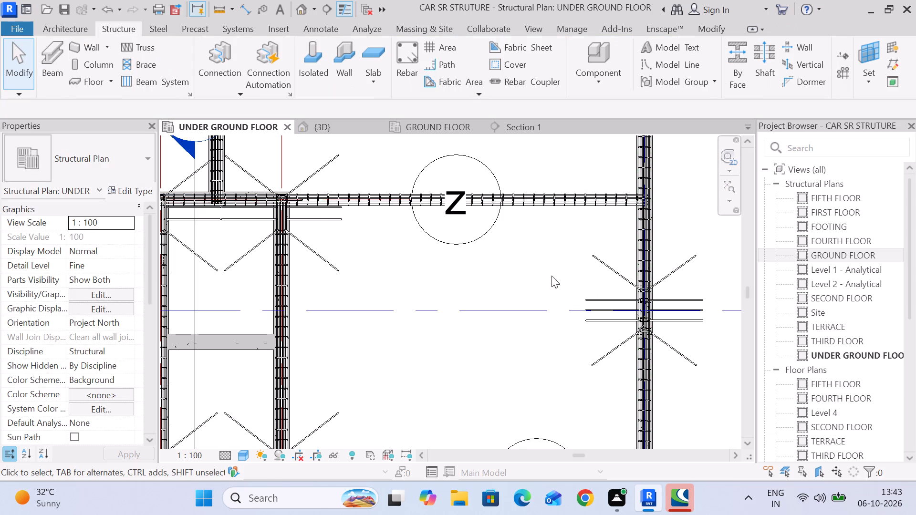
# Switch back to Section 1 at the reinforced under ground floor beam.
pyautogui.scroll(7, 261, 211)
pyautogui.scroll(-7, 282, 199)
pyautogui.moveTo(495, 127); pyautogui.dragTo(505, 127)
pyautogui.scroll(-20, 512, 220)
pyautogui.scroll(14, 517, 215)
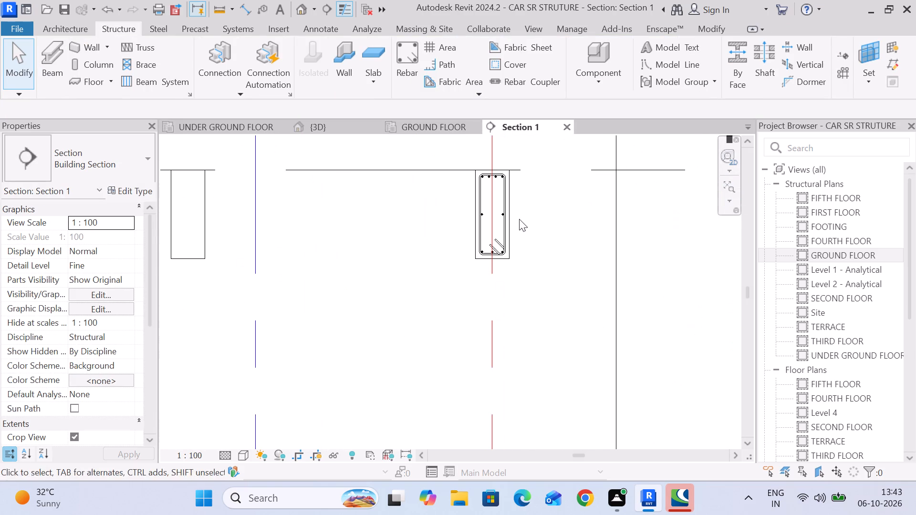
pyautogui.scroll(4, 507, 230)
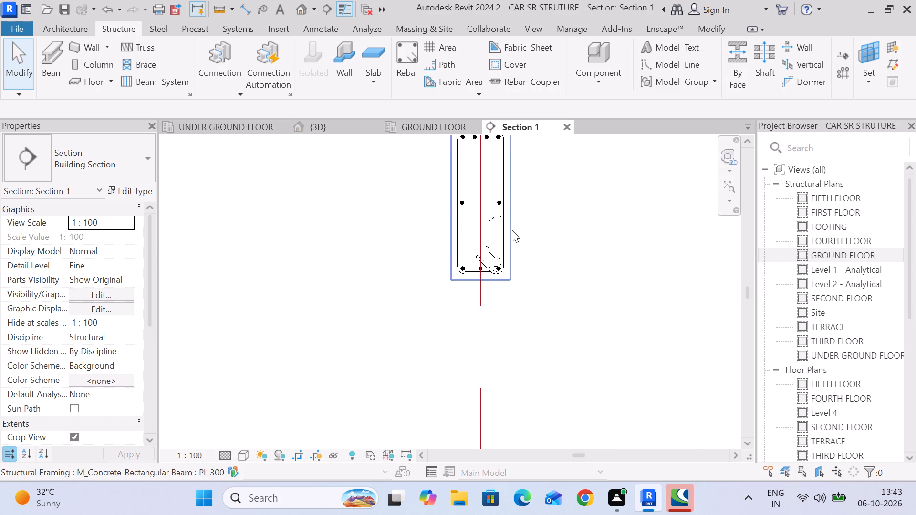
pyautogui.scroll(-2, 512, 230)
pyautogui.moveTo(512, 230); pyautogui.dragTo(484, 288, button='middle')
pyautogui.scroll(3, 485, 275)
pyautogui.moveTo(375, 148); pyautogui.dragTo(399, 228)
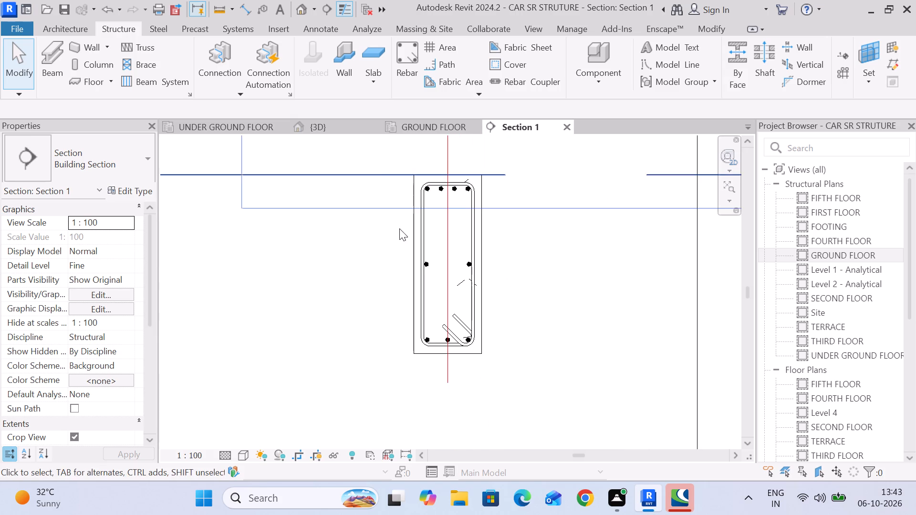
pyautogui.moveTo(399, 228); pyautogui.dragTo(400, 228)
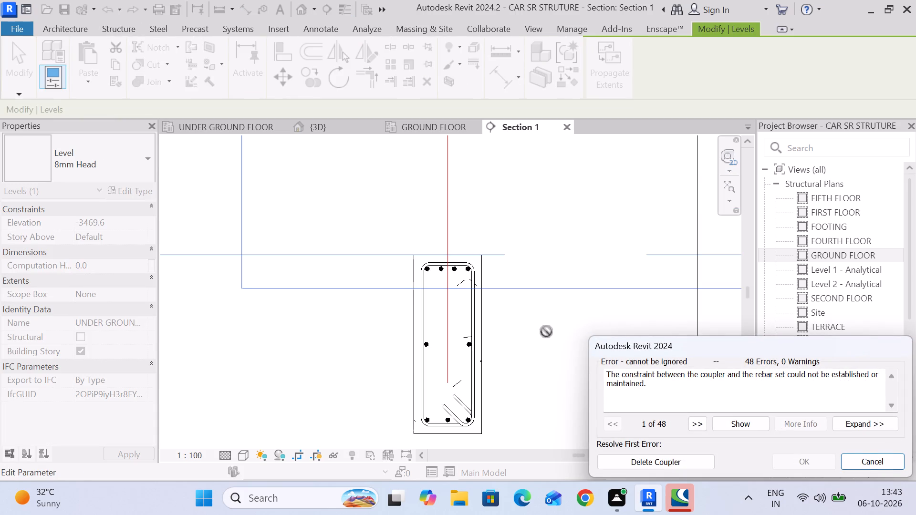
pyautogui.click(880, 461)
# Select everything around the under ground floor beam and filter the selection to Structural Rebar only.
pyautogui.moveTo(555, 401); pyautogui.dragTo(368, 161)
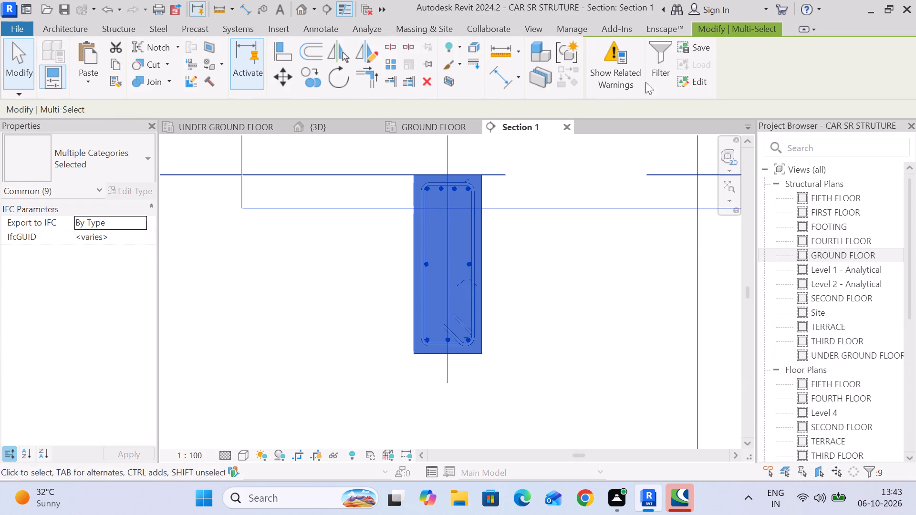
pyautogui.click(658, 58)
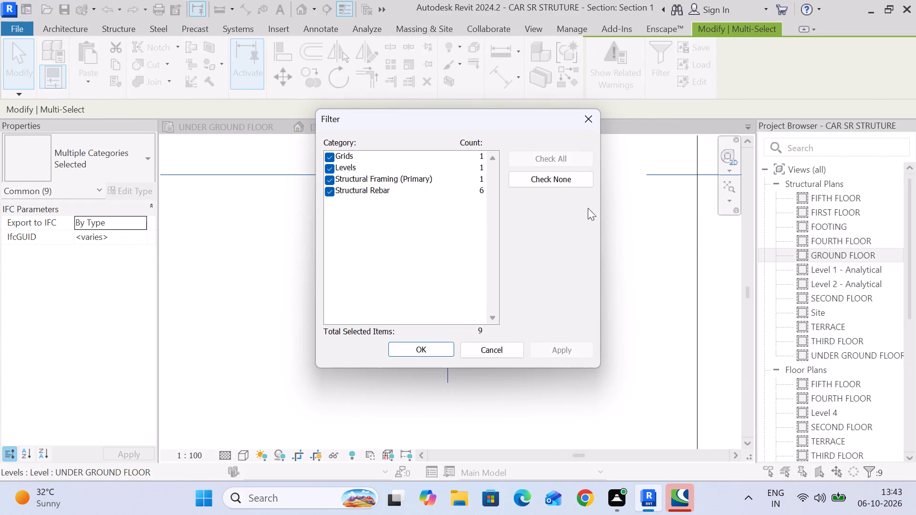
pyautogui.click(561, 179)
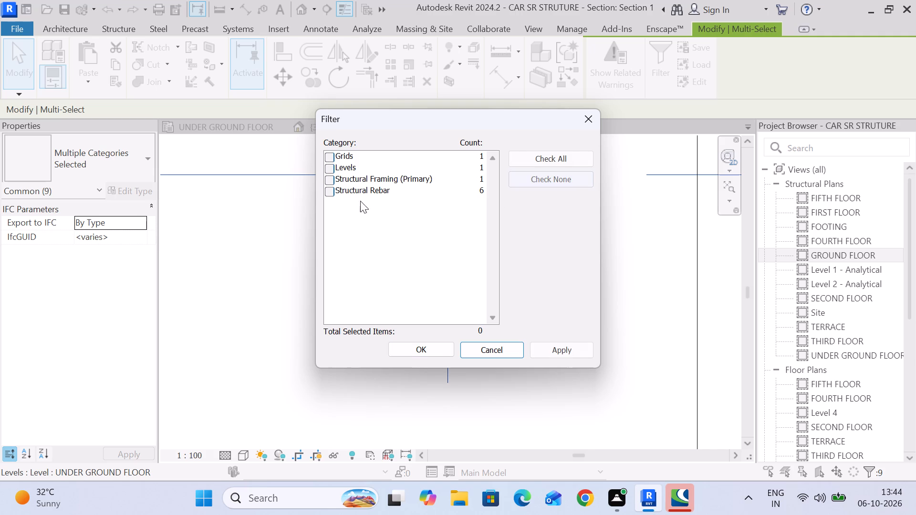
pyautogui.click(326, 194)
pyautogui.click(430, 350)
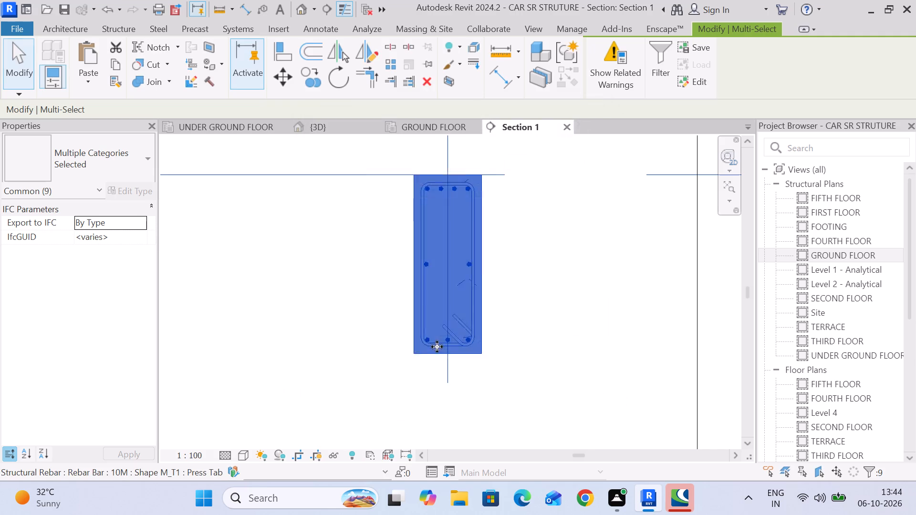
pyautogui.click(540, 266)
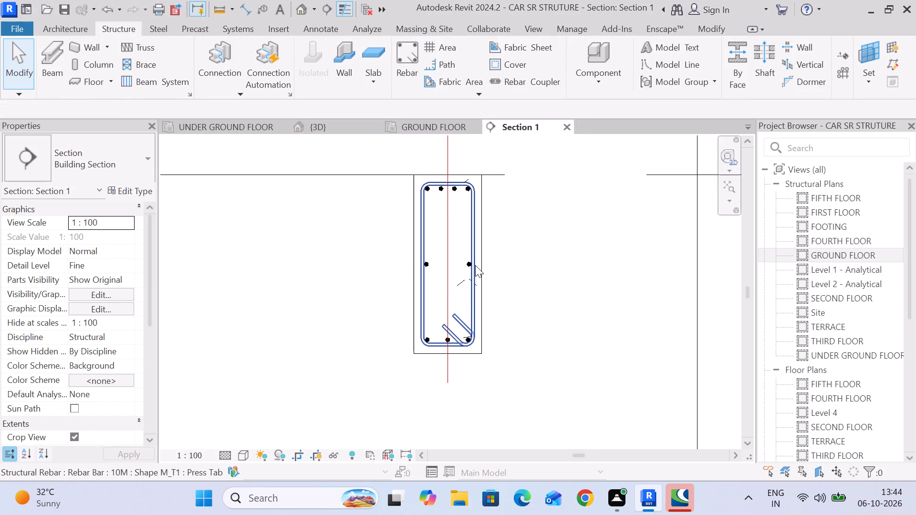
# Delete the 10M stirrup and the bottom, side and top bars from the under ground floor beam.
pyautogui.click(475, 265)
pyautogui.press('Delete')
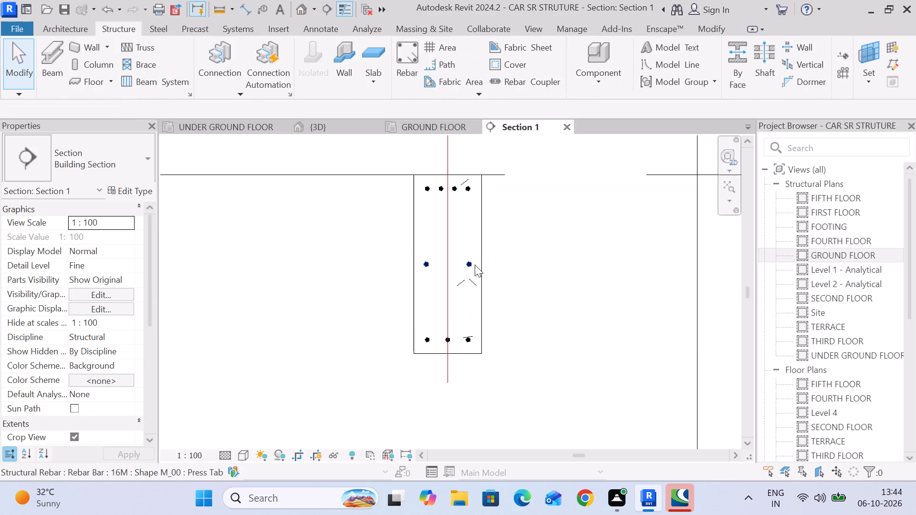
pyautogui.click(468, 265)
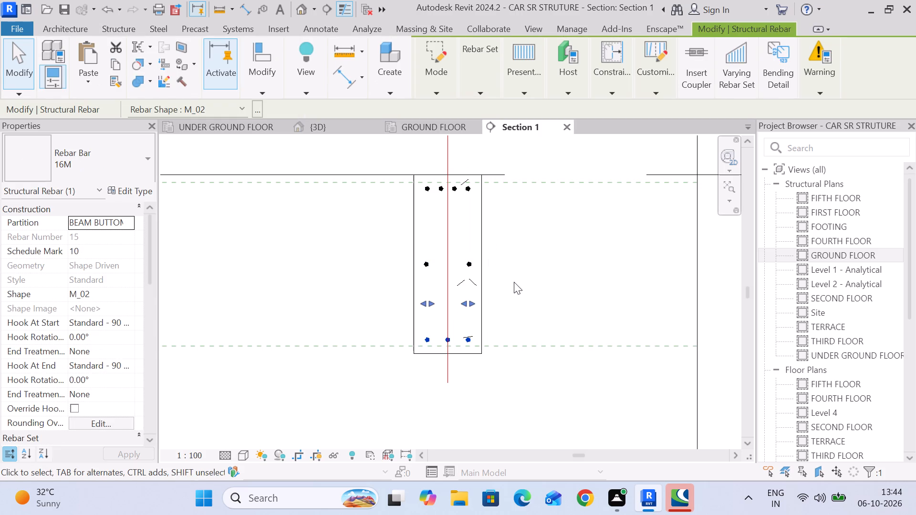
pyautogui.press('Delete')
pyautogui.click(472, 262)
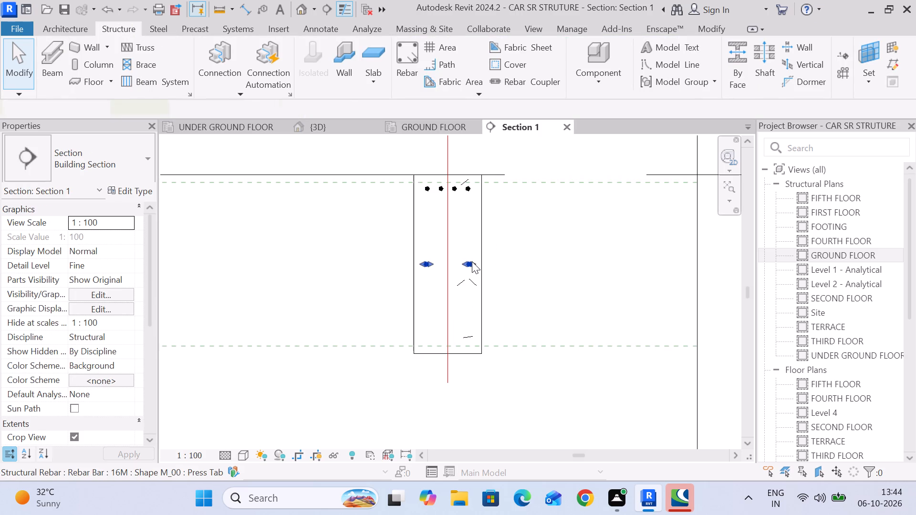
pyautogui.press('Delete')
pyautogui.click(459, 192)
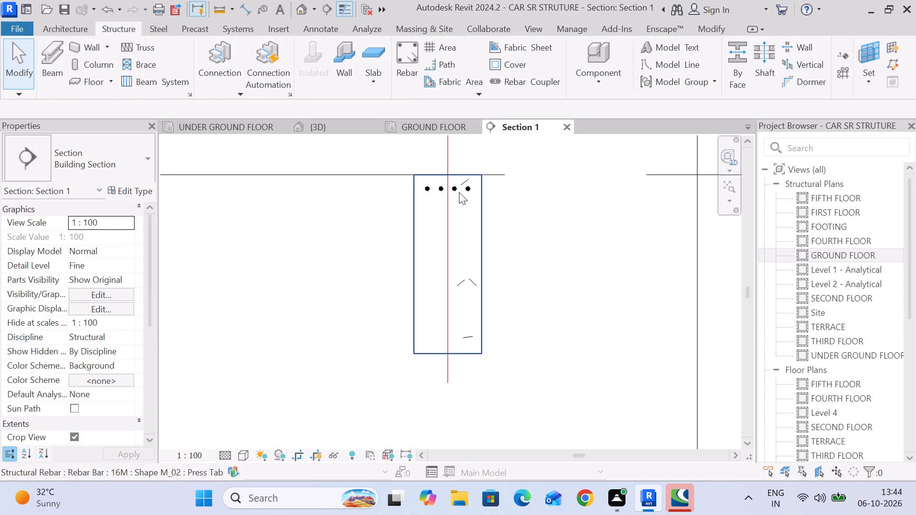
pyautogui.press('Delete')
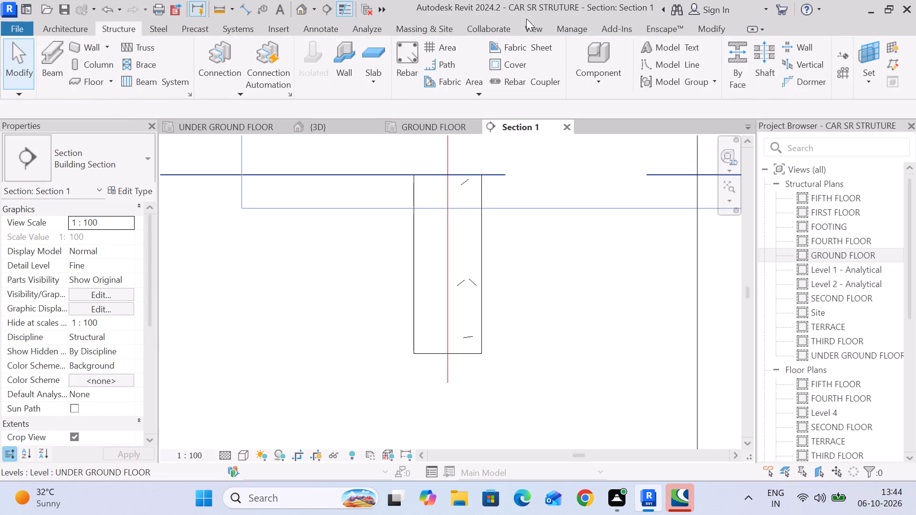
# Check the rebar cover setting of the under ground floor beam with the Cover tool.
pyautogui.click(520, 72)
pyautogui.click(519, 67)
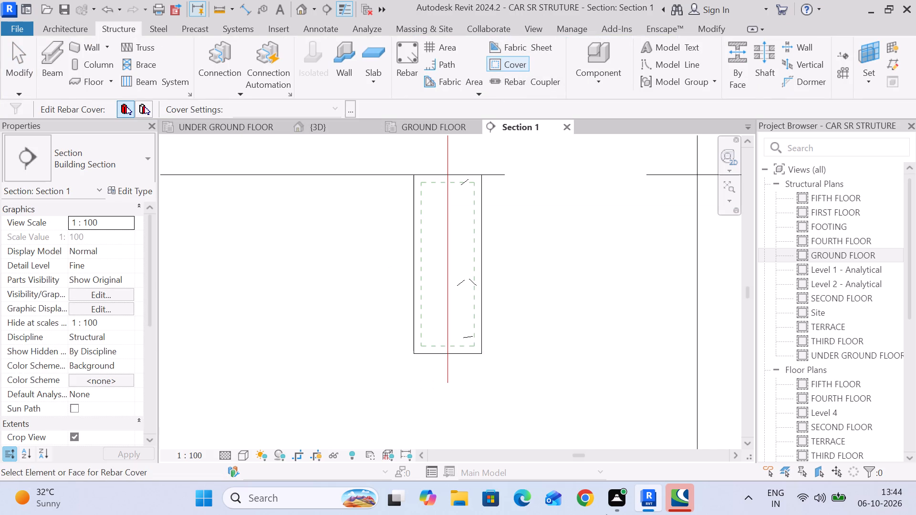
pyautogui.click(475, 352)
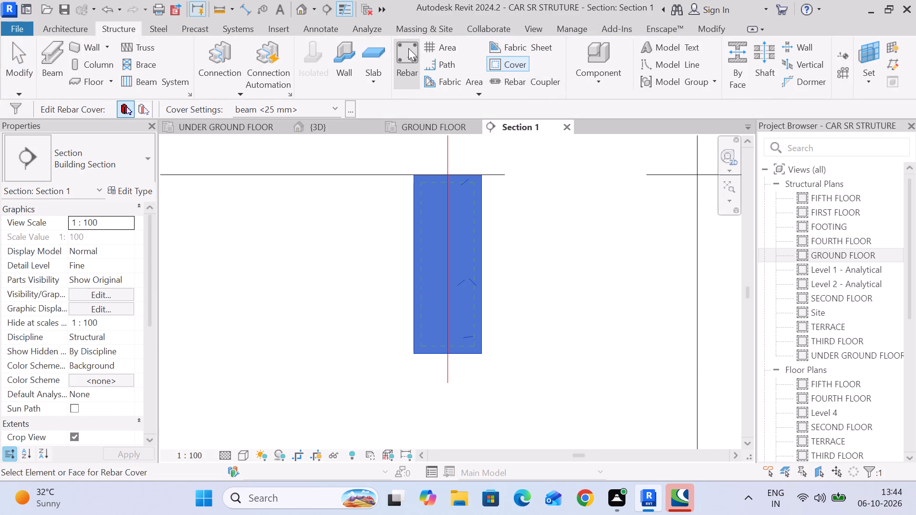
# Start the Rebar tool and choose the closed stirrup shape M_T1.
pyautogui.click(411, 51)
pyautogui.click(680, 186)
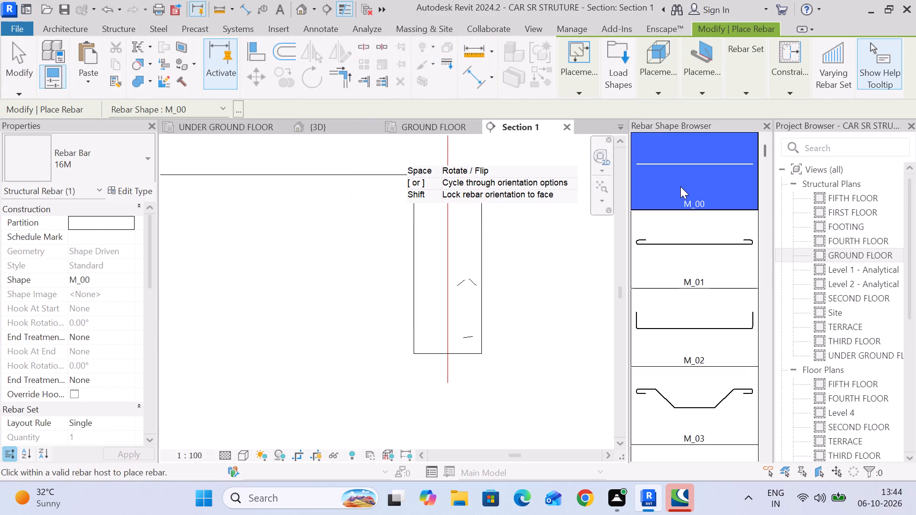
pyautogui.scroll(-10, 699, 240)
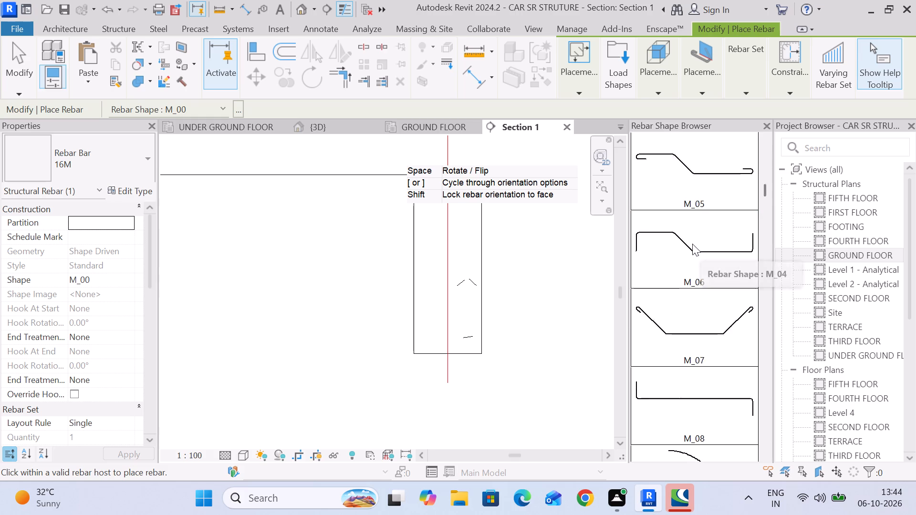
pyautogui.scroll(-9, 692, 244)
pyautogui.scroll(-19, 689, 247)
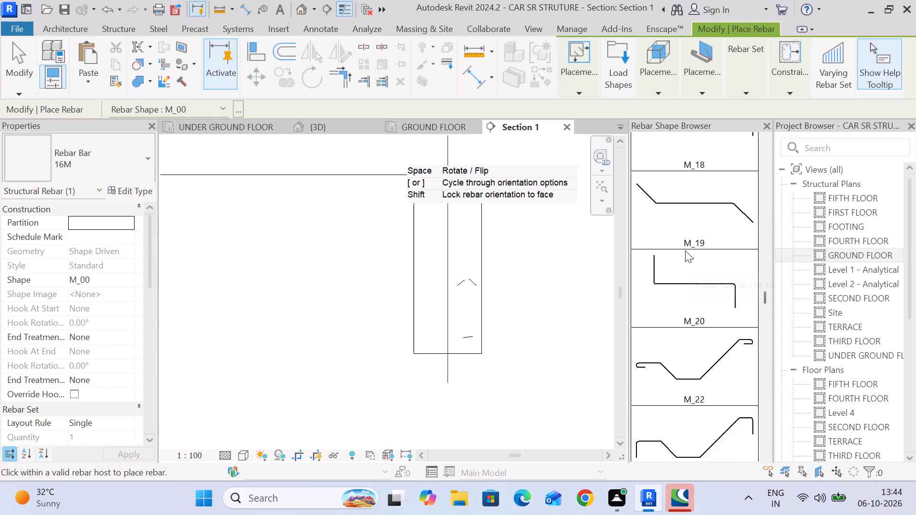
pyautogui.scroll(-16, 685, 250)
pyautogui.scroll(-6, 685, 250)
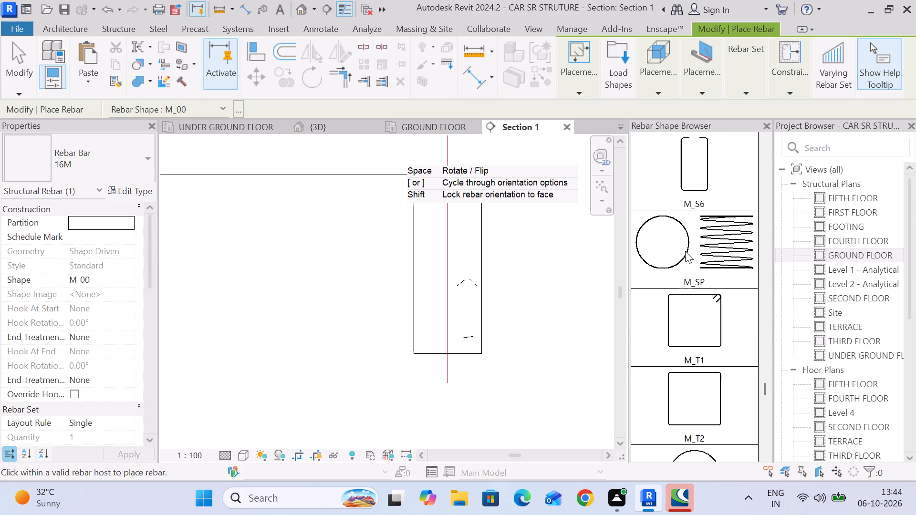
pyautogui.click(728, 308)
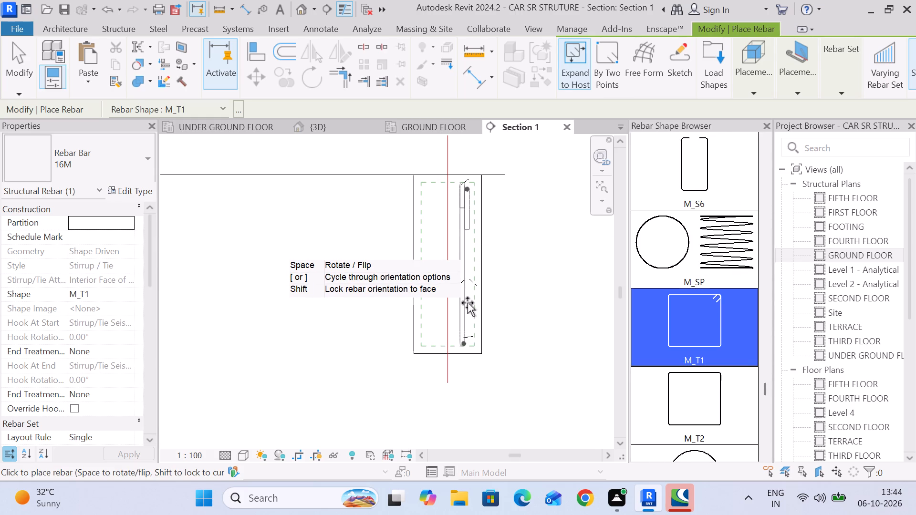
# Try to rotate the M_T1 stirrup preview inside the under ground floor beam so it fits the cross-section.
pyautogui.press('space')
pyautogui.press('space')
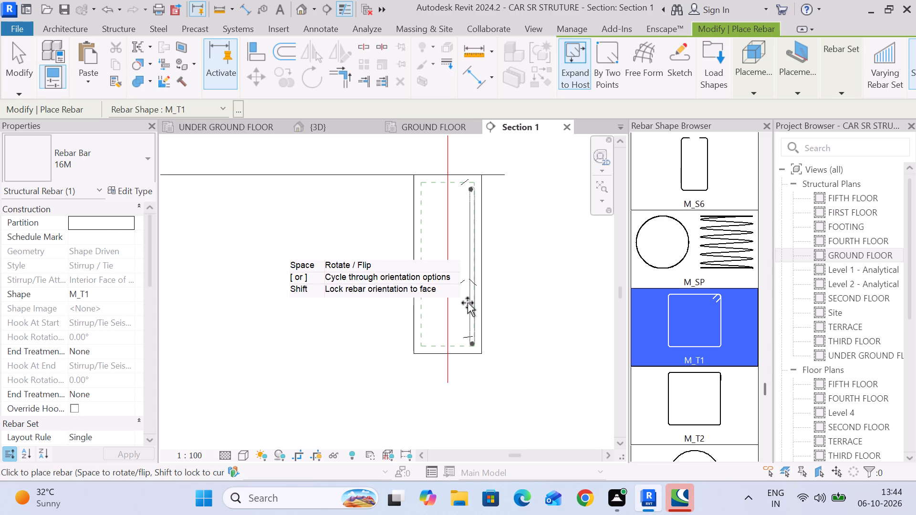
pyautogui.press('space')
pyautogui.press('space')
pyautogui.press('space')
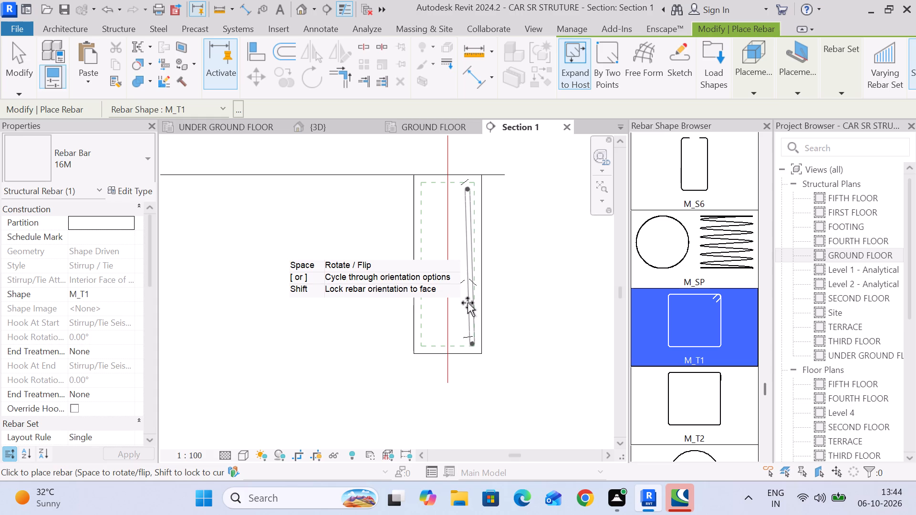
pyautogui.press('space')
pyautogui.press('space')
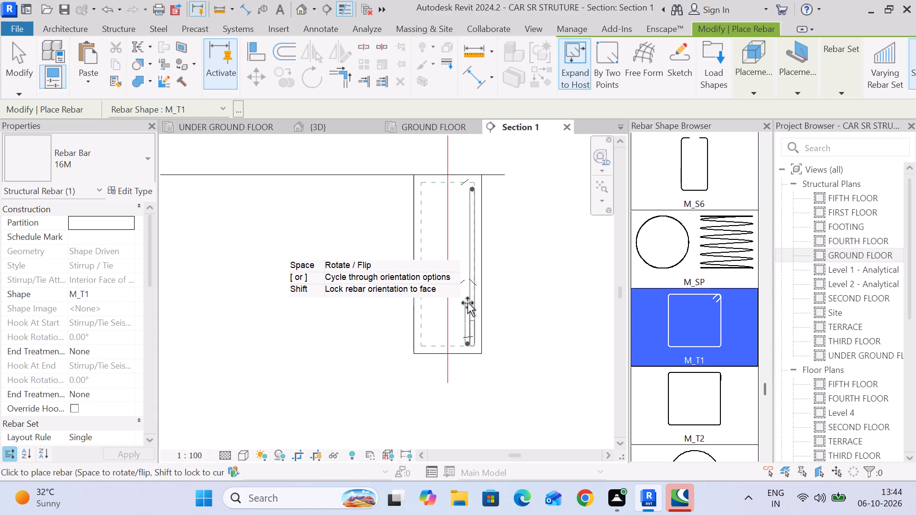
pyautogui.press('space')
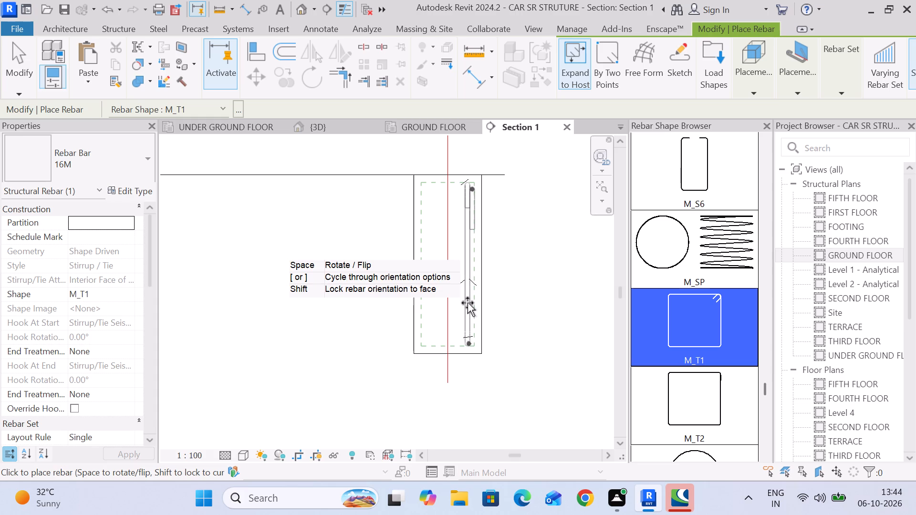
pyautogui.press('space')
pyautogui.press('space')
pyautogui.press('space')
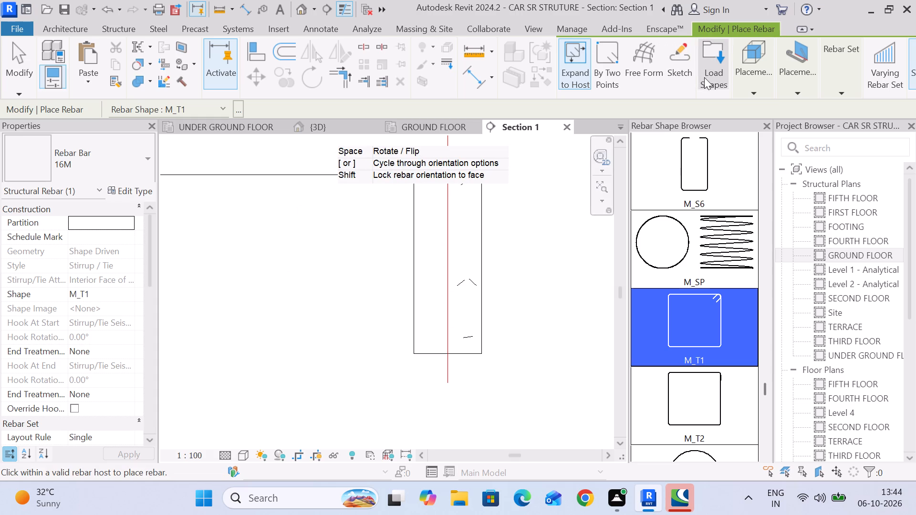
# Place a 10M M_T1 stirrup in the beam section, on the current work plane and oriented parallel to it.
pyautogui.click(763, 82)
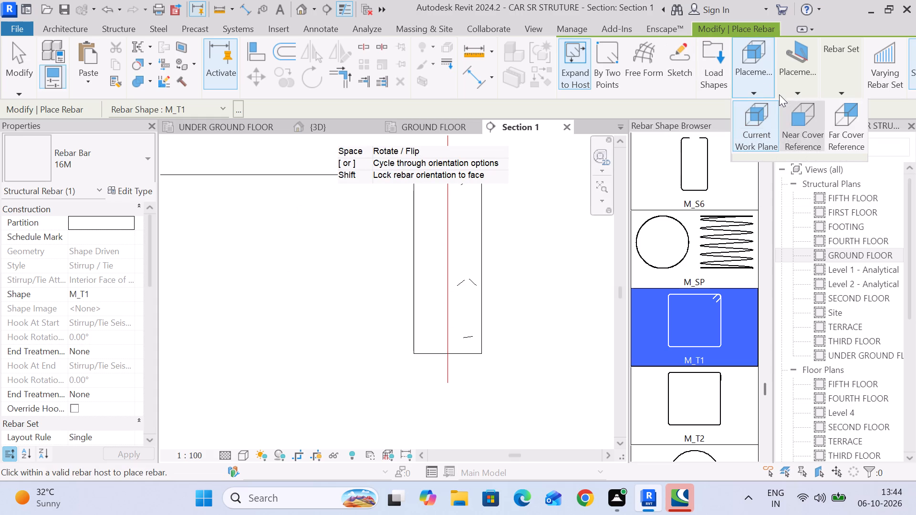
pyautogui.click(785, 86)
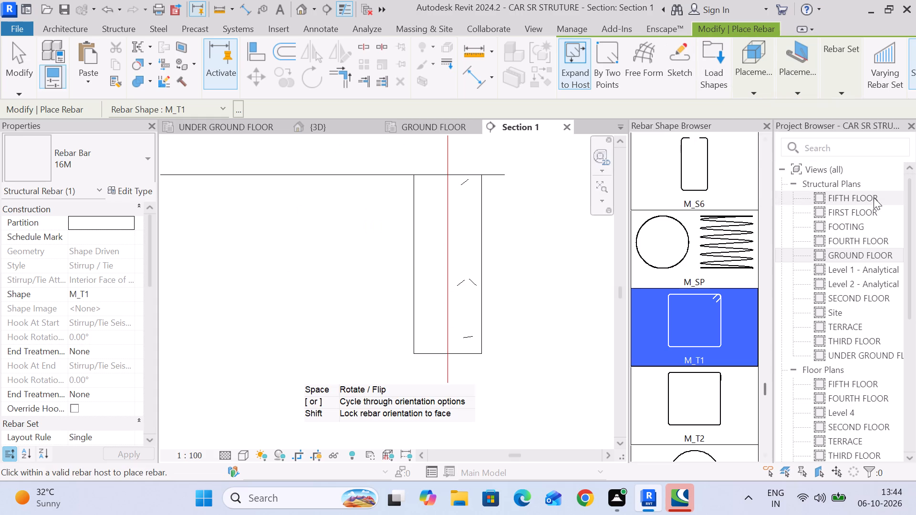
pyautogui.click(805, 79)
pyautogui.click(875, 108)
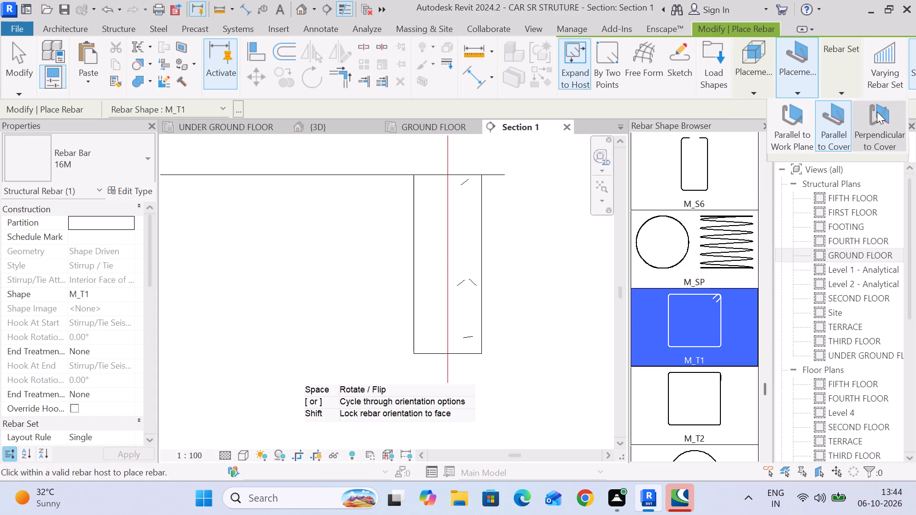
pyautogui.click(755, 91)
pyautogui.click(762, 122)
pyautogui.click(796, 79)
pyautogui.click(796, 128)
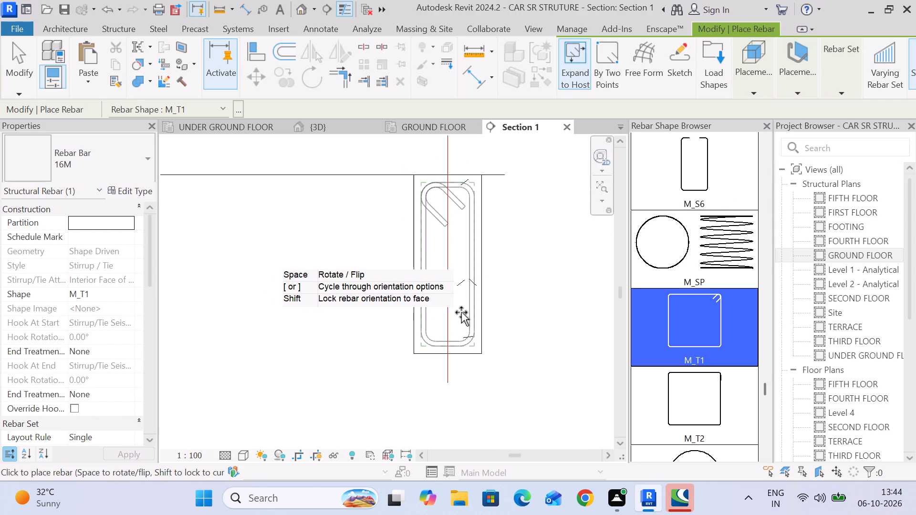
pyautogui.click(92, 169)
pyautogui.click(103, 227)
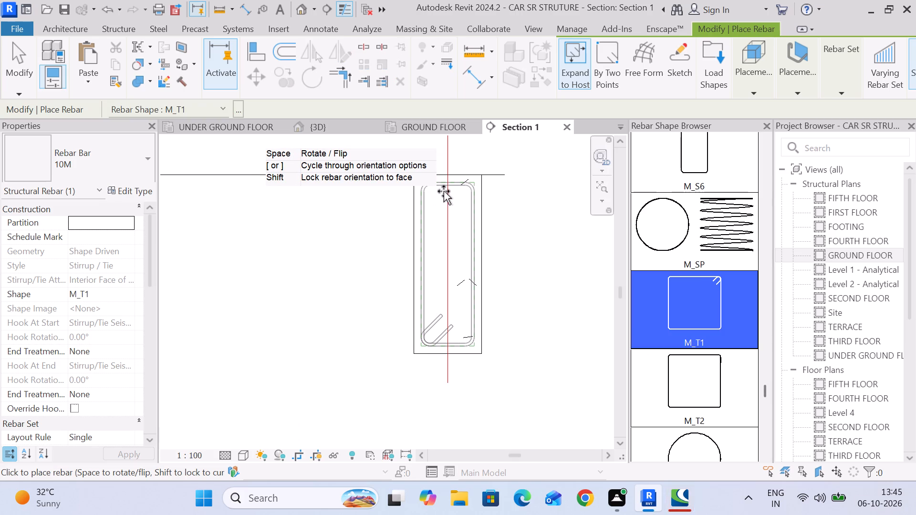
pyautogui.click(444, 191)
pyautogui.click(19, 76)
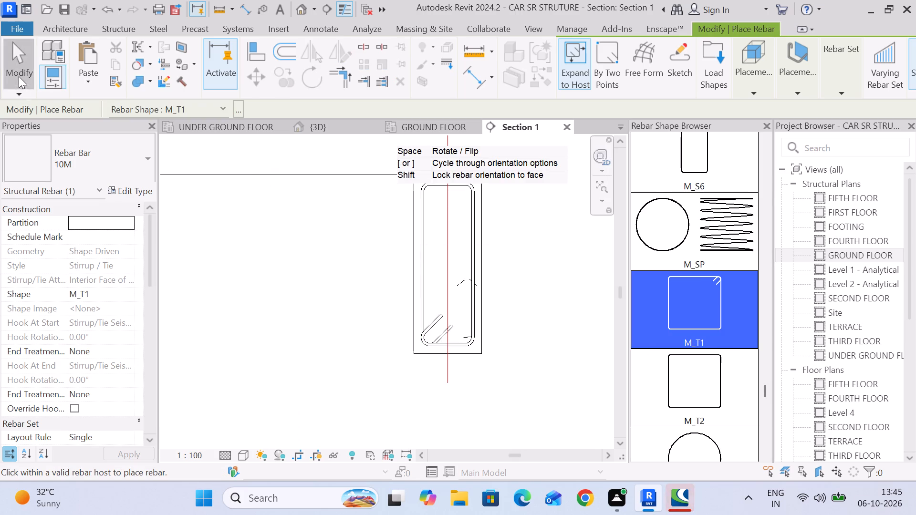
# Set the new 10M stirrup's layout to Maximum Spacing with 150 mm spacing.
pyautogui.click(468, 202)
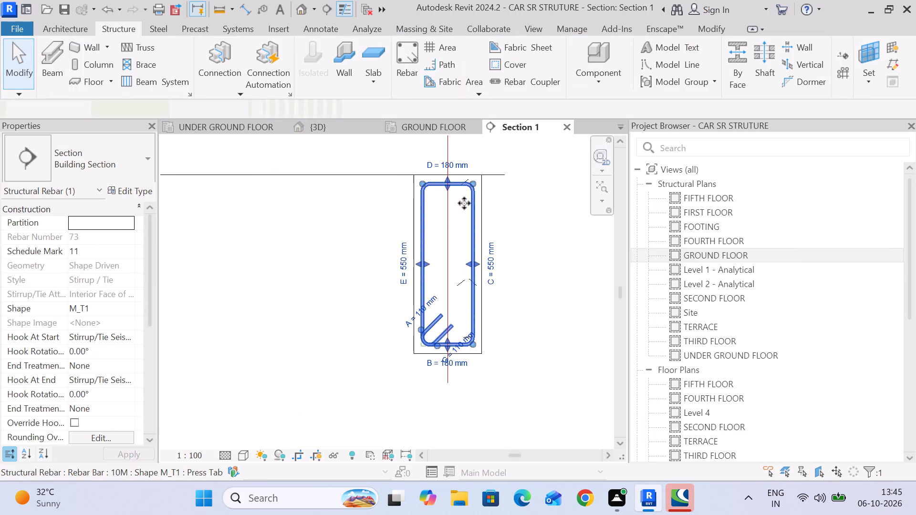
pyautogui.click(672, 78)
pyautogui.click(647, 86)
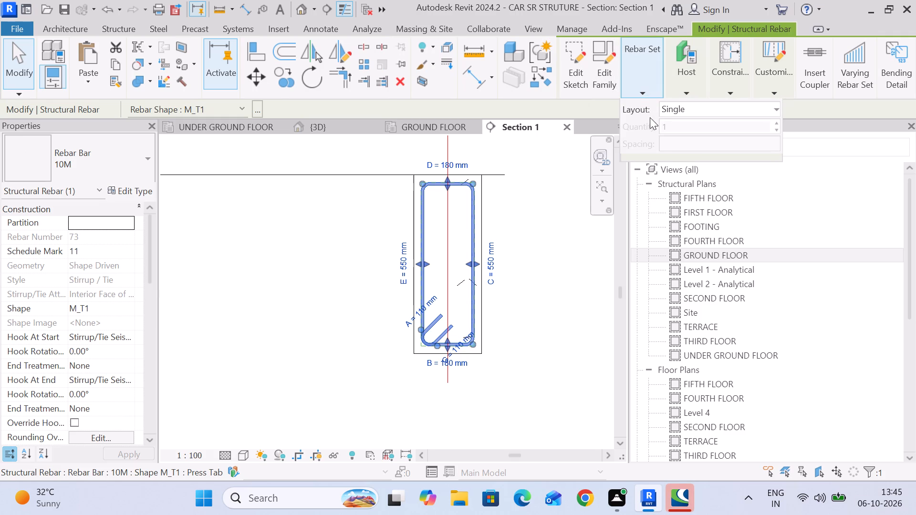
pyautogui.click(671, 107)
pyautogui.click(694, 156)
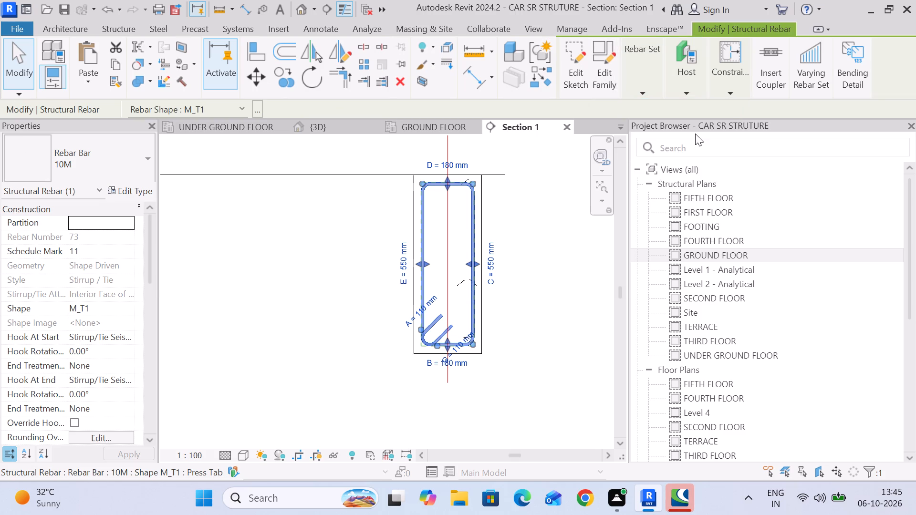
pyautogui.click(641, 82)
pyautogui.click(715, 135)
pyautogui.click(718, 147)
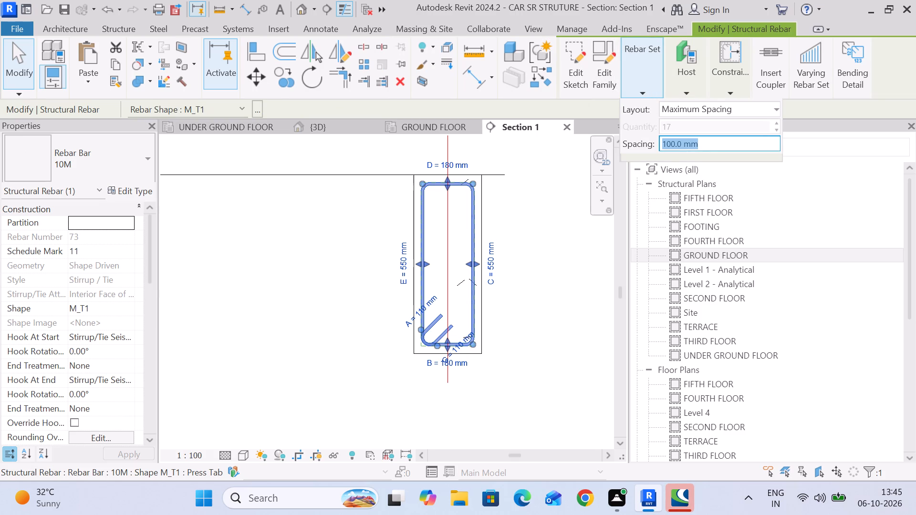
pyautogui.write('150')
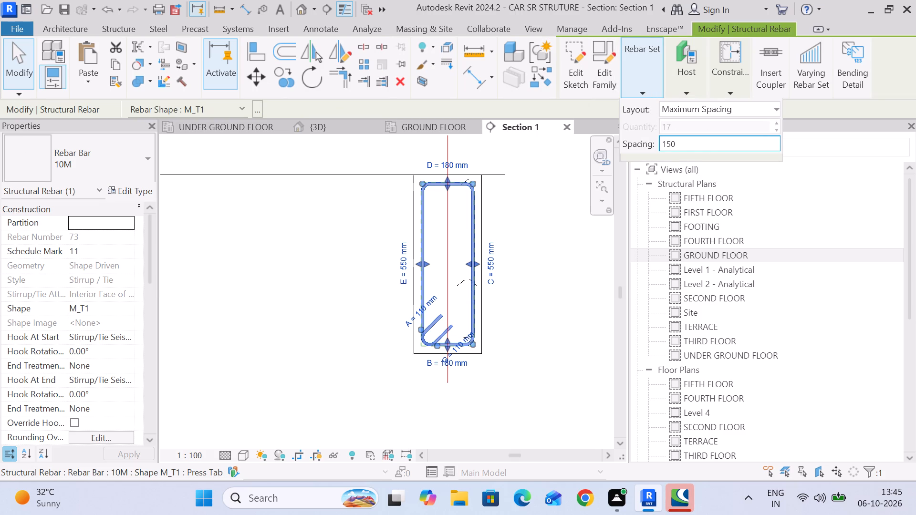
pyautogui.press('Return')
pyautogui.click(536, 255)
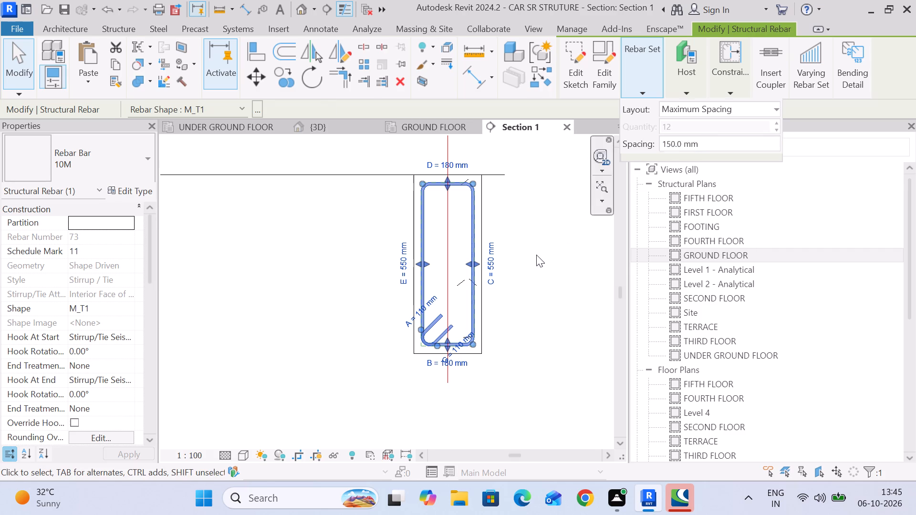
# Place a 16M straight bar, shape M_00, oriented parallel to cover, in the stirrup's top-right corner.
pyautogui.moveTo(569, 233); pyautogui.dragTo(515, 217, button='middle')
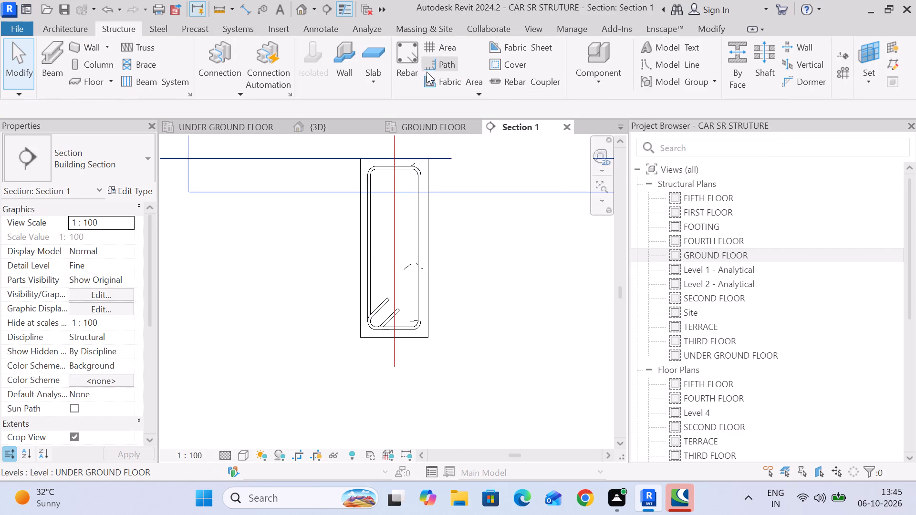
pyautogui.click(404, 57)
pyautogui.scroll(10, 703, 172)
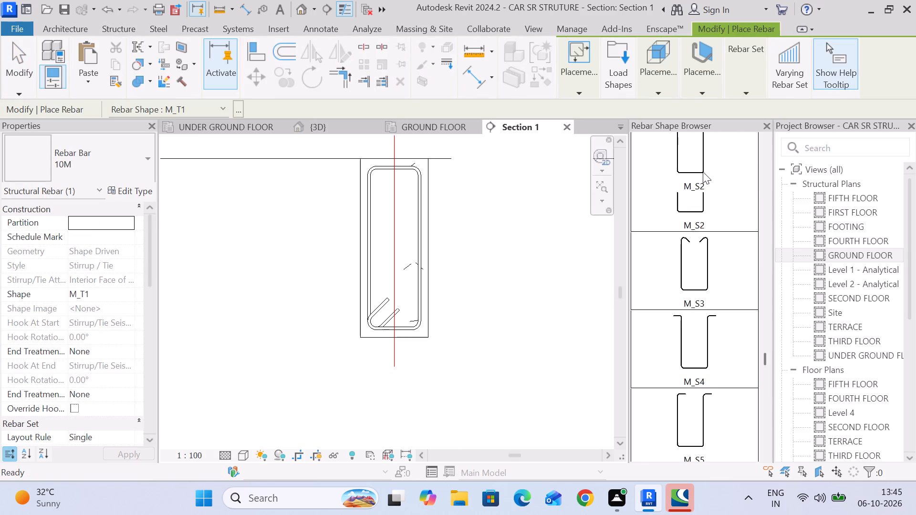
pyautogui.scroll(20, 703, 172)
pyautogui.scroll(20, 703, 172)
pyautogui.scroll(20, 703, 172)
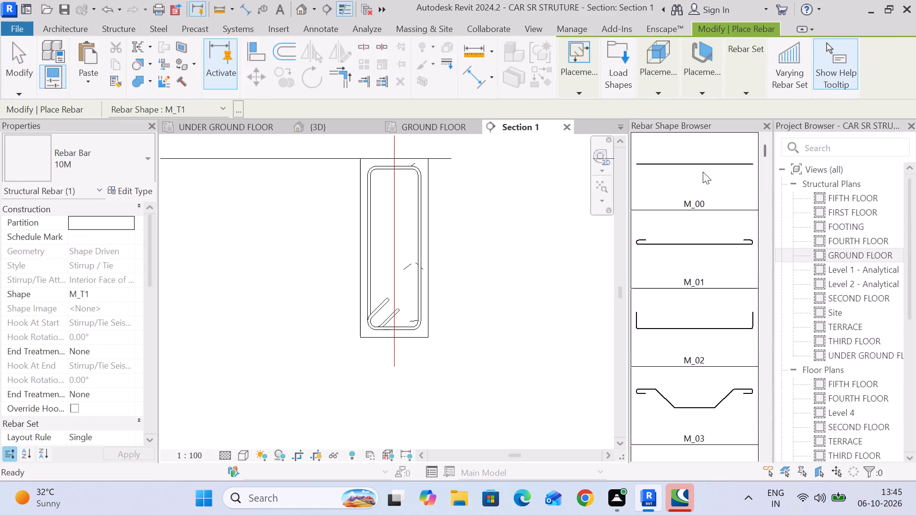
pyautogui.click(703, 172)
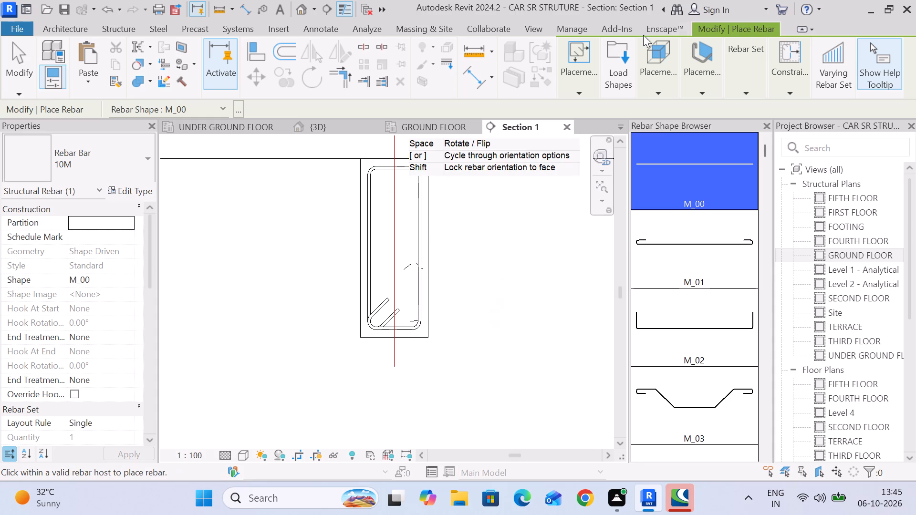
pyautogui.click(662, 78)
pyautogui.click(708, 87)
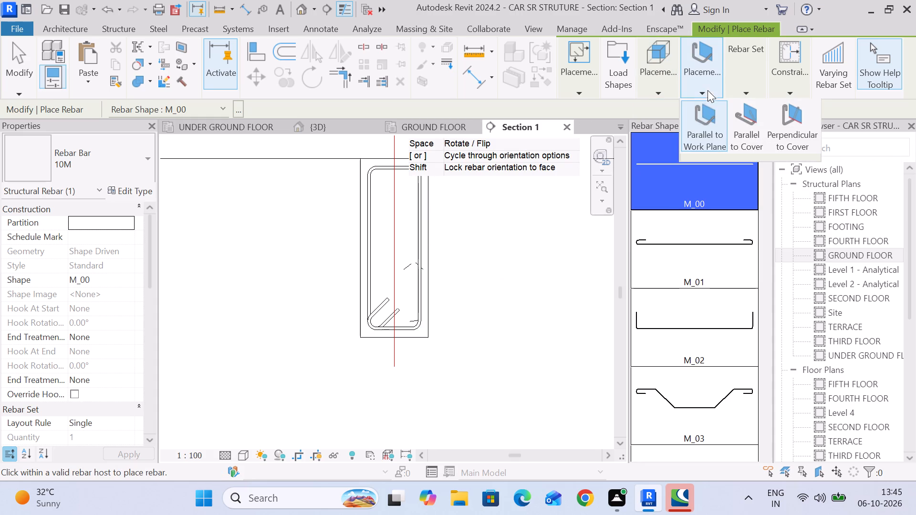
pyautogui.click(737, 128)
pyautogui.scroll(6, 415, 164)
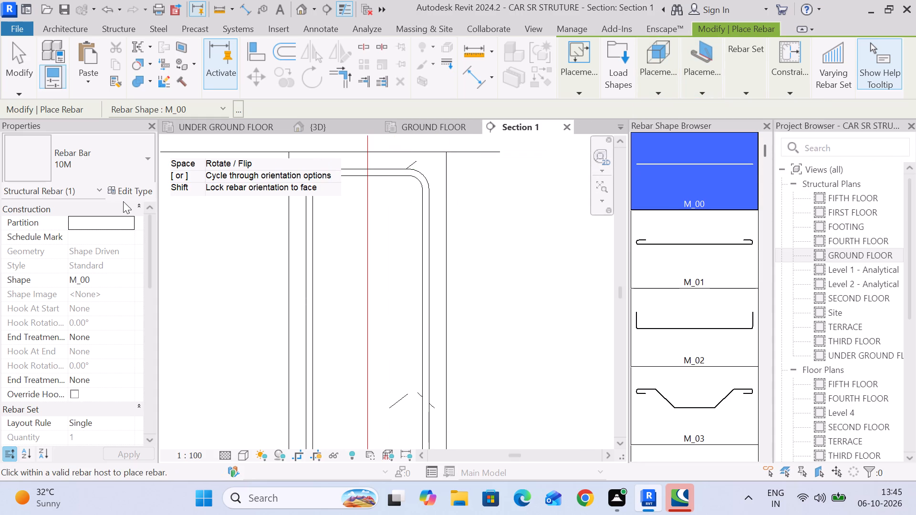
pyautogui.click(112, 169)
pyautogui.click(74, 266)
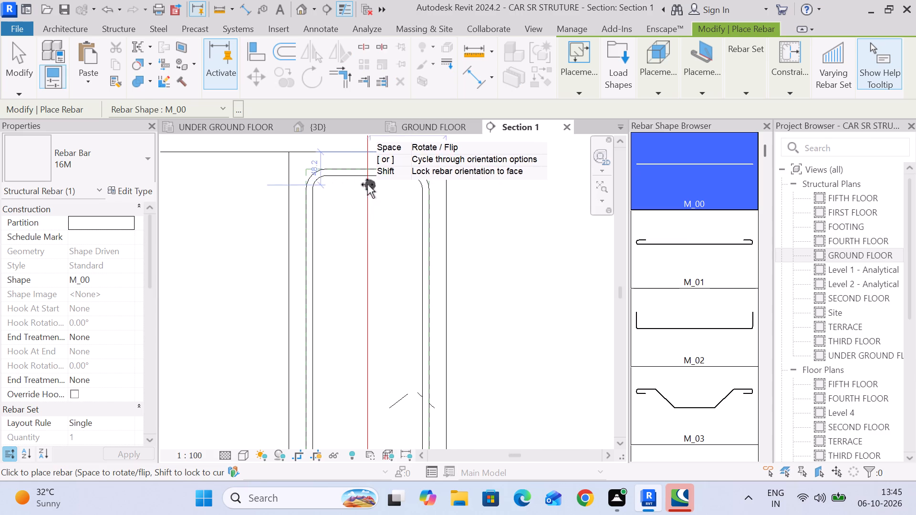
pyautogui.scroll(4, 365, 183)
pyautogui.scroll(-4, 365, 183)
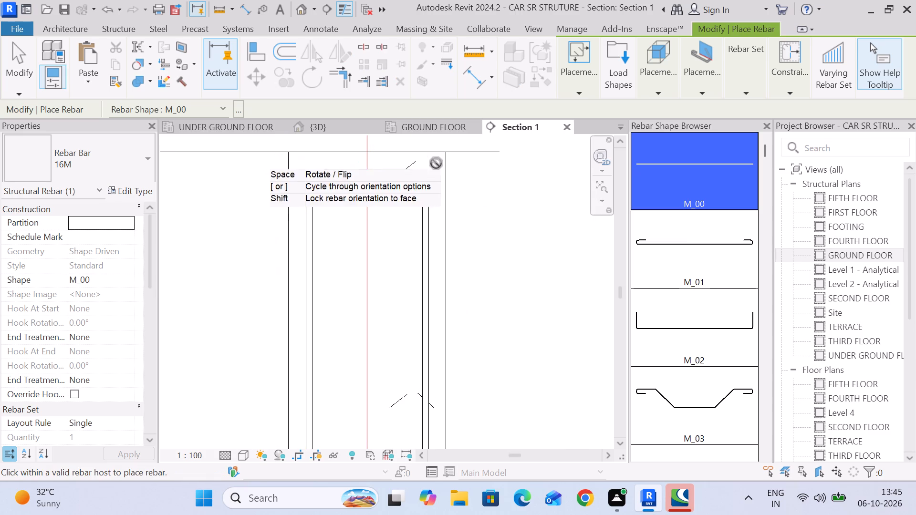
pyautogui.click(422, 167)
# Place two more 16M M_00 bars along the stirrup's right leg, one partway down and one in the bottom corner.
pyautogui.scroll(-4, 450, 216)
pyautogui.moveTo(463, 219); pyautogui.dragTo(450, 118, button='middle')
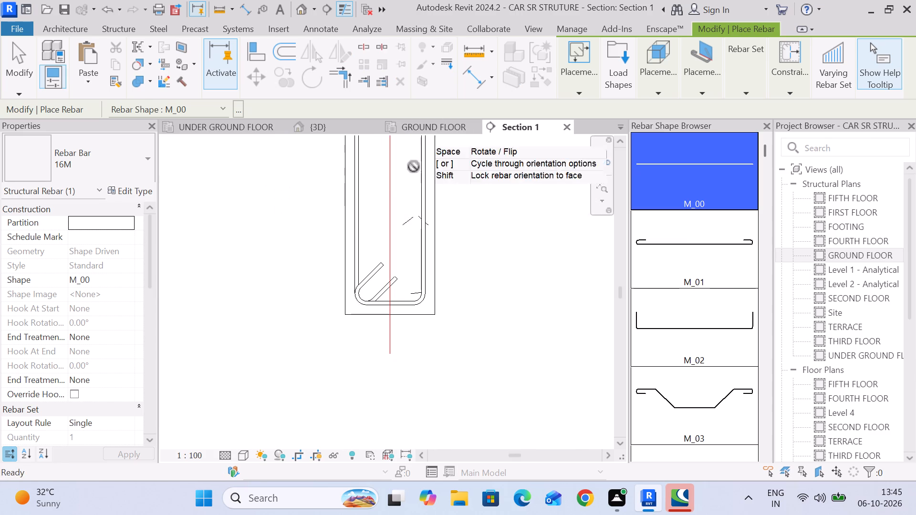
pyautogui.click(423, 178)
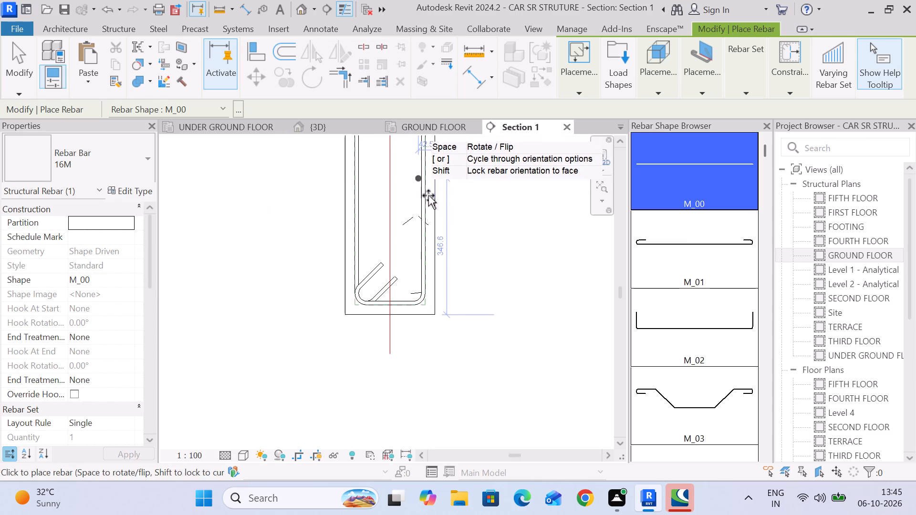
pyautogui.click(420, 297)
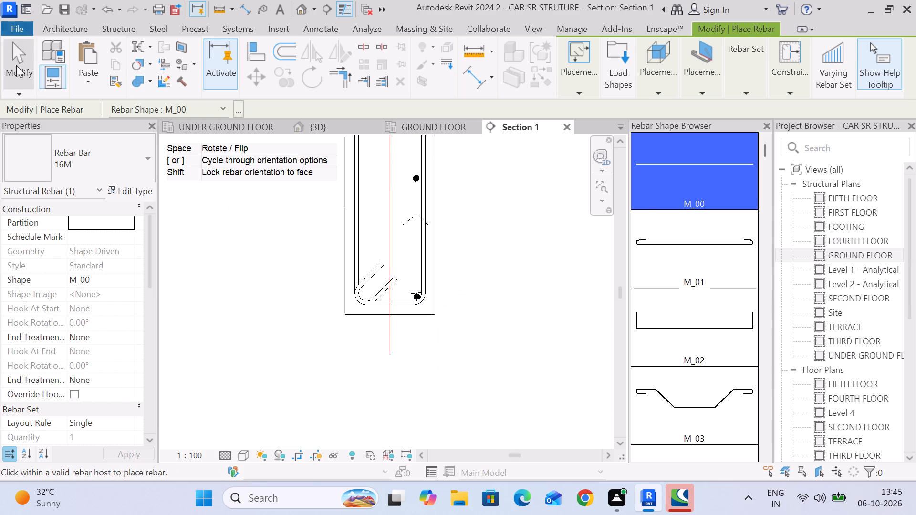
pyautogui.click(17, 75)
# Delete the 16M bar in the stirrup's bottom-right corner.
pyautogui.moveTo(380, 157); pyautogui.dragTo(399, 262, button='middle')
pyautogui.scroll(-1, 399, 262)
pyautogui.scroll(7, 424, 206)
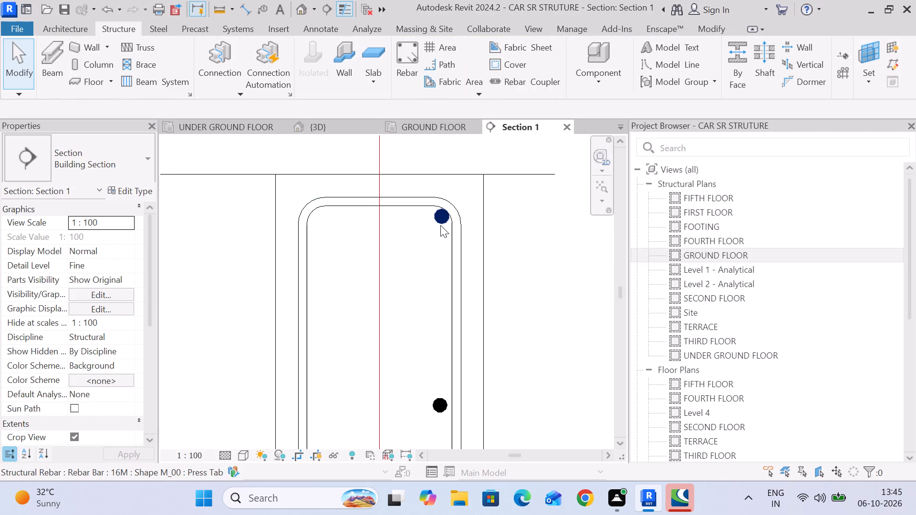
pyautogui.click(443, 219)
pyautogui.scroll(-5, 451, 218)
pyautogui.moveTo(448, 231); pyautogui.dragTo(392, 119, button='middle')
pyautogui.click(499, 330)
pyautogui.scroll(5, 383, 337)
pyautogui.click(395, 340)
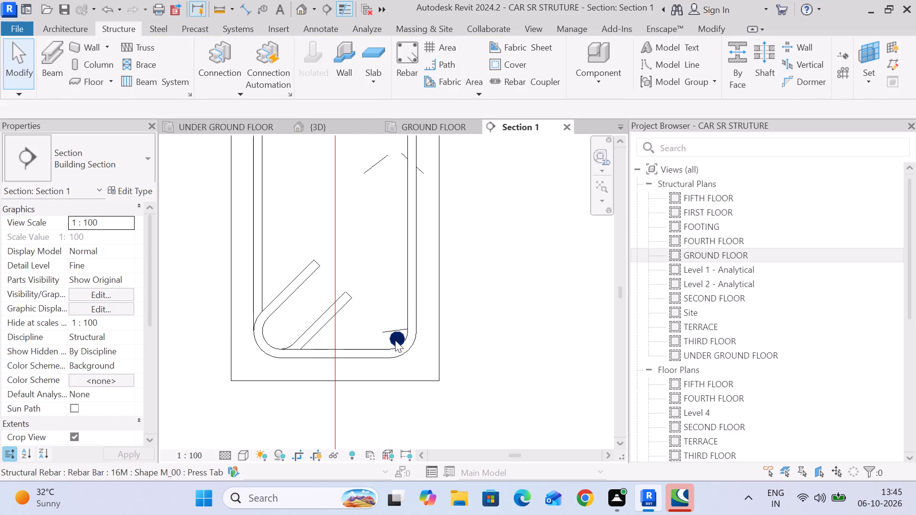
pyautogui.press('Delete')
# Assign the 16M bar in the stirrup's top-right corner to the BEAM UPPER ROD partition.
pyautogui.scroll(-8, 416, 331)
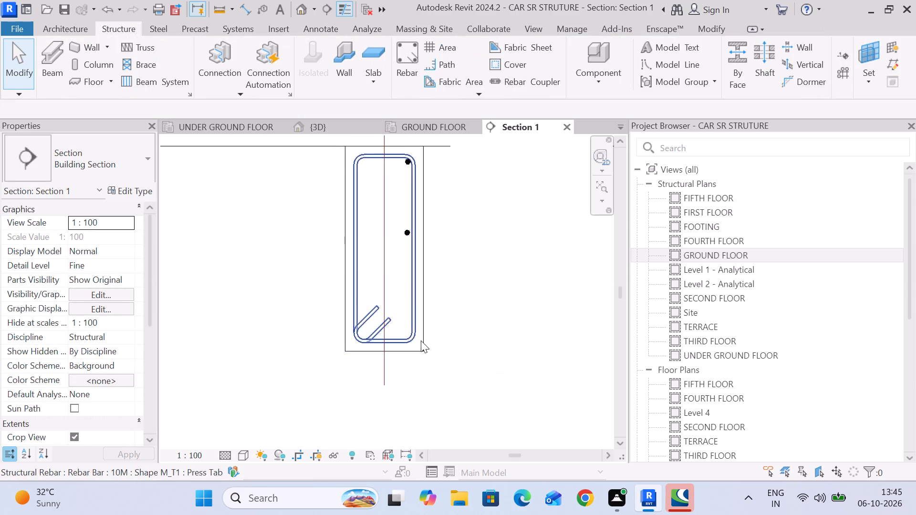
pyautogui.scroll(9, 404, 194)
pyautogui.click(415, 167)
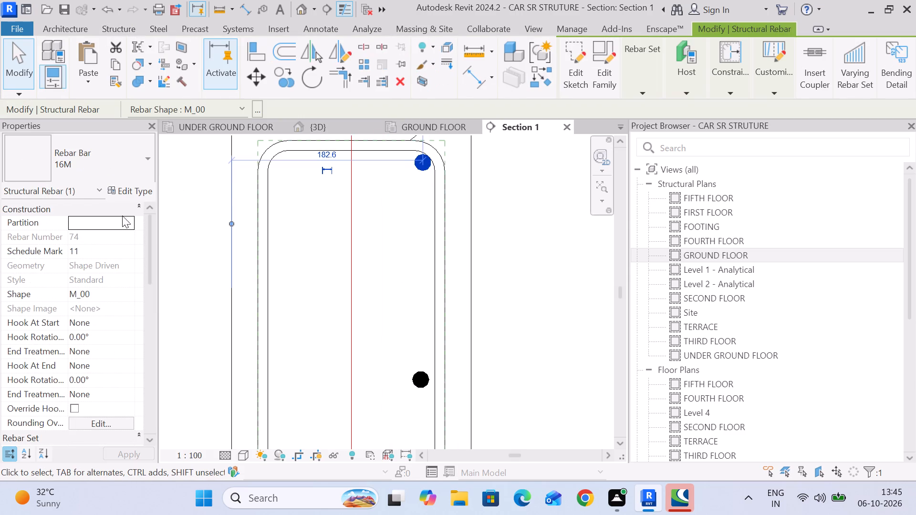
pyautogui.click(121, 225)
pyautogui.click(124, 222)
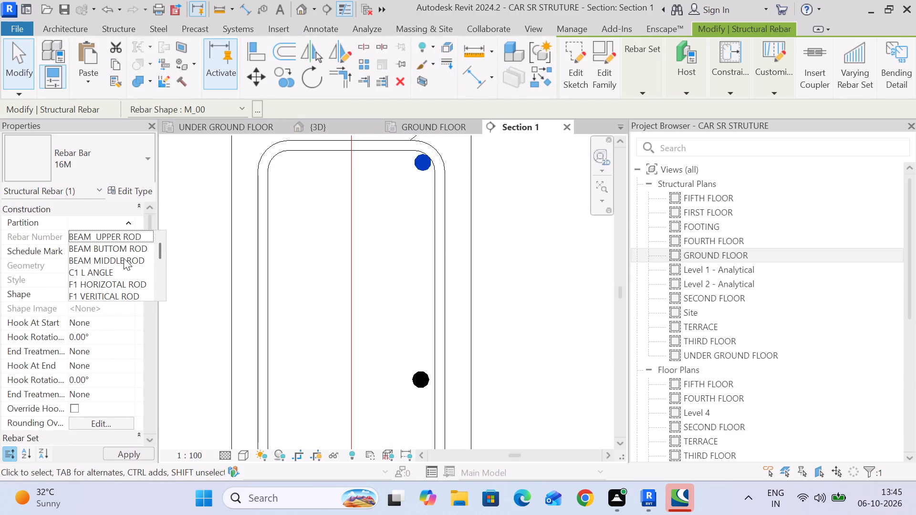
pyautogui.click(125, 235)
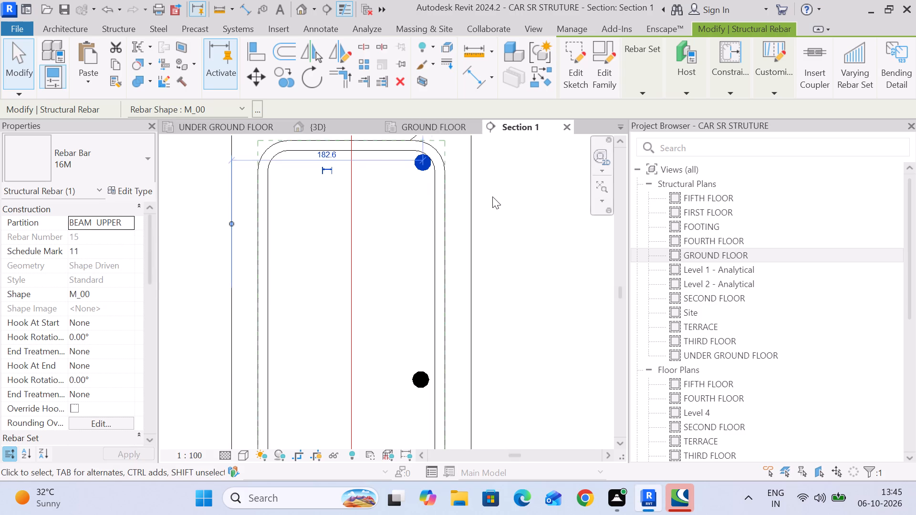
# Set the upper 16M bar's layout to Fixed Number with a quantity of 4.
pyautogui.scroll(-3, 492, 196)
pyautogui.moveTo(492, 196); pyautogui.dragTo(456, 210, button='middle')
pyautogui.click(653, 70)
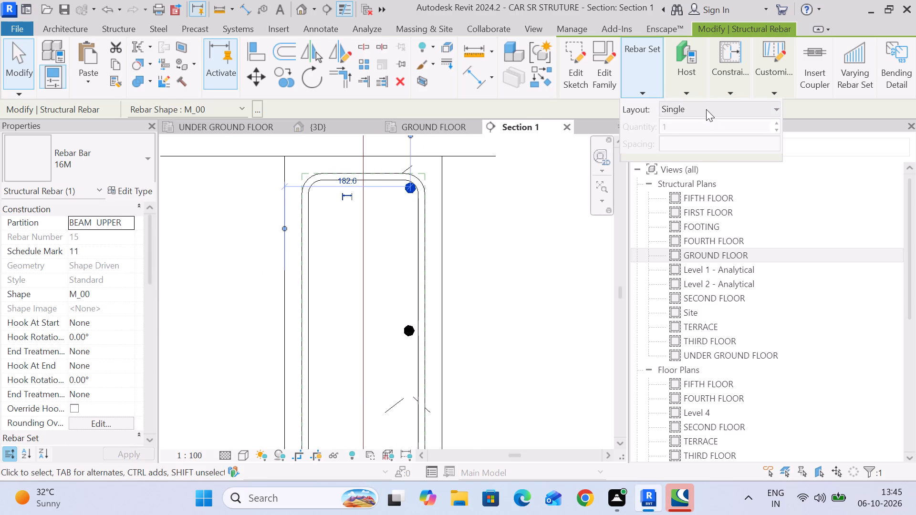
pyautogui.click(706, 109)
pyautogui.click(706, 146)
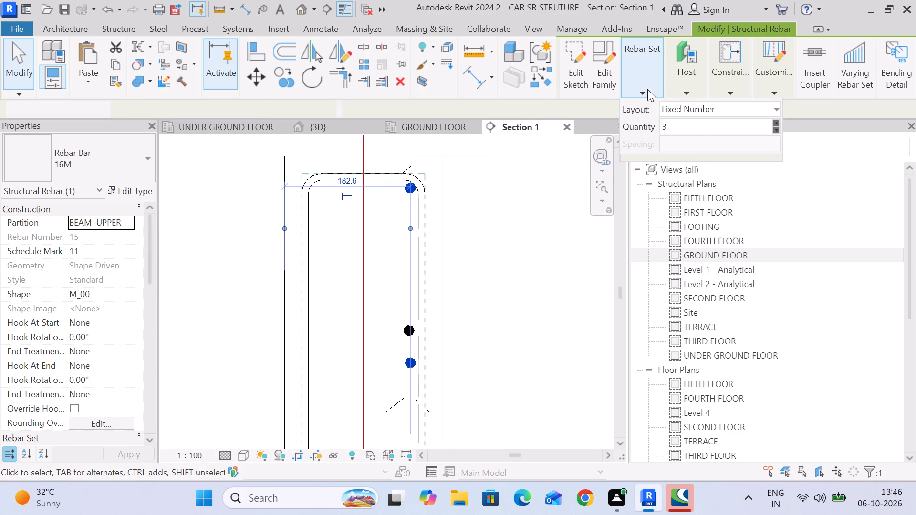
pyautogui.click(646, 86)
pyautogui.click(479, 94)
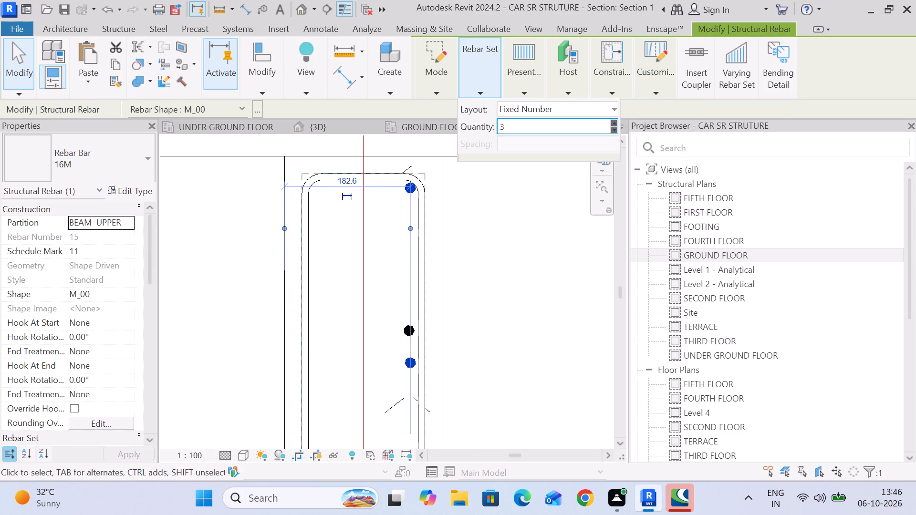
pyautogui.click(533, 127)
pyautogui.press('4')
pyautogui.press('Return')
pyautogui.press('space')
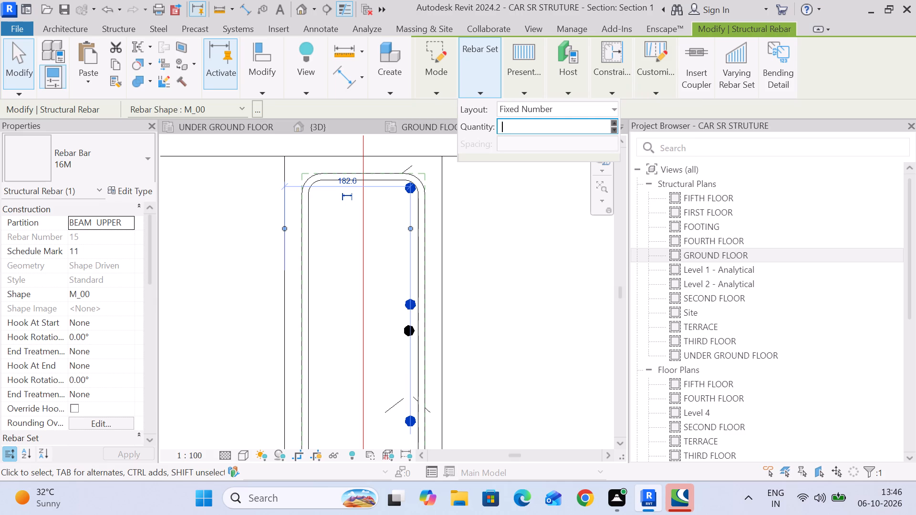
pyautogui.press('space')
pyautogui.click(523, 124)
pyautogui.press('4')
pyautogui.press('Return')
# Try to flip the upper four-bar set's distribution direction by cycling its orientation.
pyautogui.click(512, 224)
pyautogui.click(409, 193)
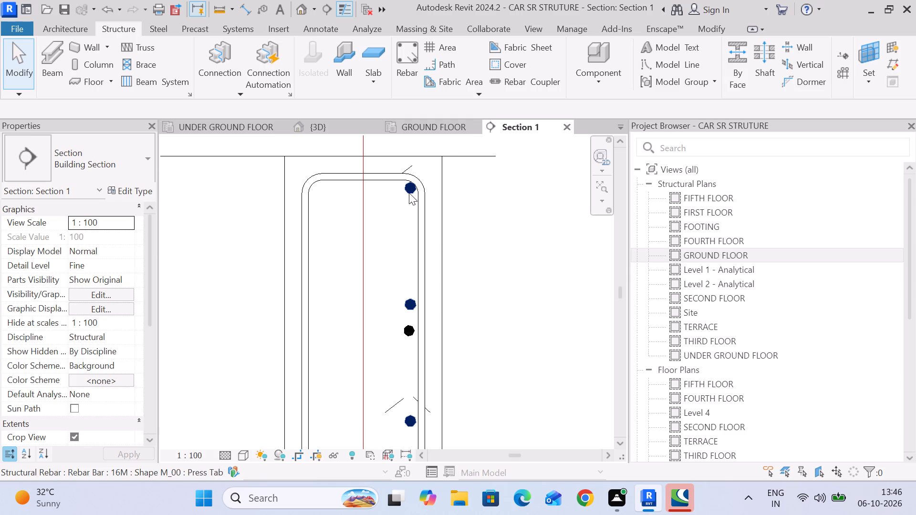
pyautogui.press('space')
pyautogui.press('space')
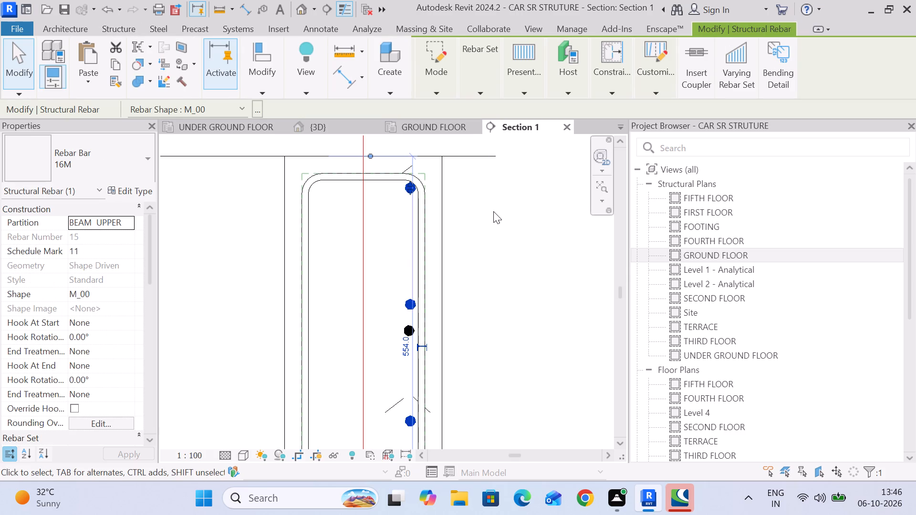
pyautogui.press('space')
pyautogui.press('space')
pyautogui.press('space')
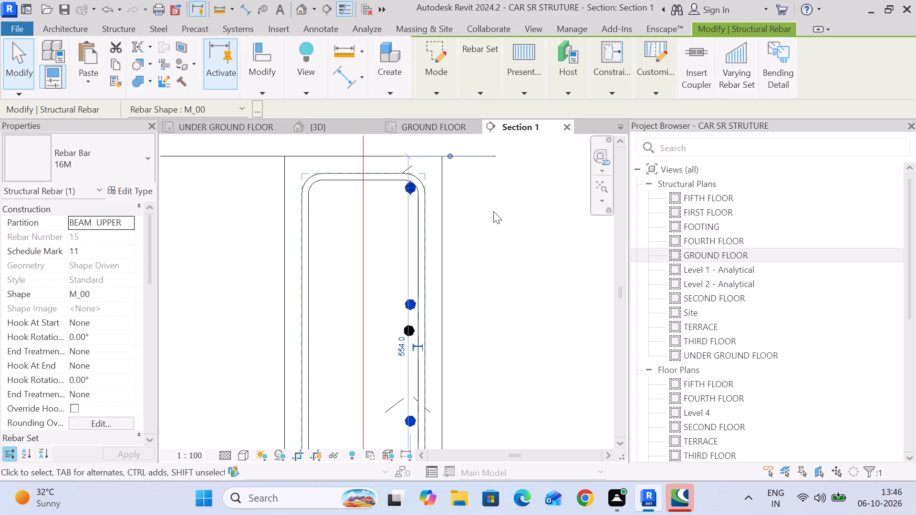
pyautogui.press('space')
# Rotate the vertical four-bar set 90° about its centre so the bars line up horizontally.
pyautogui.scroll(-5, 494, 203)
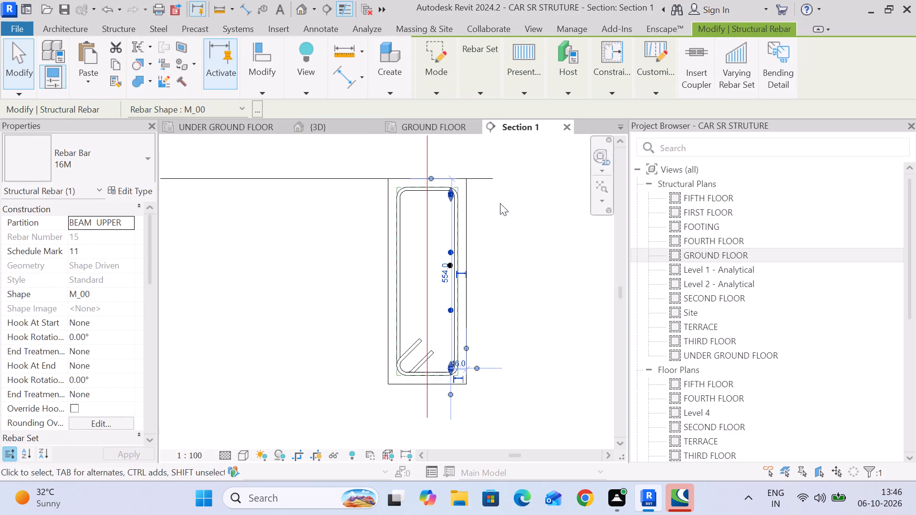
pyautogui.click(259, 92)
pyautogui.click(321, 143)
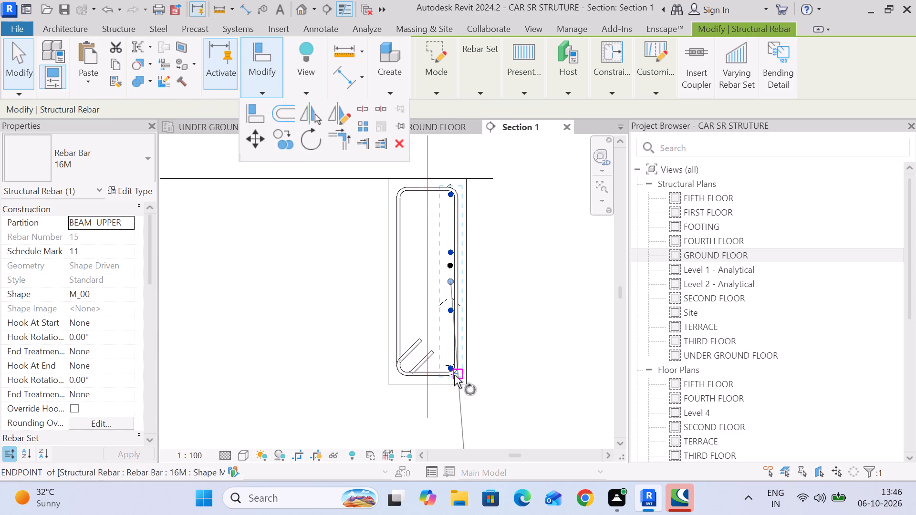
pyautogui.click(449, 370)
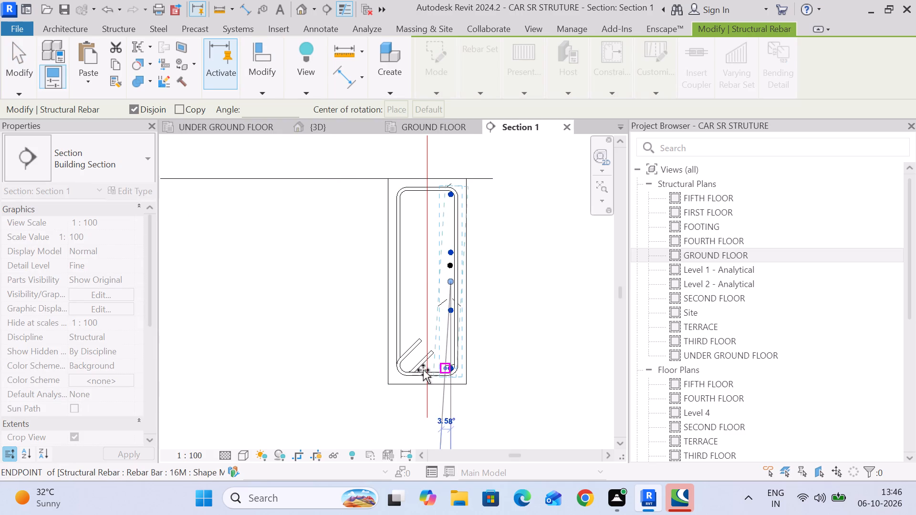
pyautogui.click(269, 276)
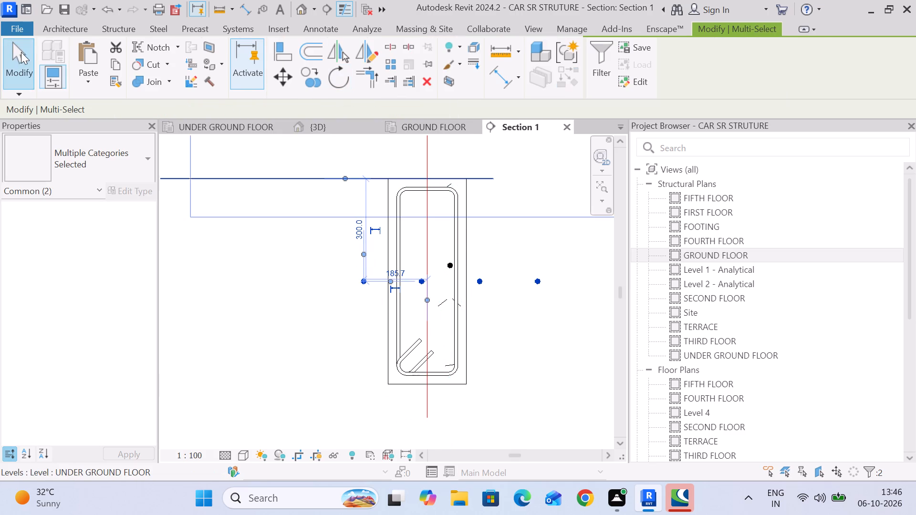
pyautogui.click(21, 57)
# Shorten the horizontal bar set from both ends so it fits between the stirrup's left and right legs.
pyautogui.click(483, 278)
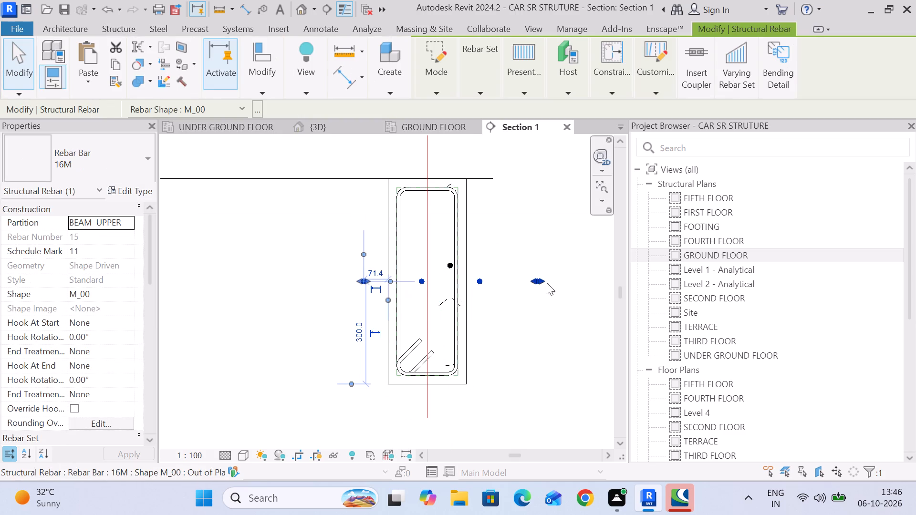
pyautogui.moveTo(538, 280); pyautogui.dragTo(450, 280)
pyautogui.click(451, 282)
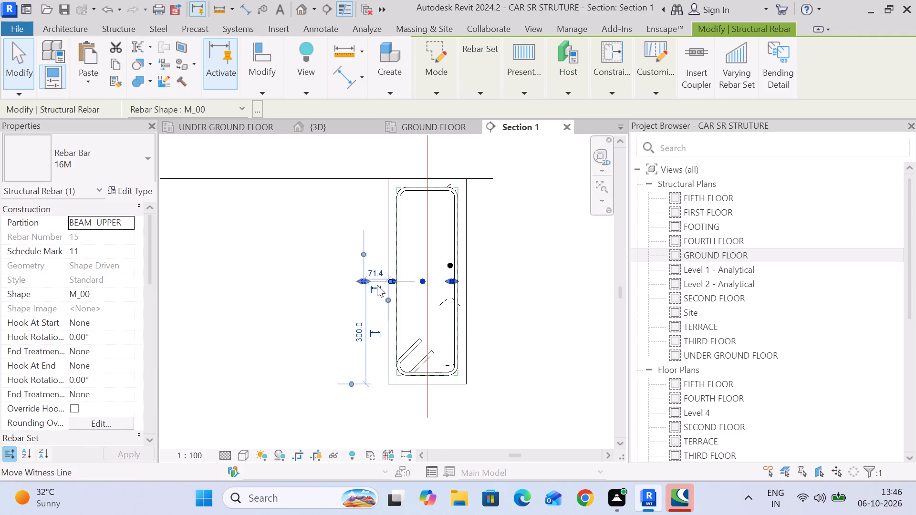
pyautogui.moveTo(364, 281); pyautogui.dragTo(398, 281)
pyautogui.click(306, 283)
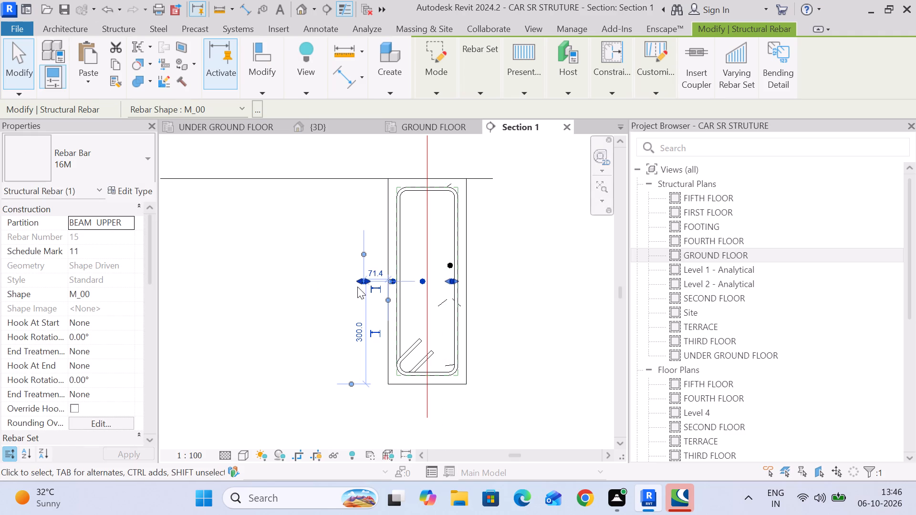
pyautogui.moveTo(357, 280); pyautogui.dragTo(399, 283)
# Move the four-bar set up beneath the stirrup's top leg, about 46 mm below the beam's top edge.
pyautogui.scroll(14, 400, 283)
pyautogui.moveTo(491, 348); pyautogui.dragTo(283, 250, button='middle')
pyautogui.scroll(-3, 266, 247)
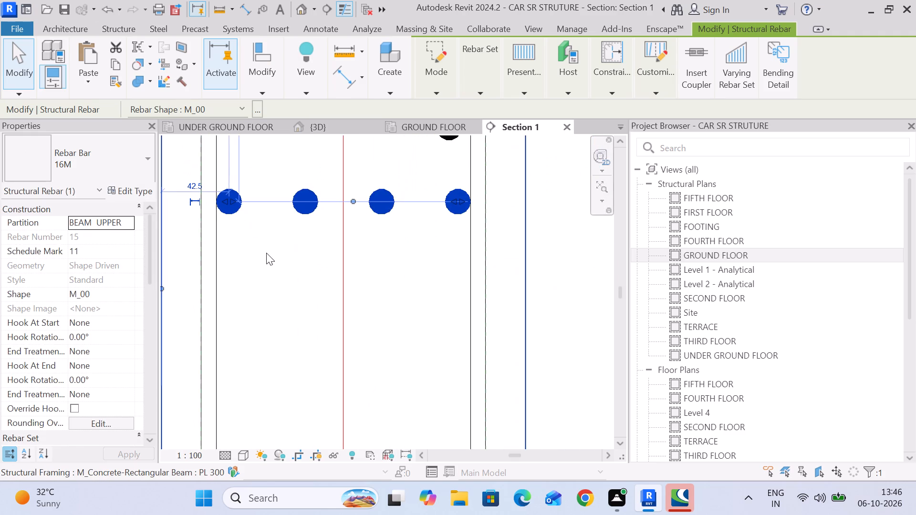
pyautogui.scroll(-5, 315, 245)
pyautogui.moveTo(309, 231); pyautogui.dragTo(311, 148)
pyautogui.moveTo(305, 179); pyautogui.dragTo(305, 201, button='middle')
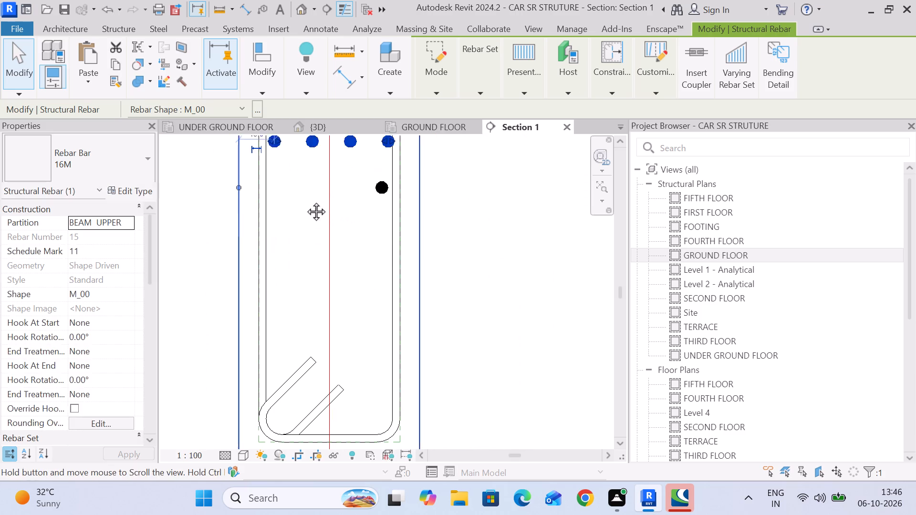
pyautogui.moveTo(305, 201); pyautogui.dragTo(313, 354, button='middle')
pyautogui.moveTo(318, 311); pyautogui.dragTo(319, 189)
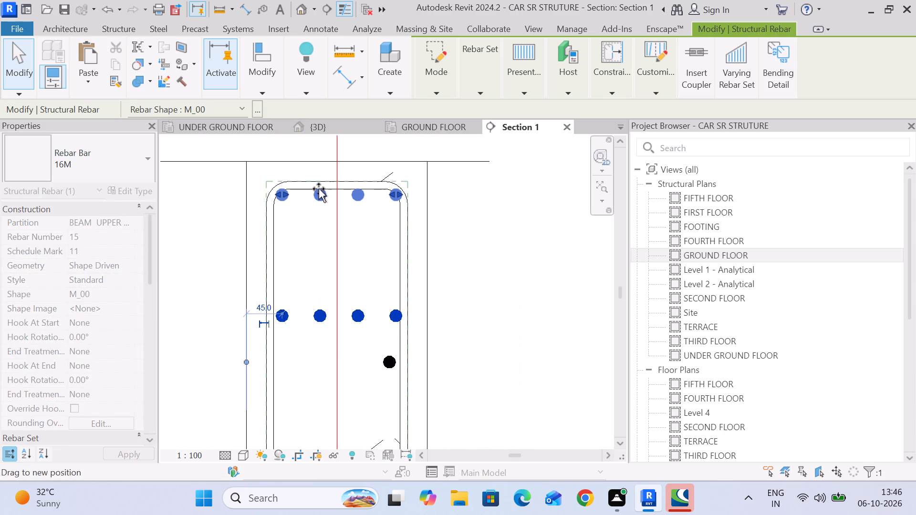
pyautogui.moveTo(319, 189); pyautogui.dragTo(319, 195)
pyautogui.scroll(4, 349, 204)
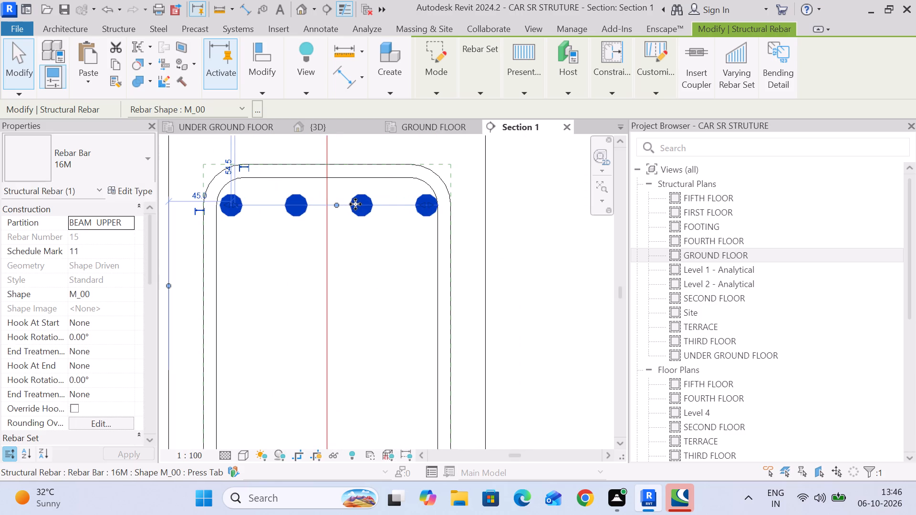
pyautogui.scroll(-2, 363, 213)
pyautogui.moveTo(365, 211); pyautogui.dragTo(365, 198)
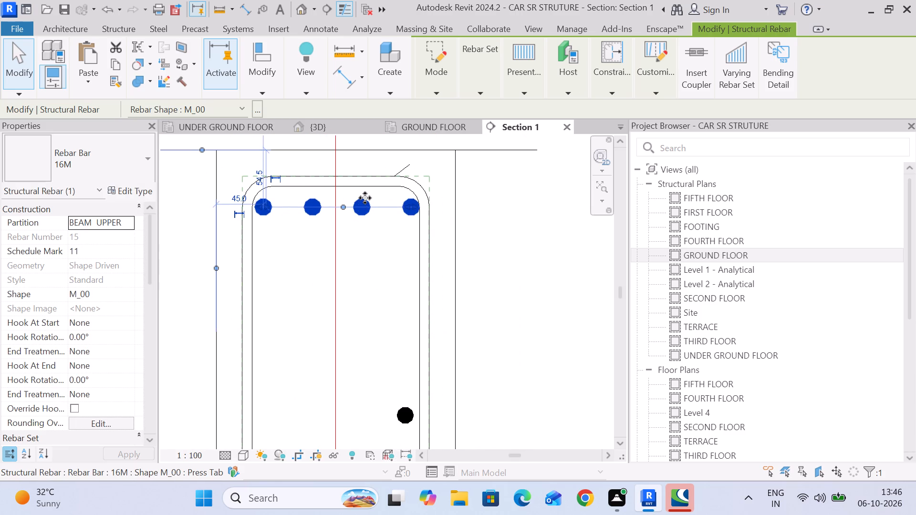
pyautogui.moveTo(365, 198); pyautogui.dragTo(364, 190)
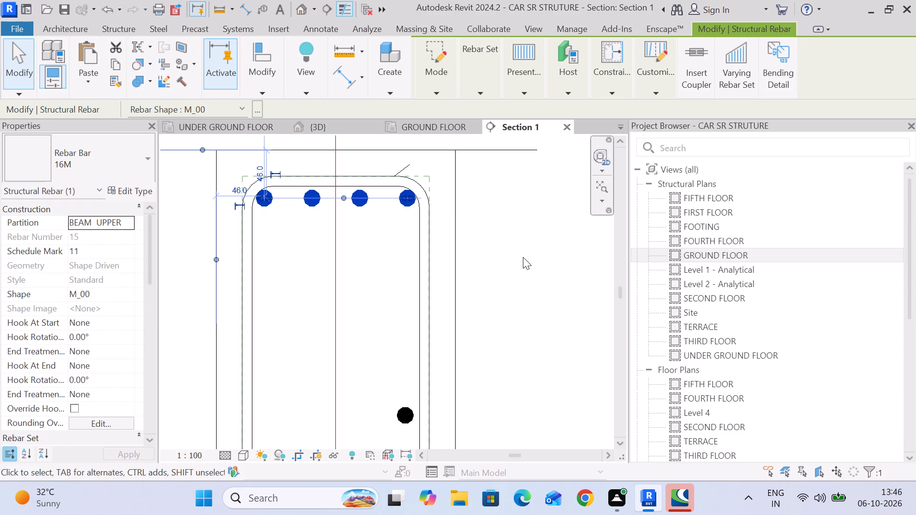
# Mirror a copy of the upper bar set to the stirrup's bottom about a horizontal axis drawn at the beam's mid-height.
pyautogui.scroll(-4, 523, 257)
pyautogui.moveTo(519, 255); pyautogui.dragTo(473, 229, button='middle')
pyautogui.scroll(-2, 471, 235)
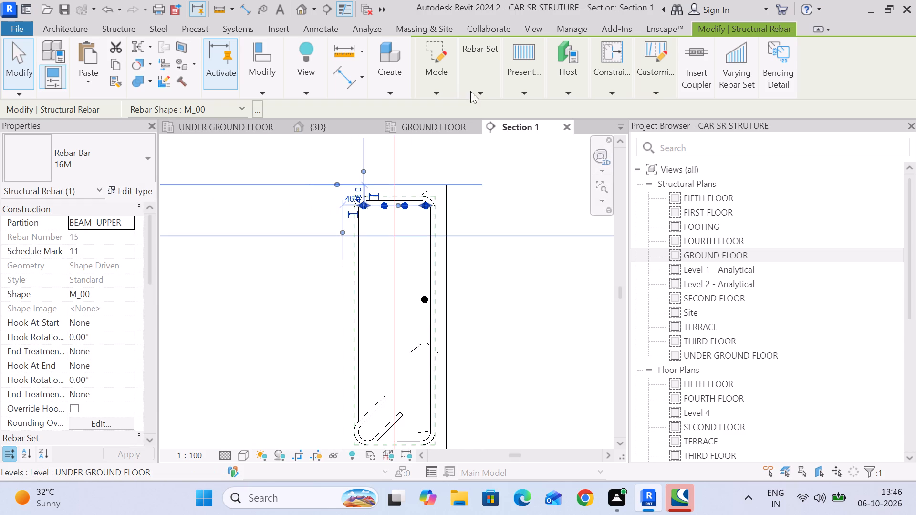
pyautogui.click(274, 88)
pyautogui.click(349, 114)
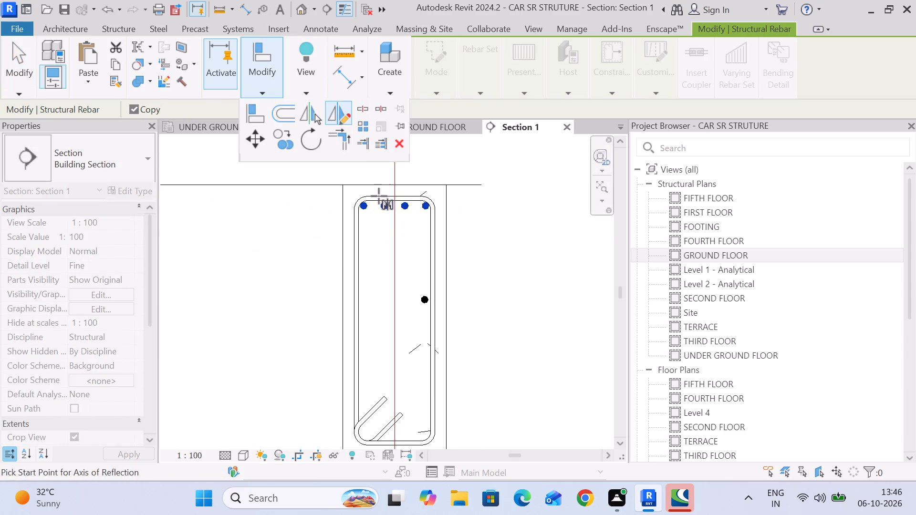
pyautogui.scroll(-4, 456, 283)
pyautogui.scroll(1, 447, 320)
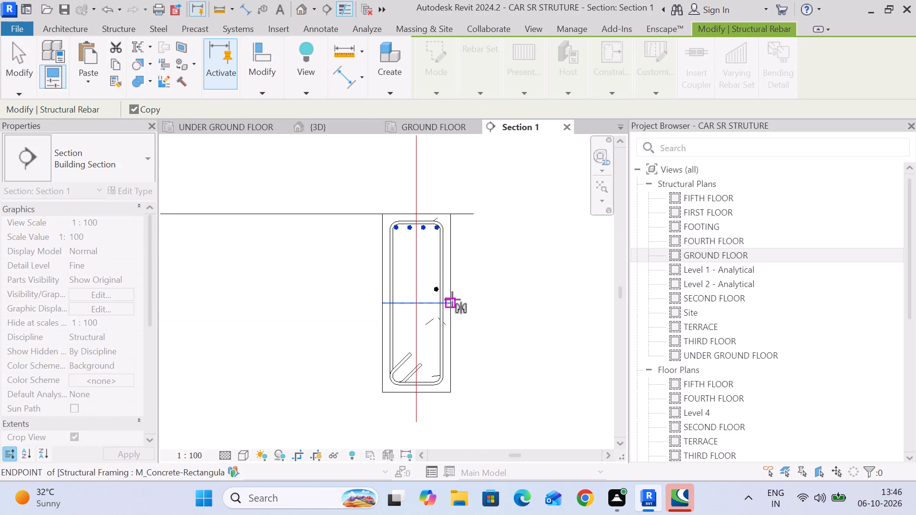
pyautogui.click(452, 302)
pyautogui.click(359, 302)
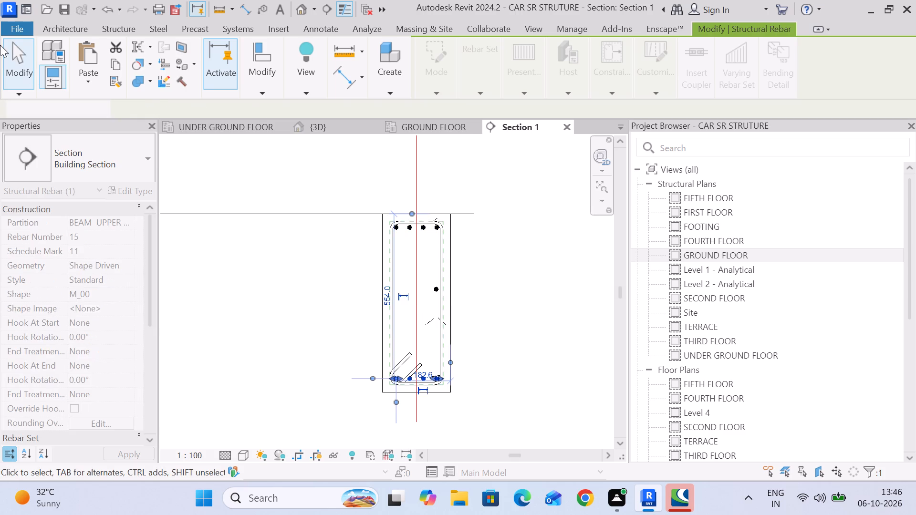
# Set the quantity of the mirrored bottom bar set to 3.
pyautogui.click(490, 87)
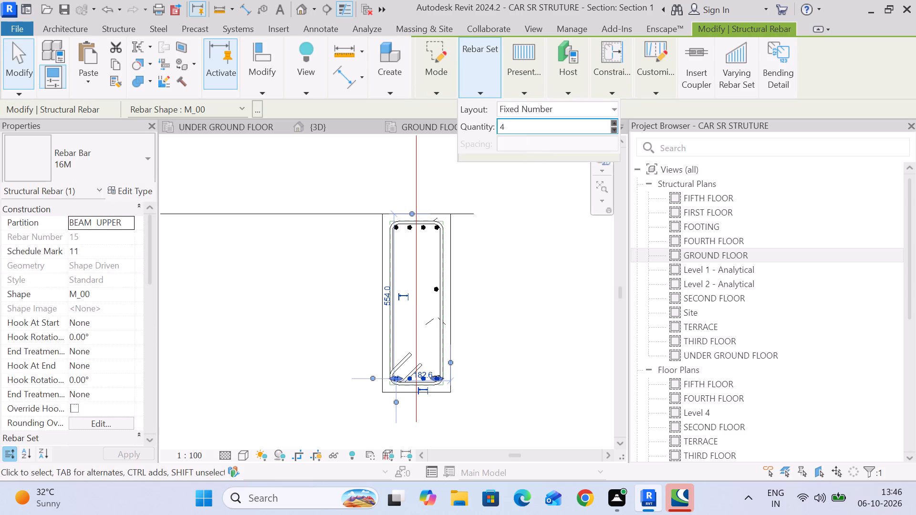
pyautogui.click(521, 129)
pyautogui.press('3')
pyautogui.press('Return')
# Move the single 16M middle bar onto grid line z at the beam's centre, about 114 mm from the beam's left face.
pyautogui.click(512, 236)
pyautogui.scroll(6, 452, 293)
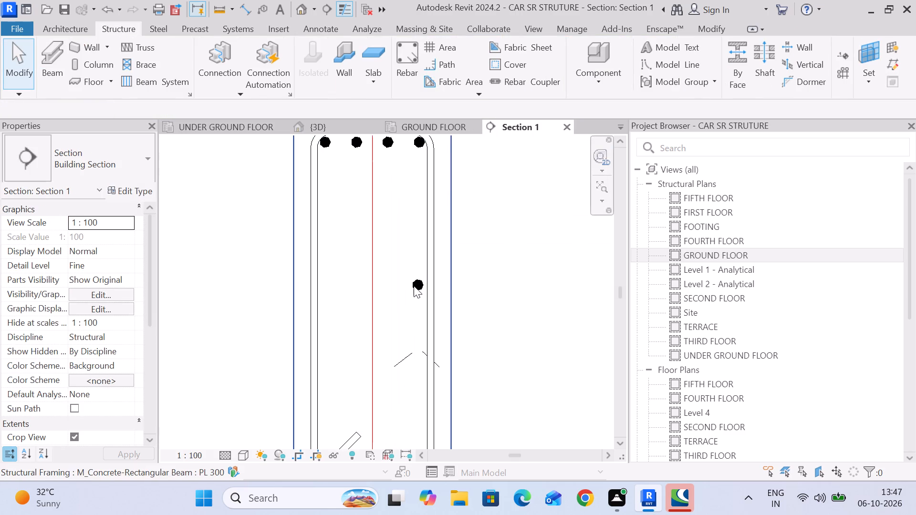
pyautogui.click(703, 26)
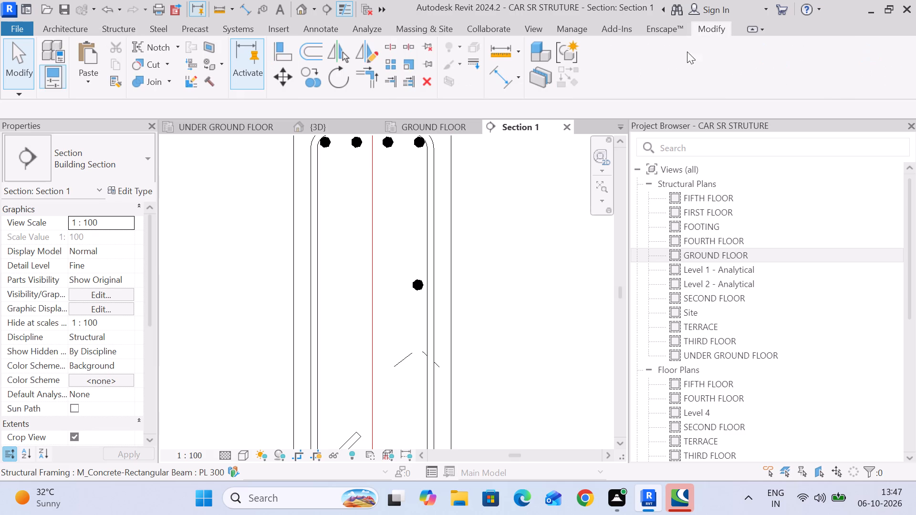
pyautogui.click(415, 287)
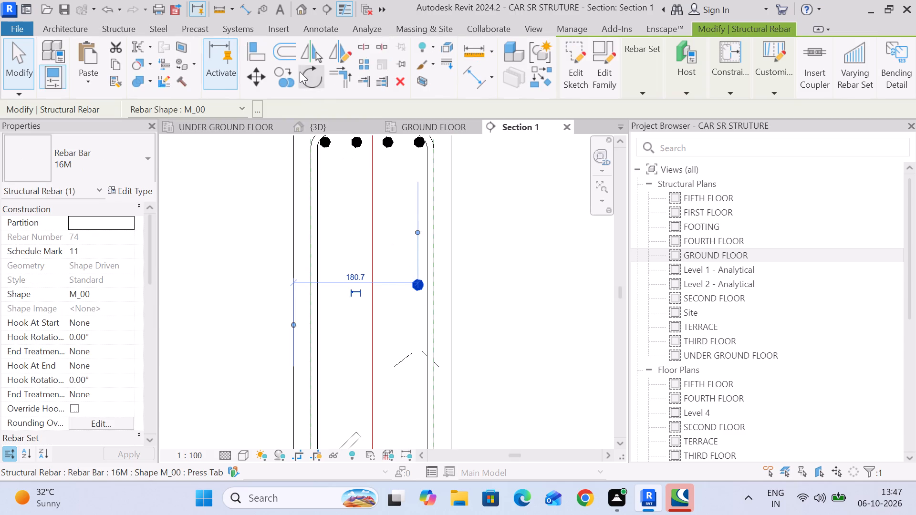
pyautogui.click(266, 75)
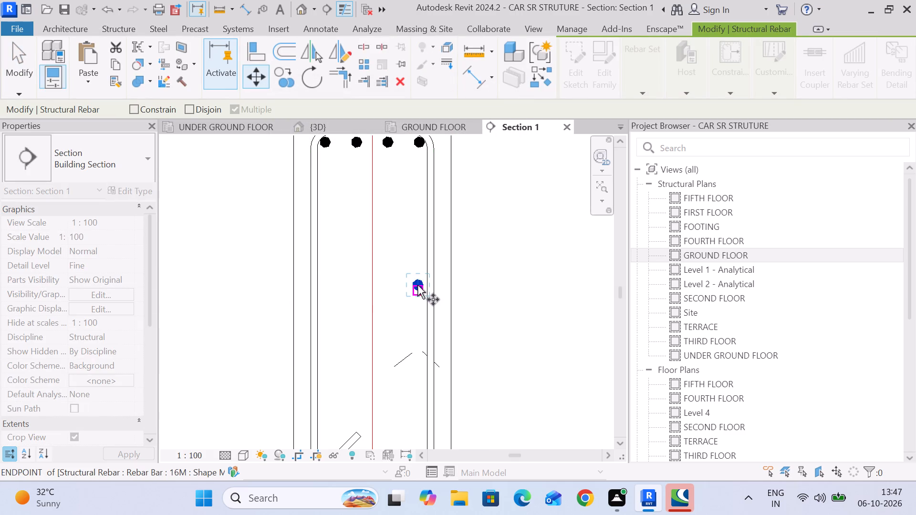
pyautogui.scroll(7, 417, 283)
pyautogui.click(419, 286)
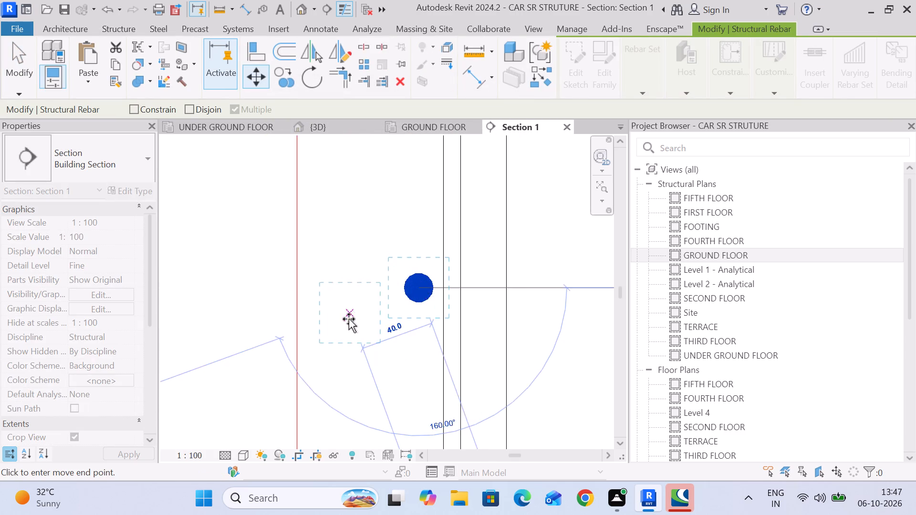
pyautogui.scroll(-6, 346, 324)
pyautogui.moveTo(330, 340); pyautogui.dragTo(349, 230, button='middle')
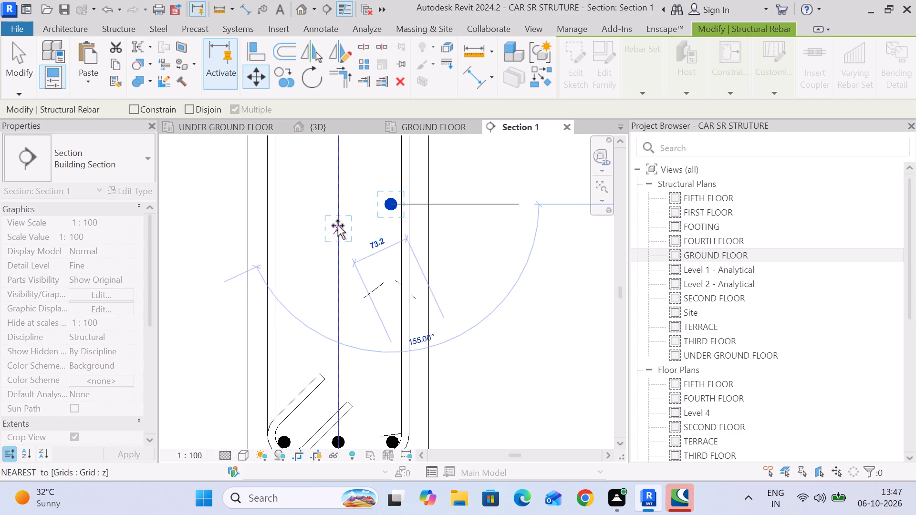
pyautogui.click(338, 239)
pyautogui.scroll(-5, 350, 272)
pyautogui.moveTo(346, 272); pyautogui.dragTo(342, 233, button='middle')
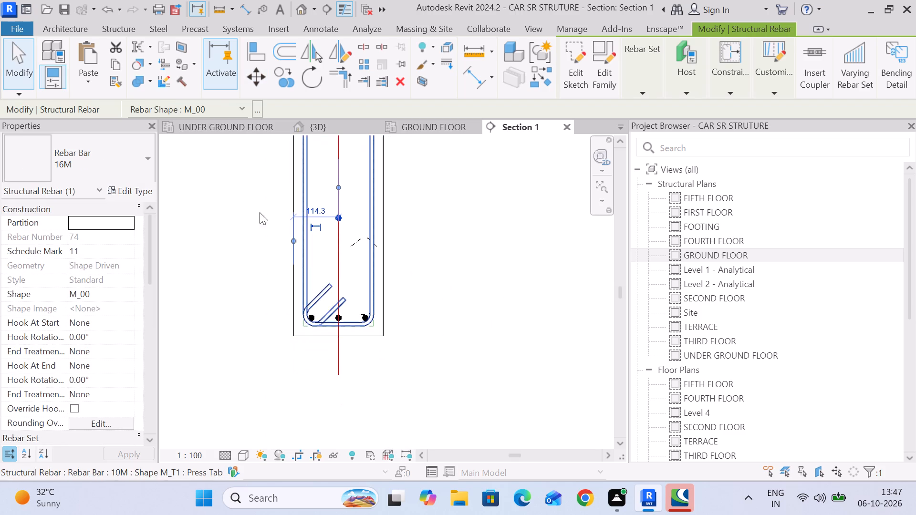
# Set the middle bar's layout to Fixed Number with a quantity of 2.
pyautogui.click(653, 86)
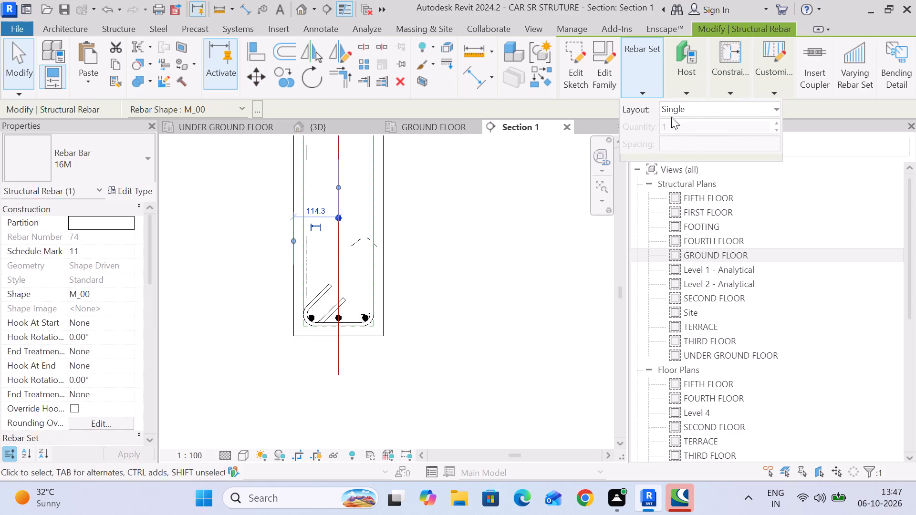
pyautogui.click(703, 108)
pyautogui.click(705, 146)
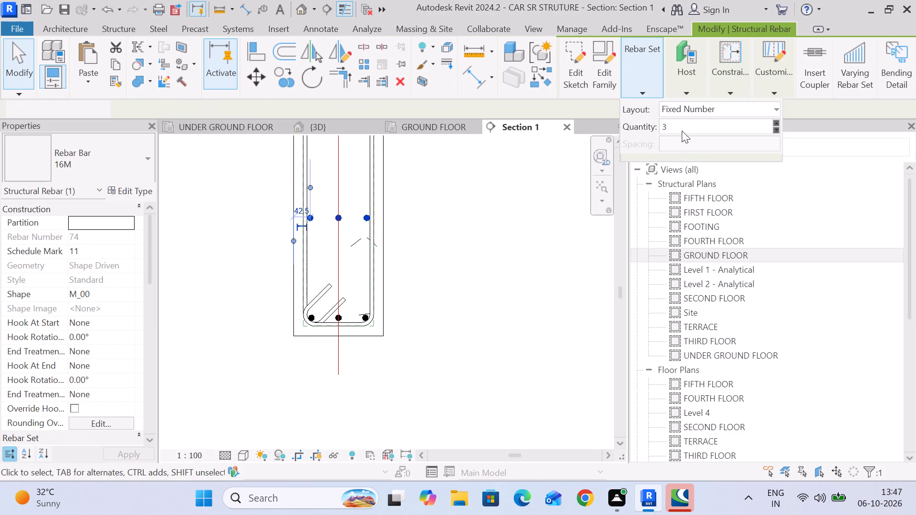
pyautogui.click(474, 87)
pyautogui.click(538, 127)
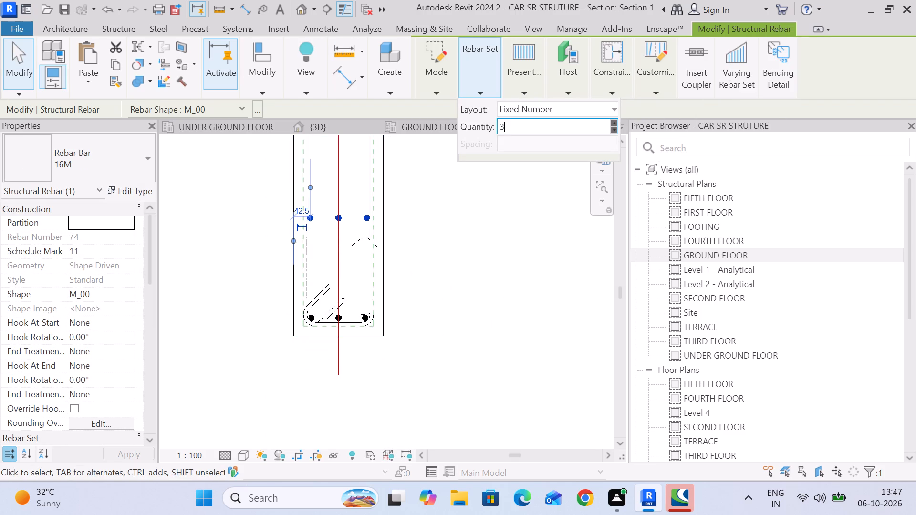
pyautogui.press('2')
pyautogui.press('Return')
pyautogui.click(484, 271)
# Assign the three-bar bottom set to the partition BEAM BUTTOM ROD.
pyautogui.scroll(-4, 367, 221)
pyautogui.moveTo(364, 221); pyautogui.dragTo(339, 239, button='middle')
pyautogui.scroll(1, 339, 239)
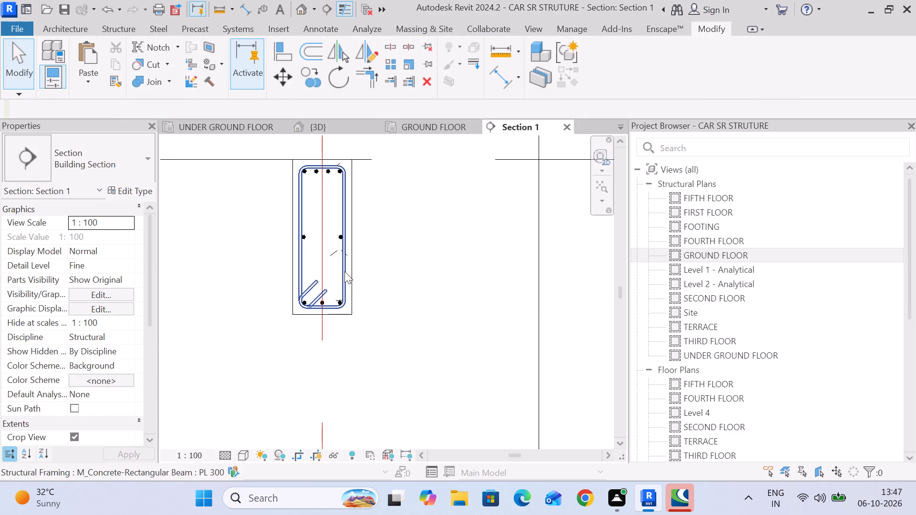
pyautogui.scroll(-3, 380, 264)
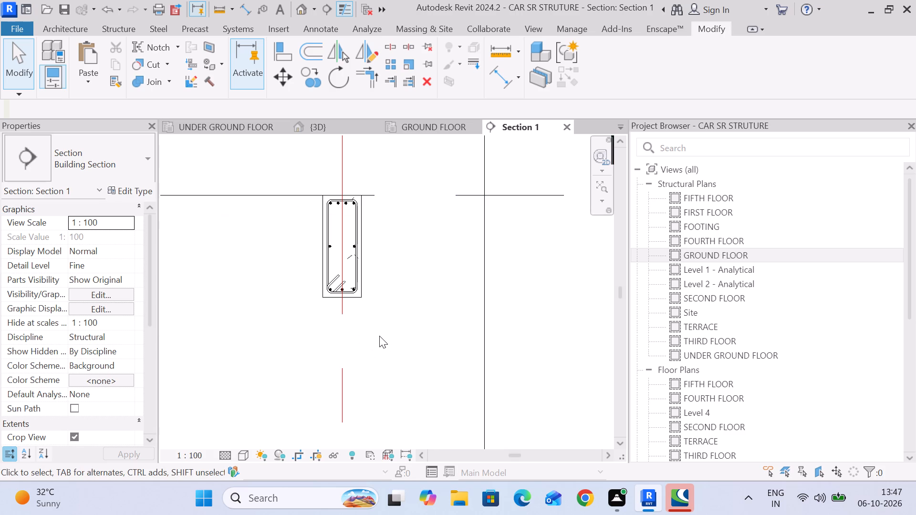
pyautogui.moveTo(408, 322); pyautogui.dragTo(382, 359)
pyautogui.scroll(12, 362, 299)
pyautogui.click(323, 265)
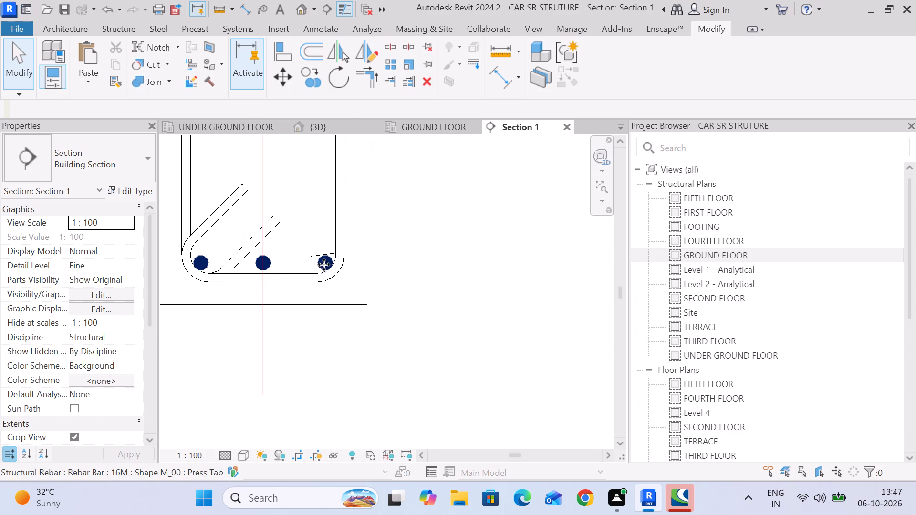
pyautogui.click(126, 226)
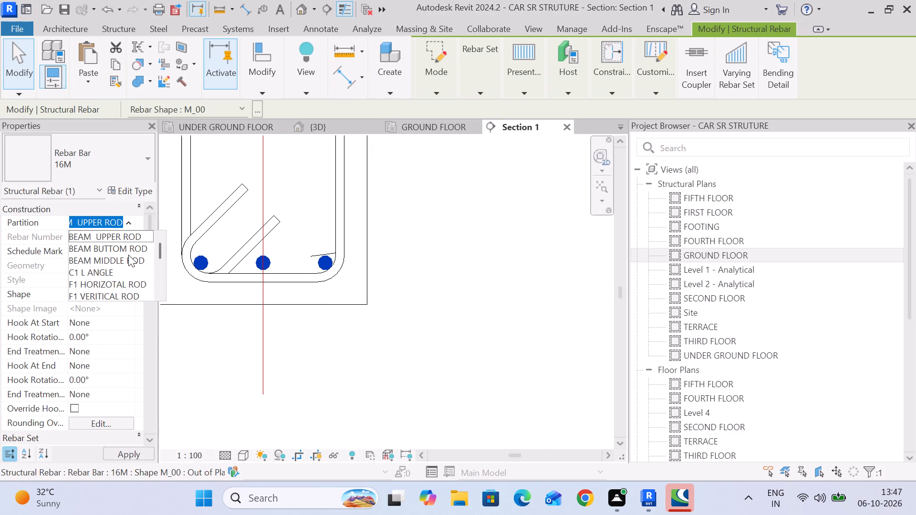
pyautogui.click(130, 237)
pyautogui.click(125, 223)
pyautogui.click(122, 251)
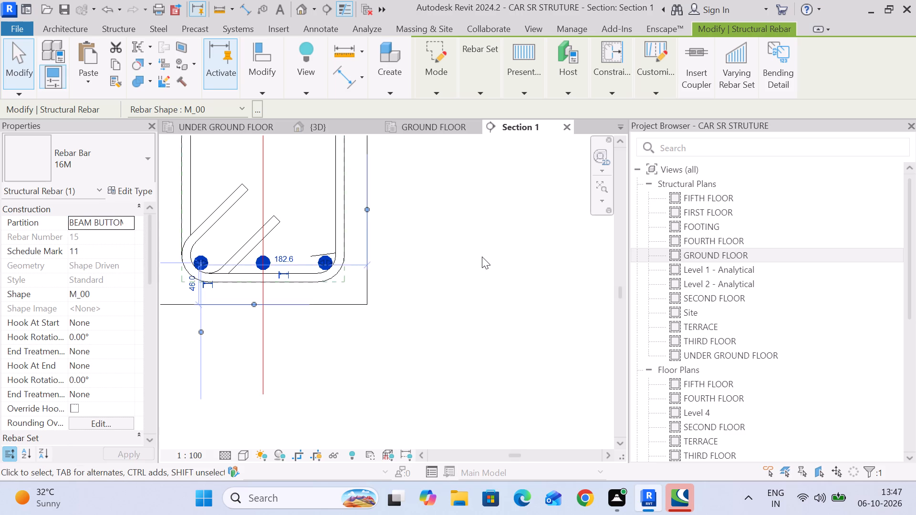
# Reselect the bottom bar set and check its partition assignment.
pyautogui.click(482, 257)
pyautogui.scroll(-5, 491, 268)
pyautogui.moveTo(416, 294); pyautogui.dragTo(497, 297, button='middle')
pyautogui.scroll(8, 475, 272)
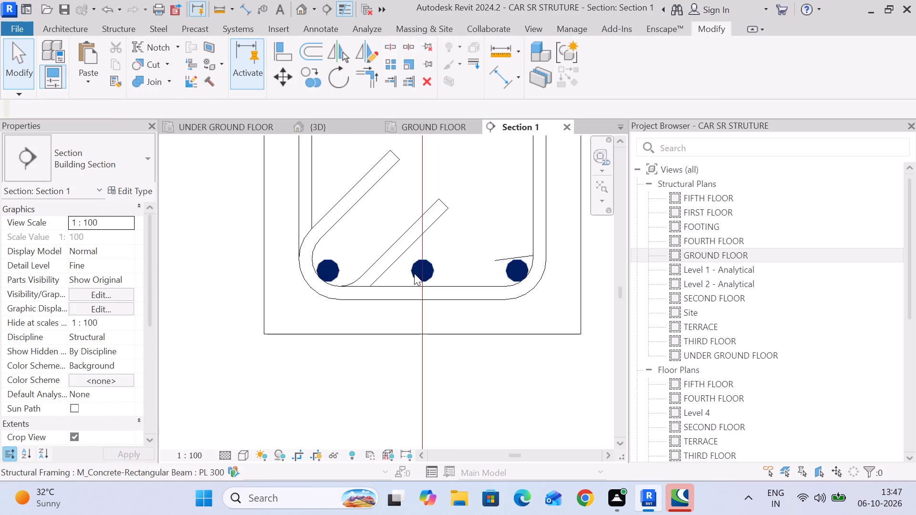
pyautogui.click(430, 275)
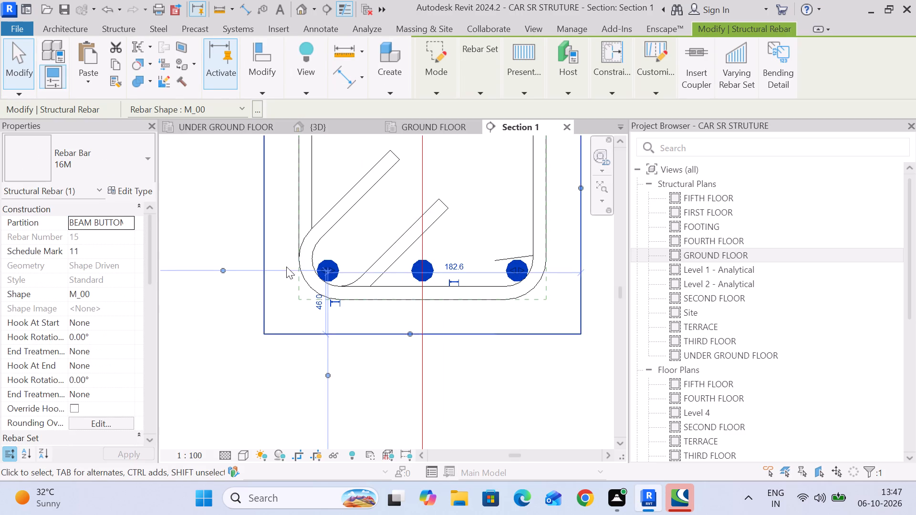
pyautogui.scroll(-5, 303, 261)
pyautogui.moveTo(440, 293); pyautogui.dragTo(426, 280, button='middle')
pyautogui.scroll(-5, 425, 279)
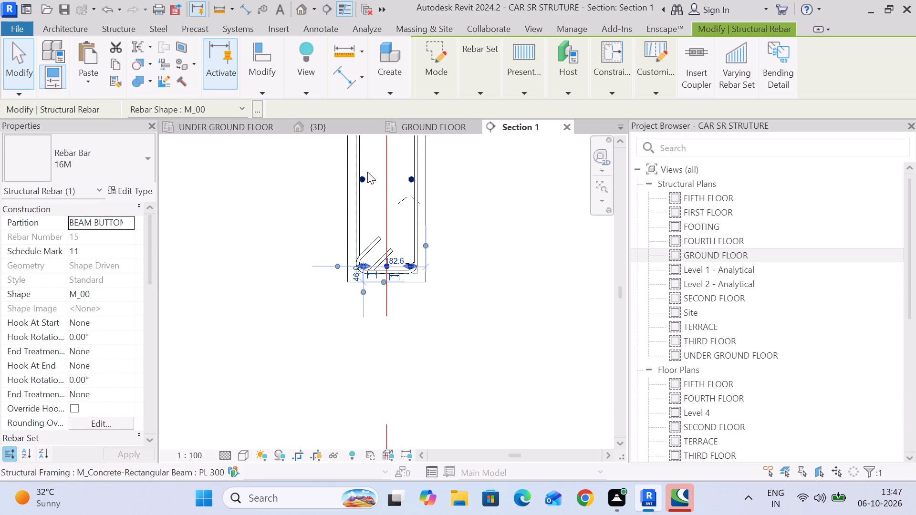
# Narrow the Project Browser to widen the drawing area.
pyautogui.middleClick(365, 186)
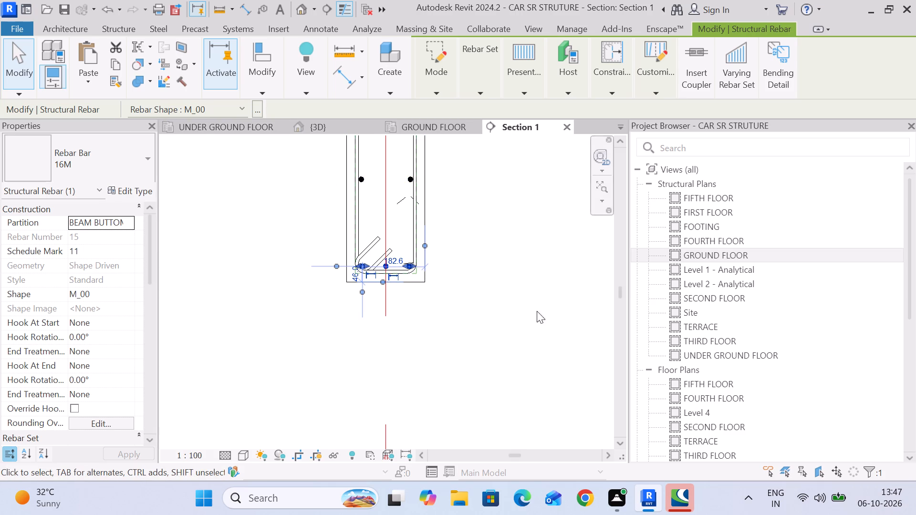
pyautogui.moveTo(628, 303); pyautogui.dragTo(744, 276)
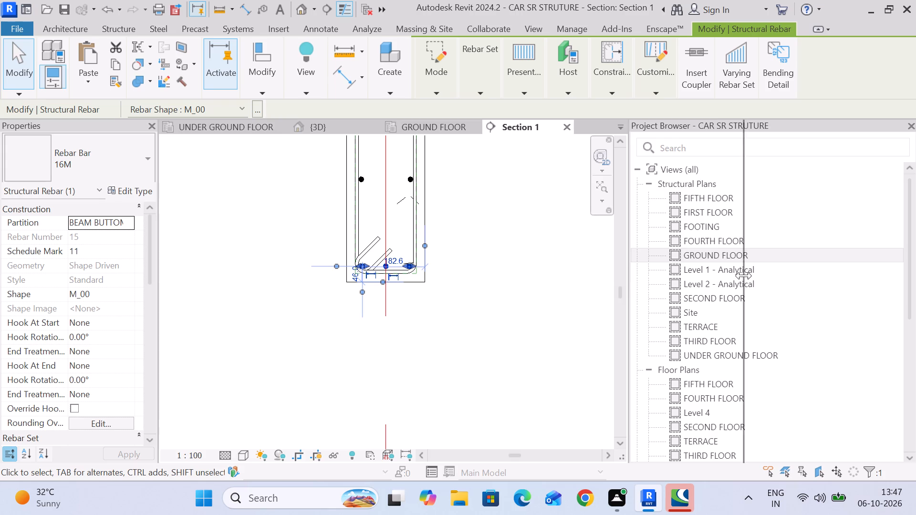
pyautogui.moveTo(744, 276); pyautogui.dragTo(744, 276)
pyautogui.scroll(4, 376, 247)
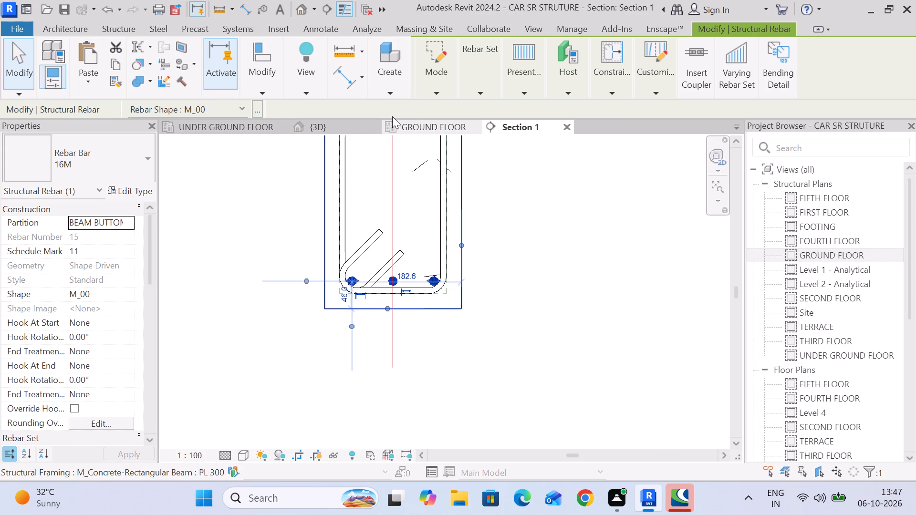
# In the UNDER GROUND FLOOR plan, pull the bottom bar set's end back slightly to stop inside the outer leg of the supporting member's stirrup.
pyautogui.click(243, 128)
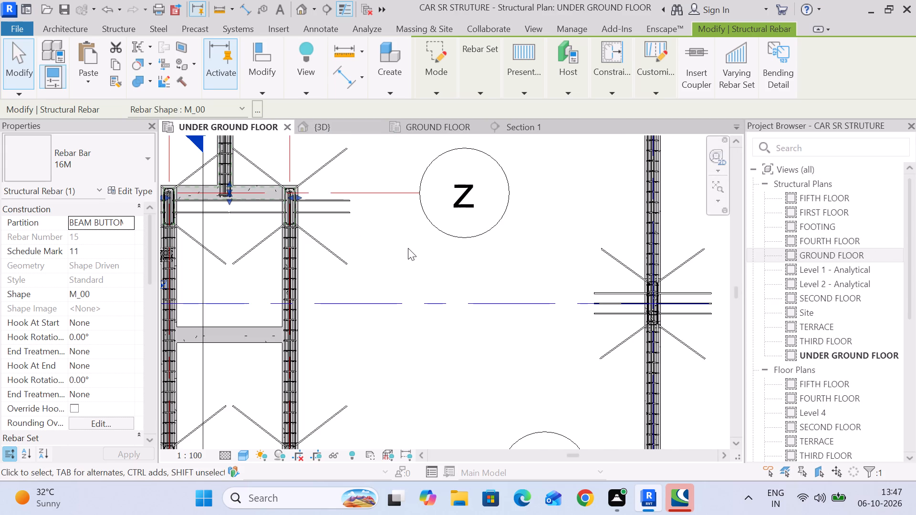
pyautogui.scroll(7, 285, 196)
pyautogui.moveTo(389, 216); pyautogui.dragTo(528, 216, button='middle')
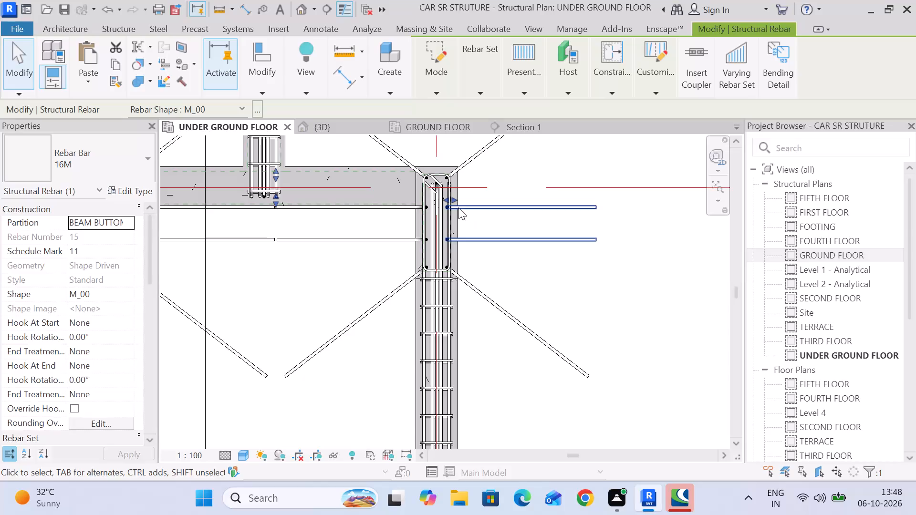
pyautogui.scroll(5, 450, 205)
pyautogui.moveTo(448, 195); pyautogui.dragTo(390, 197)
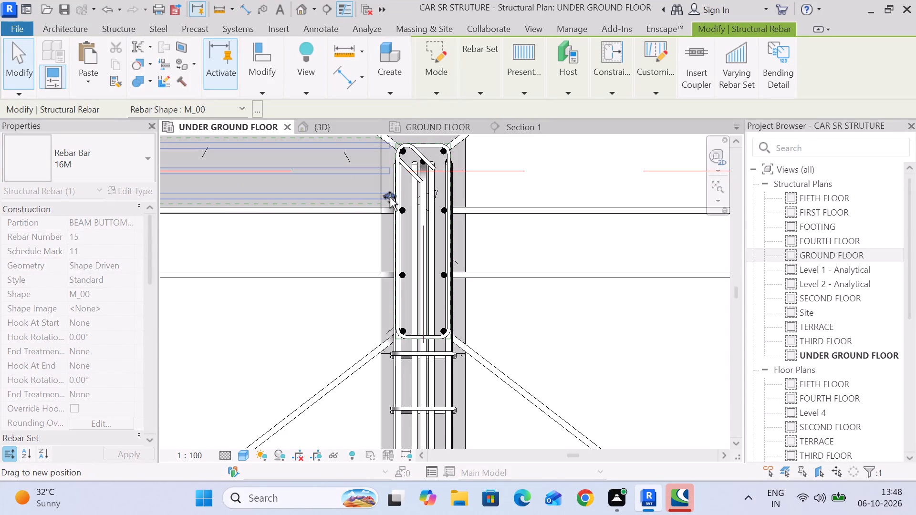
pyautogui.moveTo(390, 197); pyautogui.dragTo(441, 193)
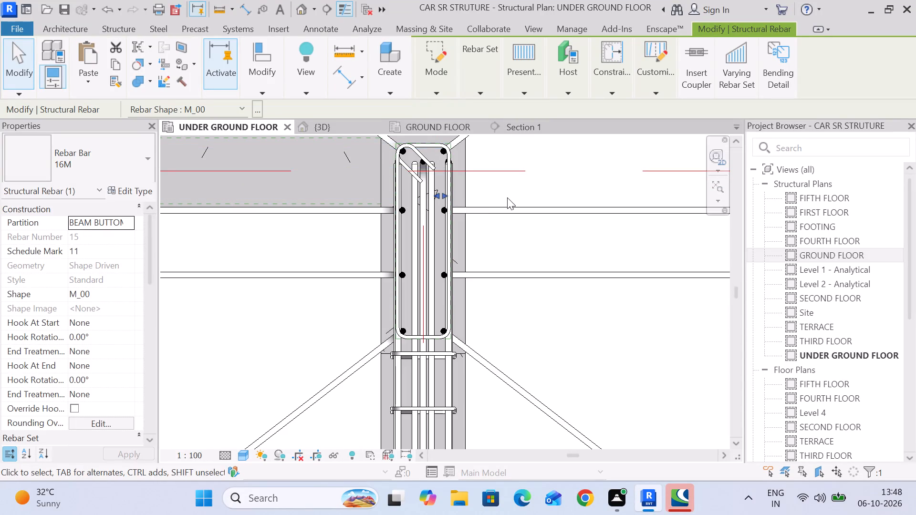
# Select only the structural rebar around the short beam on grid z and show it unobscured in UNDER GROUND FLOOR, Analytical Model and {3D}.
pyautogui.scroll(-5, 507, 197)
pyautogui.scroll(-4, 344, 276)
pyautogui.click(342, 278)
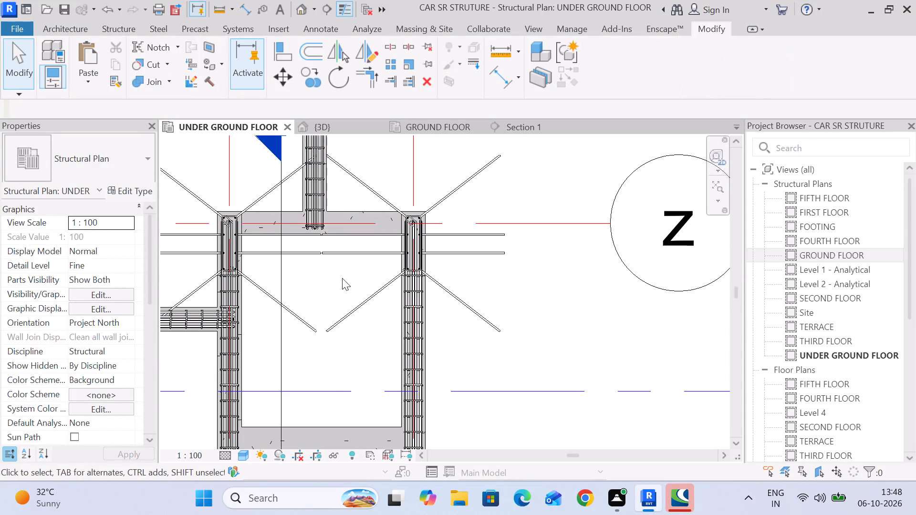
pyautogui.moveTo(330, 287); pyautogui.dragTo(281, 184)
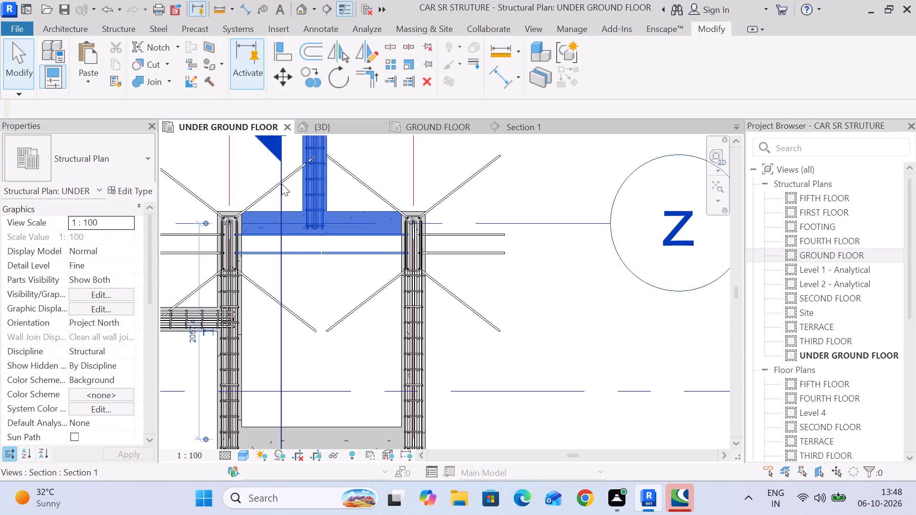
pyautogui.click(605, 55)
pyautogui.moveTo(558, 179); pyautogui.dragTo(548, 175)
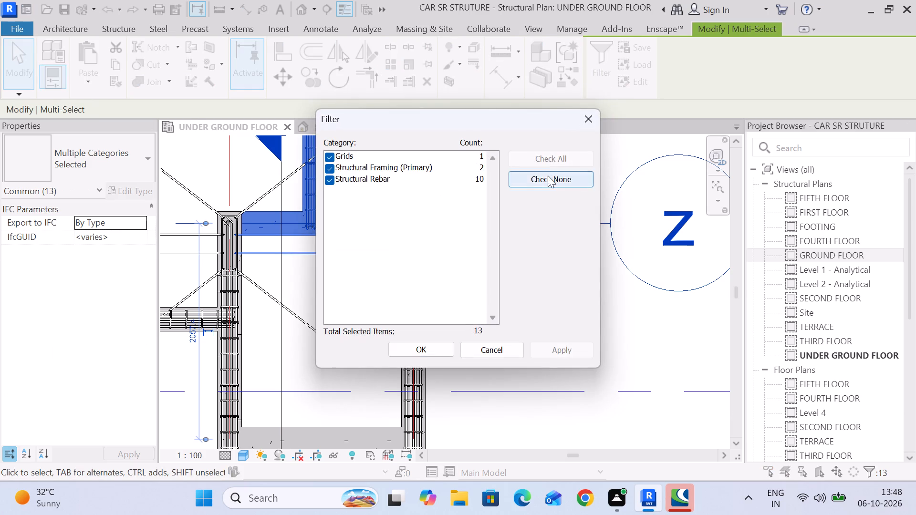
pyautogui.moveTo(548, 175); pyautogui.dragTo(545, 175)
pyautogui.click(330, 178)
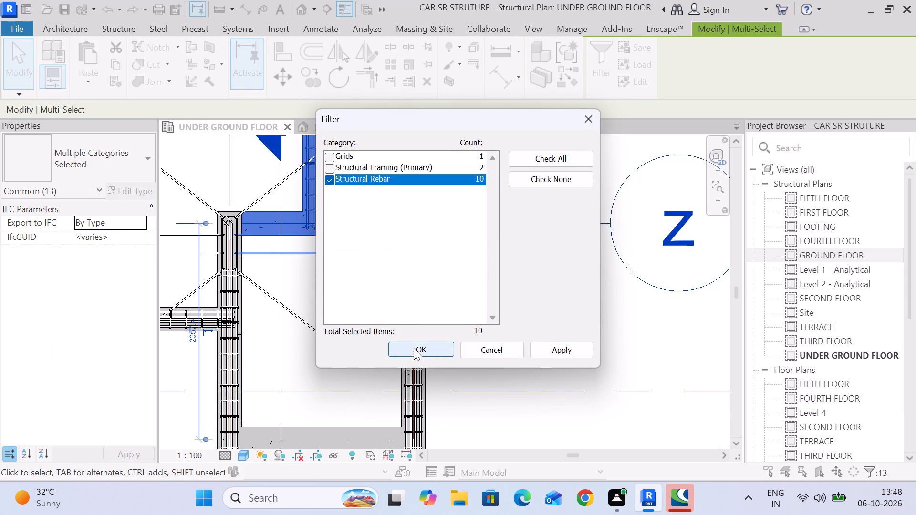
pyautogui.click(414, 348)
pyautogui.scroll(-7, 45, 225)
pyautogui.click(74, 221)
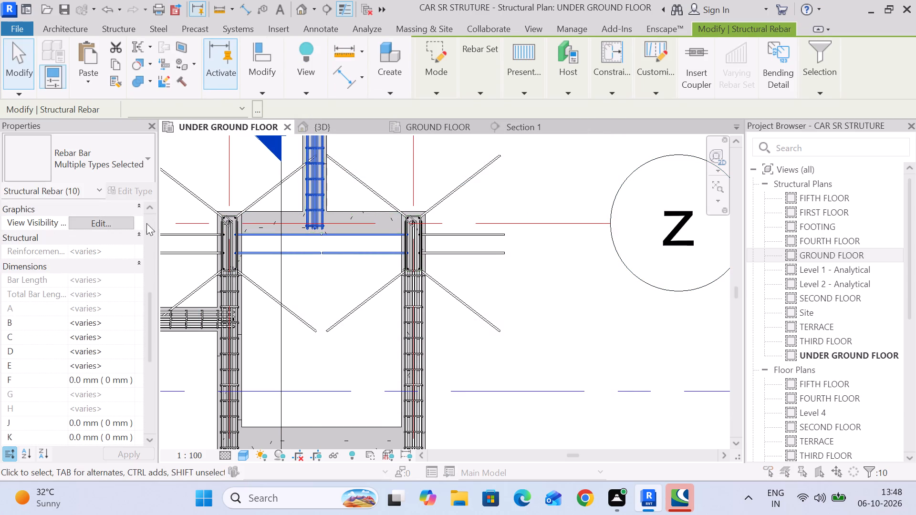
pyautogui.click(573, 191)
pyautogui.click(573, 201)
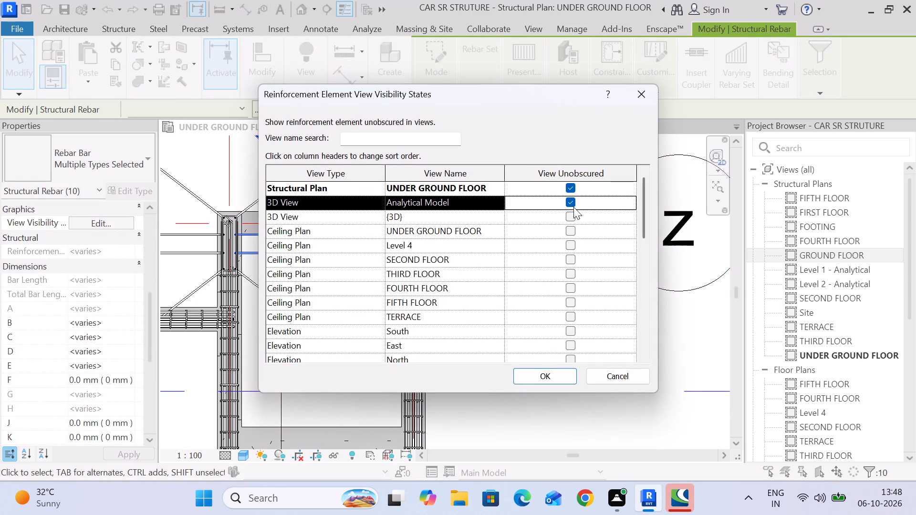
pyautogui.click(571, 218)
pyautogui.click(535, 374)
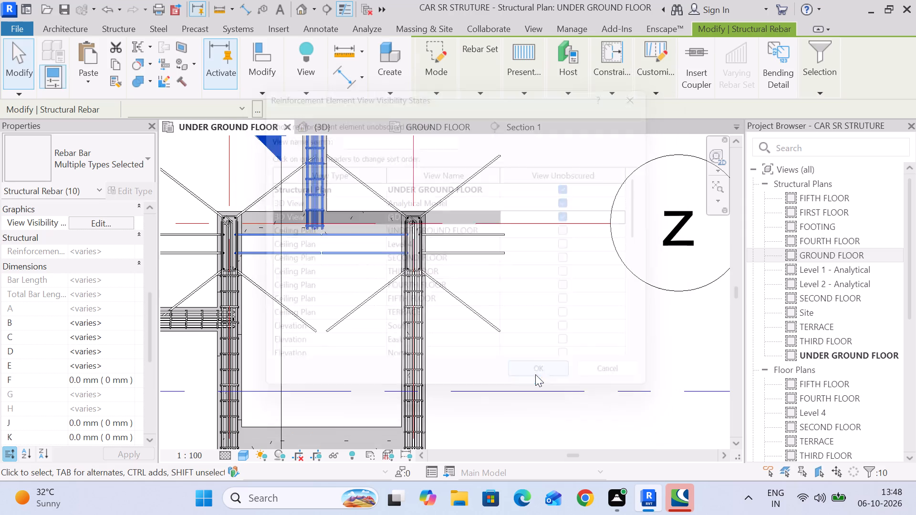
pyautogui.click(561, 311)
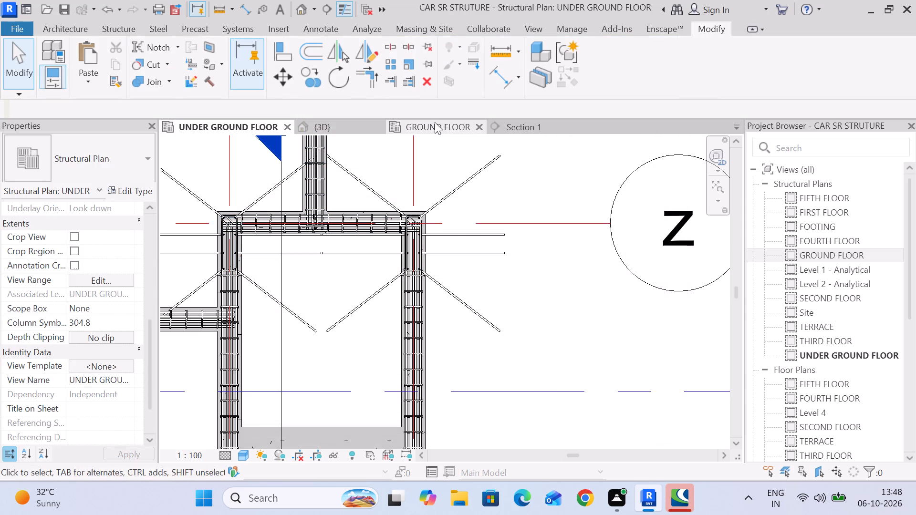
# Select the beam's three-bar bottom set in Section 1 and shorten its untrimmed end in UNDER GROUND FLOOR, making the bars about 1842 mm long.
pyautogui.click(435, 122)
pyautogui.click(502, 128)
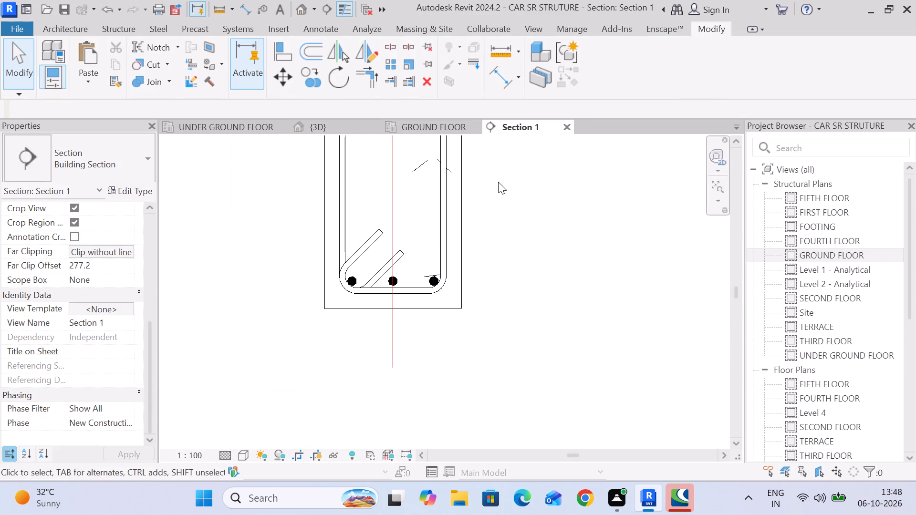
pyautogui.click(431, 278)
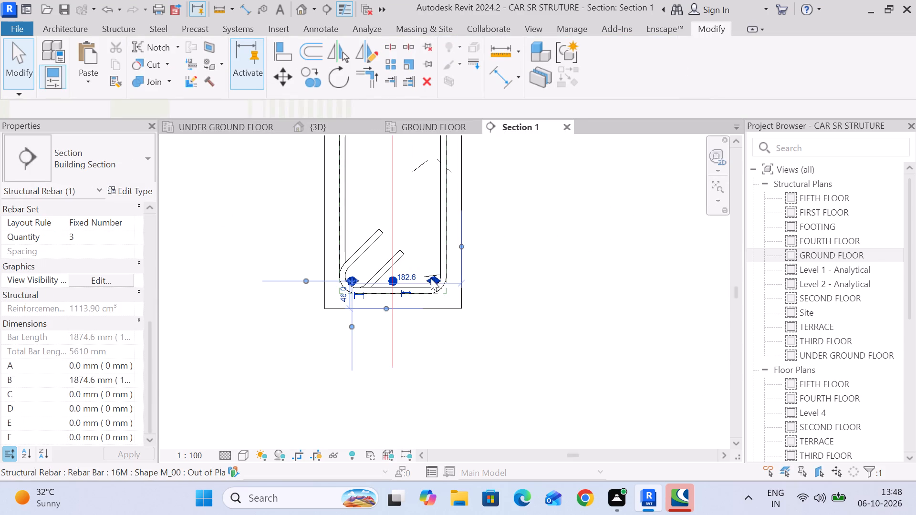
pyautogui.click(243, 126)
pyautogui.scroll(5, 413, 229)
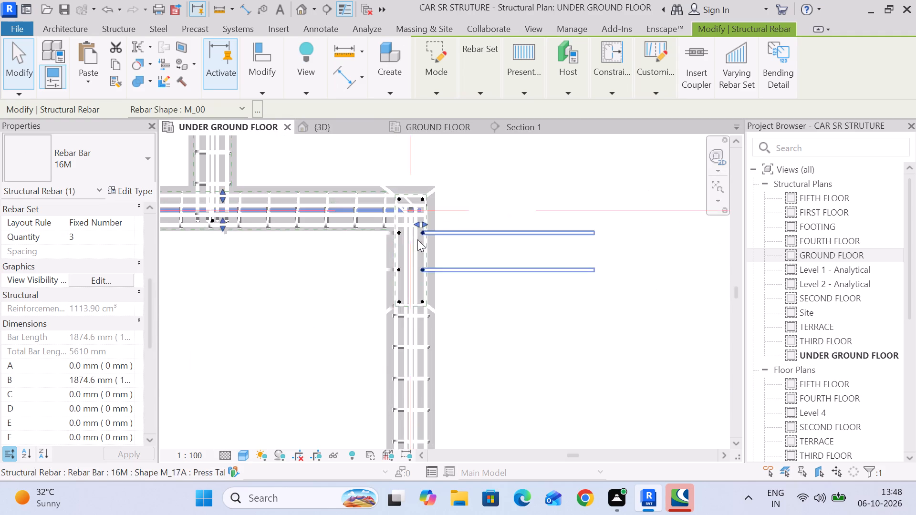
pyautogui.scroll(4, 418, 224)
pyautogui.moveTo(249, 257); pyautogui.dragTo(585, 254, button='middle')
pyautogui.moveTo(250, 251); pyautogui.dragTo(544, 255, button='middle')
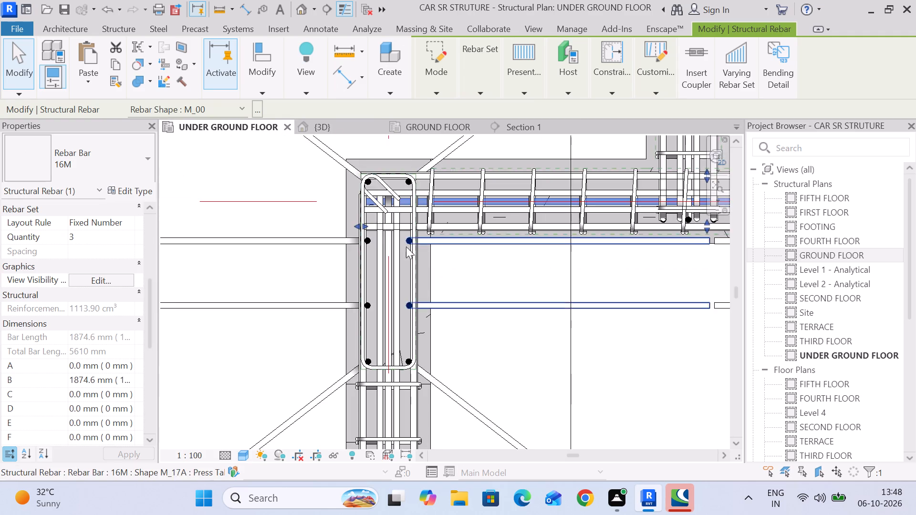
pyautogui.scroll(4, 392, 239)
pyautogui.moveTo(340, 219); pyautogui.dragTo(365, 216)
pyautogui.scroll(-5, 402, 238)
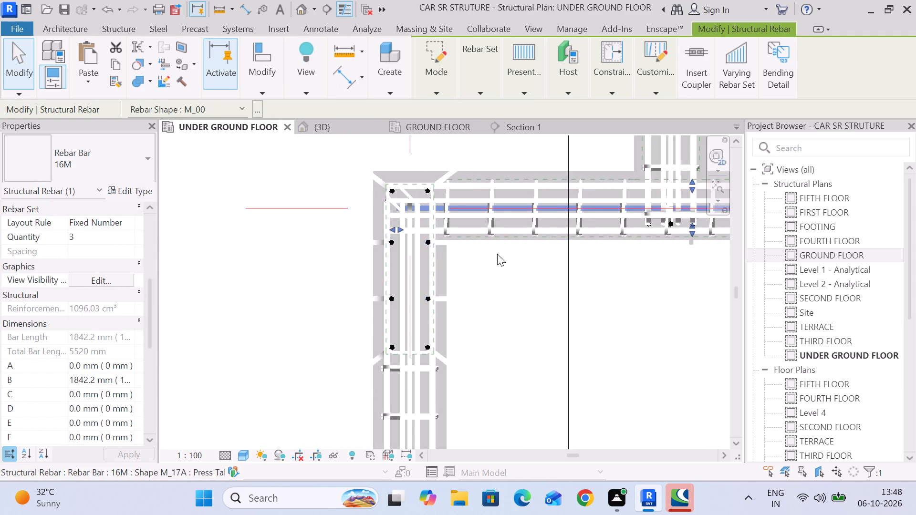
pyautogui.moveTo(497, 254); pyautogui.dragTo(240, 190, button='middle')
pyautogui.scroll(-5, 281, 202)
# Select the two middle bars in Section 1 and pull both ends inside the supporting members' stirrups in UNDER GROUND FLOOR, about 1816 mm long.
pyautogui.moveTo(521, 123); pyautogui.dragTo(521, 127)
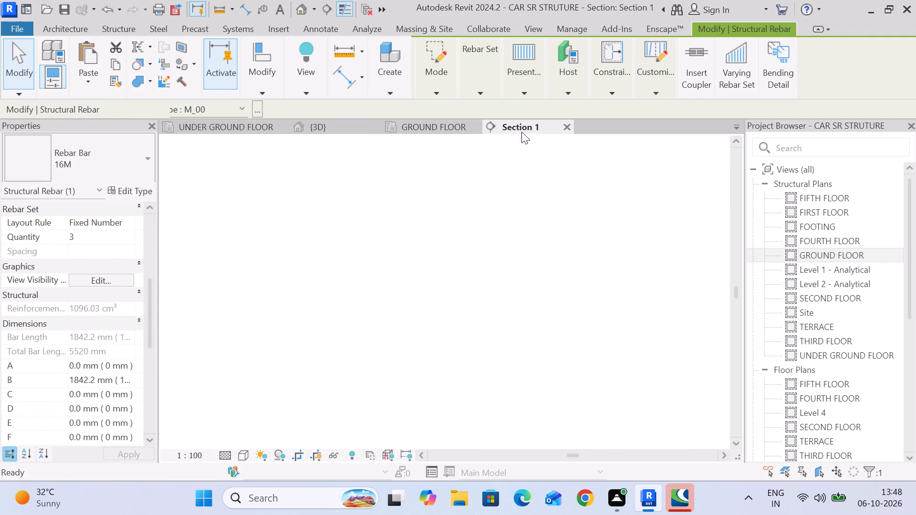
pyautogui.click(437, 217)
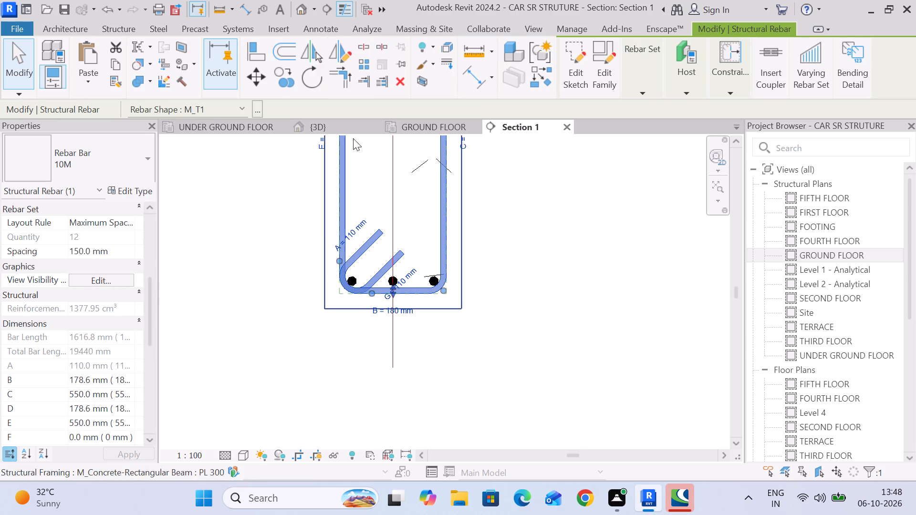
pyautogui.click(221, 125)
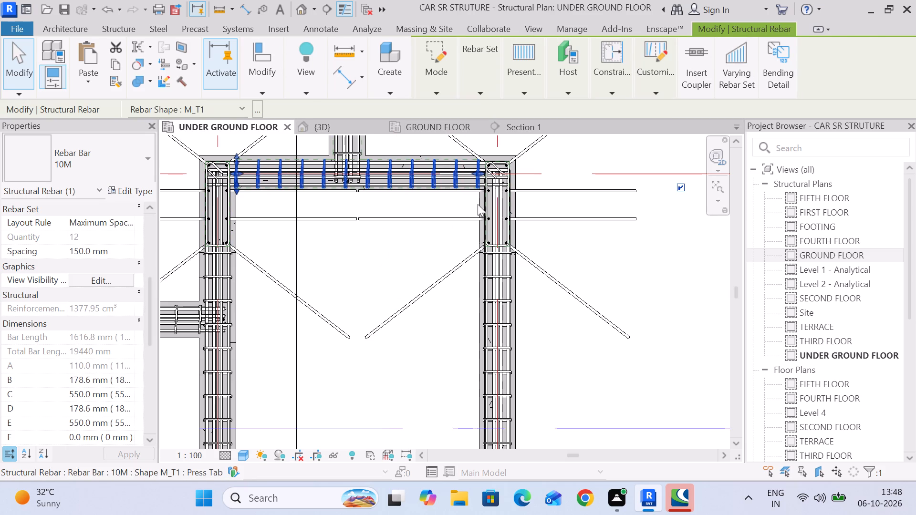
pyautogui.click(519, 125)
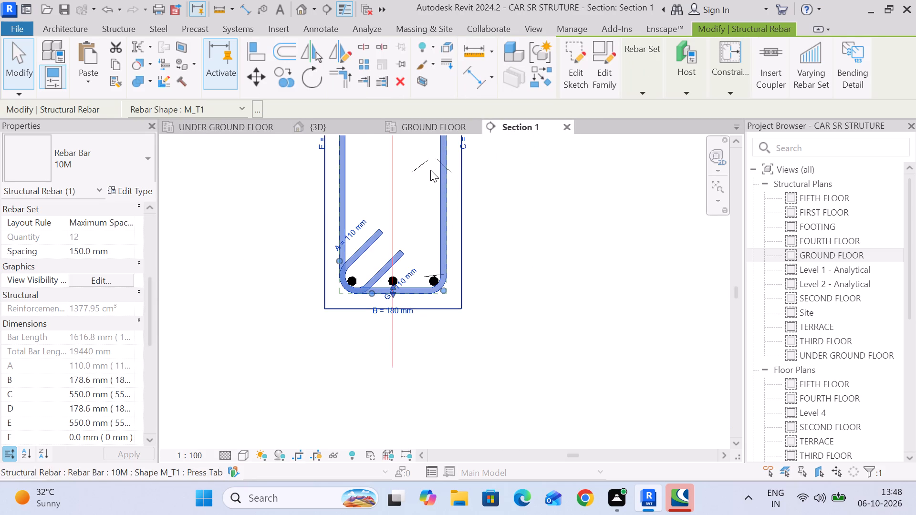
pyautogui.moveTo(432, 171); pyautogui.dragTo(433, 279, button='middle')
pyautogui.scroll(1, 555, 231)
pyautogui.click(554, 224)
pyautogui.scroll(5, 400, 238)
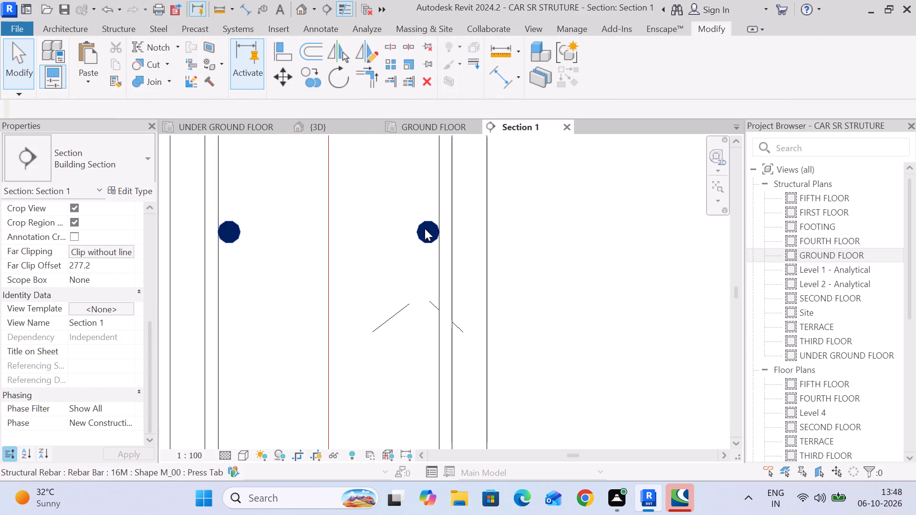
pyautogui.click(424, 228)
pyautogui.click(223, 129)
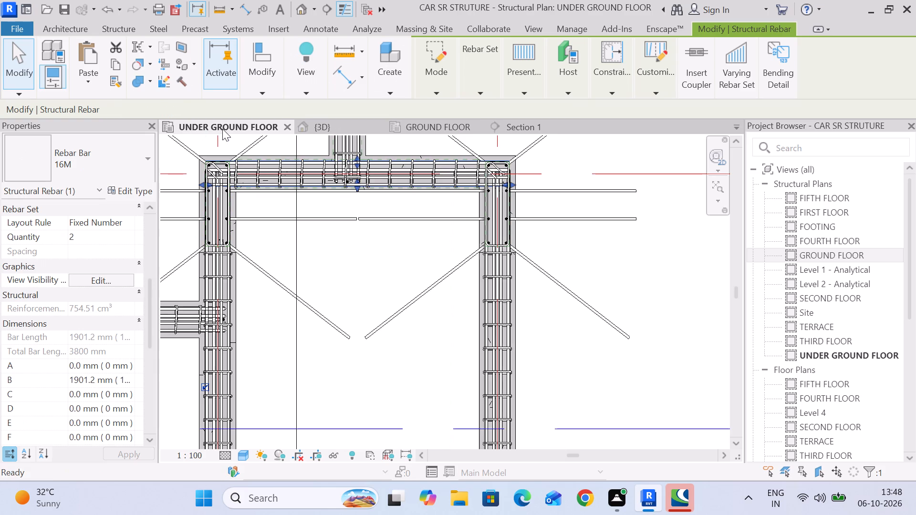
pyautogui.scroll(6, 193, 183)
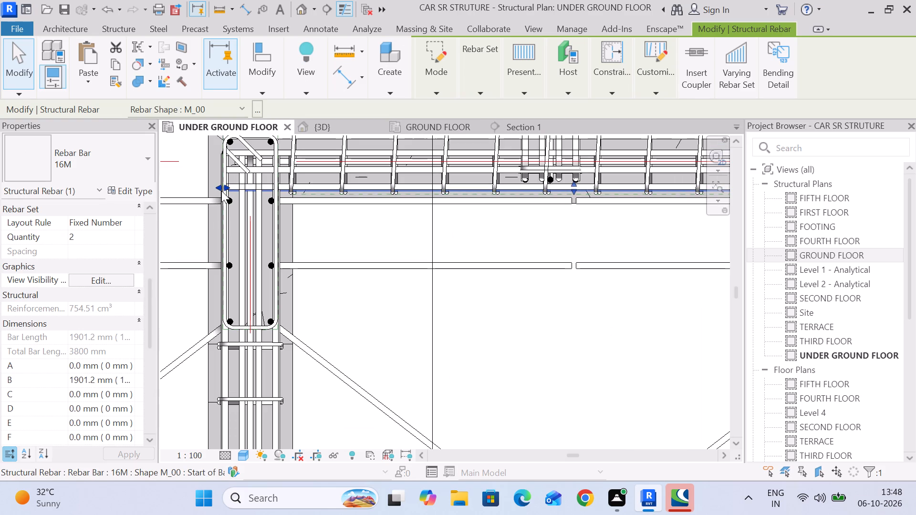
pyautogui.moveTo(219, 185); pyautogui.dragTo(238, 185)
pyautogui.scroll(-4, 346, 200)
pyautogui.moveTo(306, 200); pyautogui.dragTo(197, 200, button='middle')
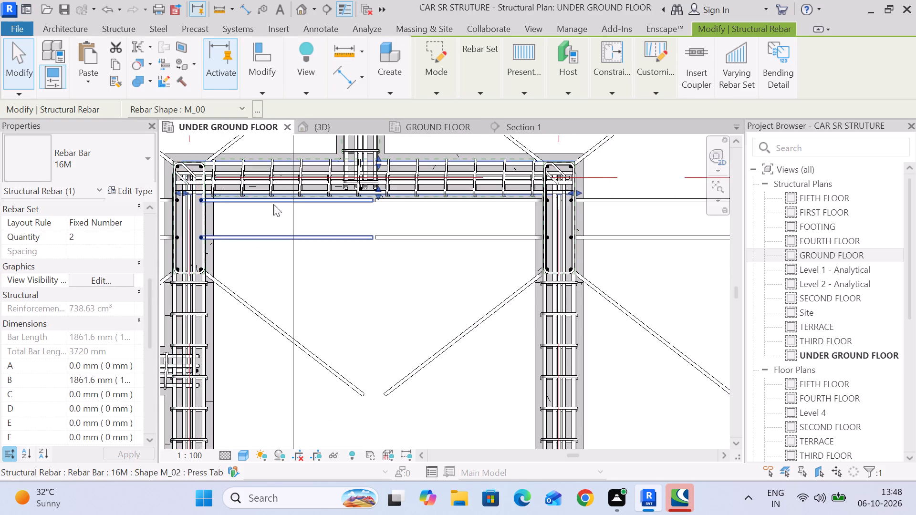
pyautogui.scroll(4, 541, 192)
pyautogui.moveTo(594, 194); pyautogui.dragTo(580, 194)
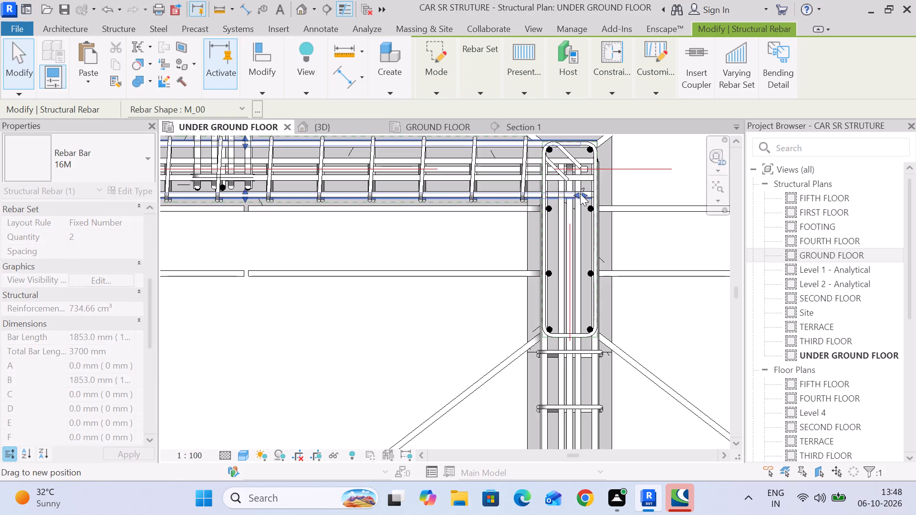
pyautogui.scroll(-5, 580, 194)
pyautogui.scroll(-3, 423, 244)
pyautogui.moveTo(417, 243); pyautogui.dragTo(426, 189, button='middle')
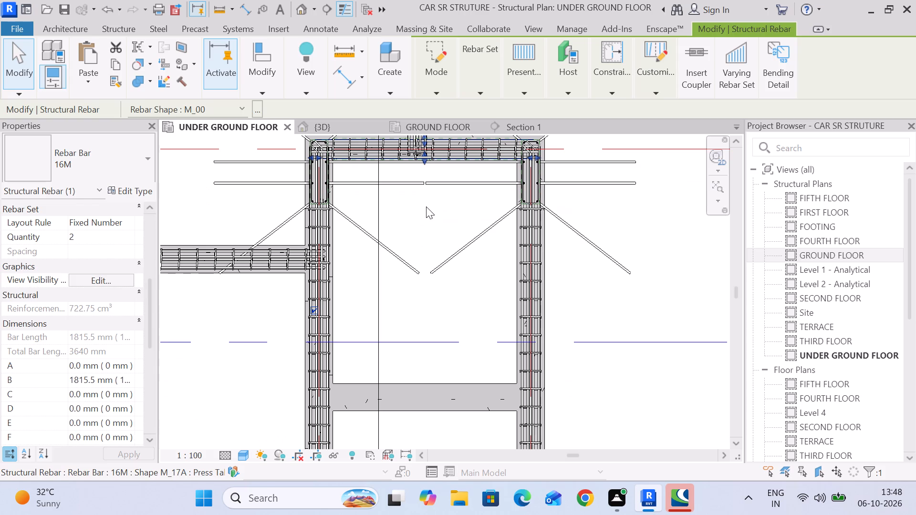
pyautogui.click(436, 237)
# Select the four upper bars in Section 1 and pull both ends inside the supporting members' stirrups in UNDER GROUND FLOOR, about 1836 mm long.
pyautogui.click(499, 126)
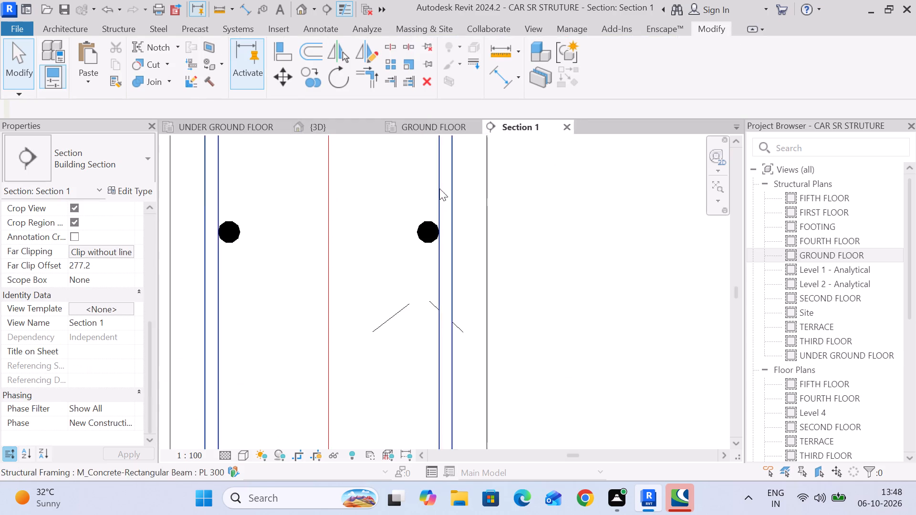
pyautogui.moveTo(430, 186); pyautogui.dragTo(468, 396, button='middle')
pyautogui.moveTo(439, 196); pyautogui.dragTo(486, 413, button='middle')
pyautogui.scroll(4, 508, 340)
pyautogui.click(497, 291)
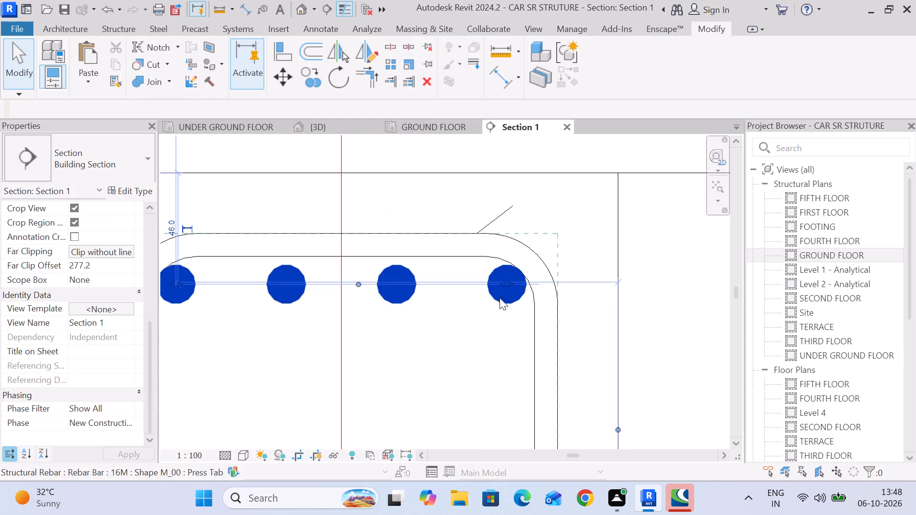
pyautogui.scroll(-8, 501, 313)
pyautogui.moveTo(507, 349); pyautogui.dragTo(491, 231, button='middle')
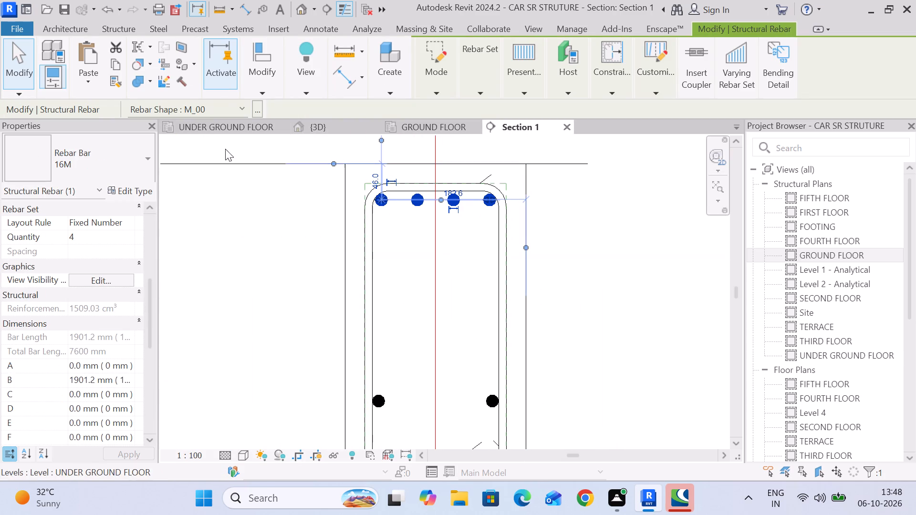
pyautogui.click(213, 133)
pyautogui.scroll(10, 337, 151)
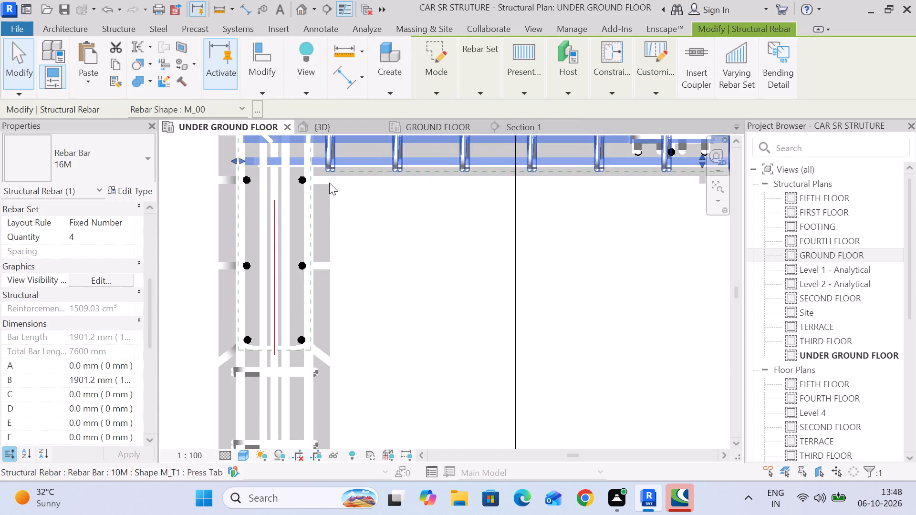
pyautogui.moveTo(333, 213); pyautogui.dragTo(338, 317, button='middle')
pyautogui.moveTo(240, 261); pyautogui.dragTo(257, 264)
pyautogui.scroll(-4, 420, 288)
pyautogui.moveTo(597, 314); pyautogui.dragTo(286, 257, button='middle')
pyautogui.scroll(5, 523, 212)
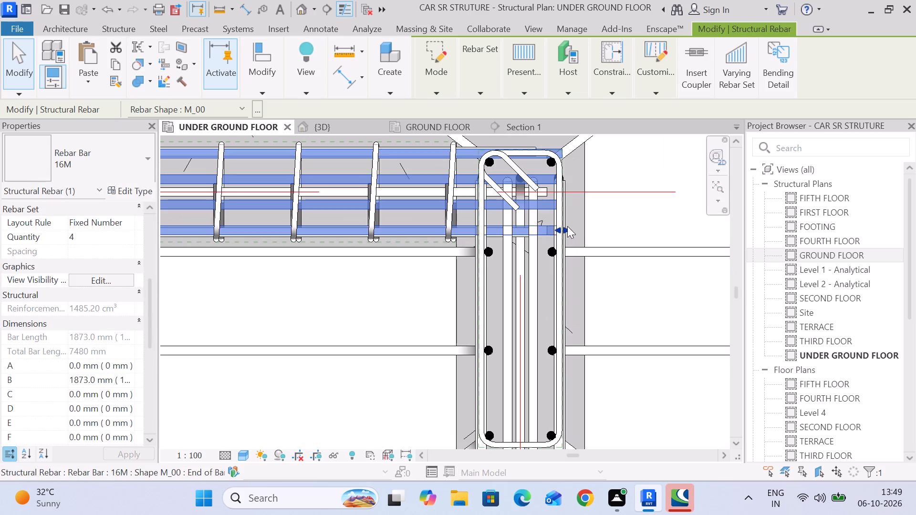
pyautogui.moveTo(561, 231); pyautogui.dragTo(541, 232)
pyautogui.scroll(-11, 545, 237)
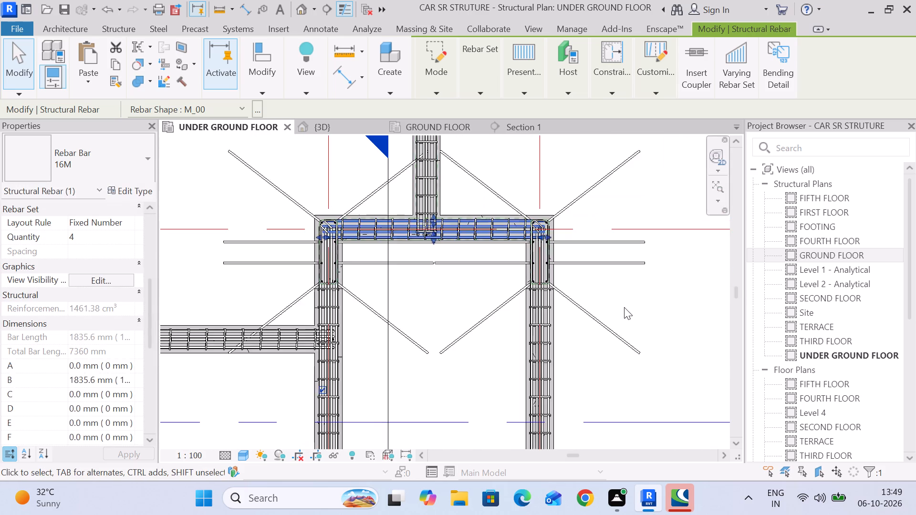
pyautogui.click(624, 307)
# Examine the short beam's reinforcement in UNDER GROUND FLOOR and Section 1, including the surrounding floor levels.
pyautogui.scroll(-5, 618, 310)
pyautogui.moveTo(611, 304); pyautogui.dragTo(578, 252, button='middle')
pyautogui.scroll(6, 464, 237)
pyautogui.moveTo(548, 322); pyautogui.dragTo(548, 292, button='middle')
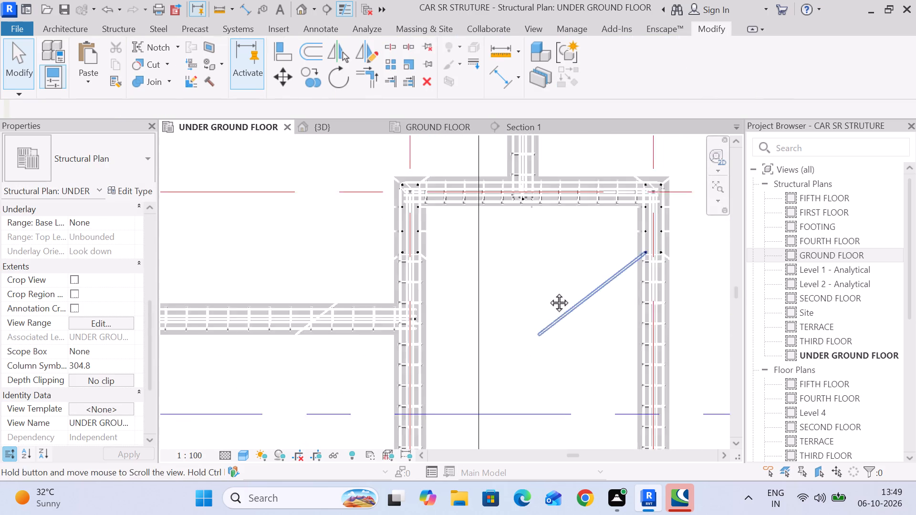
pyautogui.moveTo(548, 292); pyautogui.dragTo(541, 268, button='middle')
pyautogui.click(531, 125)
pyautogui.scroll(-5, 501, 222)
pyautogui.moveTo(570, 318); pyautogui.dragTo(567, 291, button='middle')
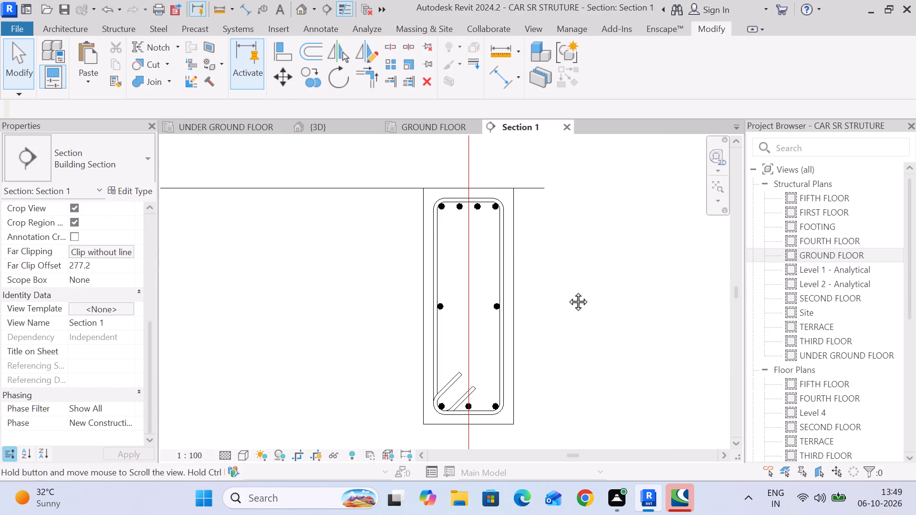
pyautogui.moveTo(567, 291); pyautogui.dragTo(555, 240, button='middle')
pyautogui.scroll(-18, 552, 235)
pyautogui.moveTo(556, 272); pyautogui.dragTo(478, 309, button='middle')
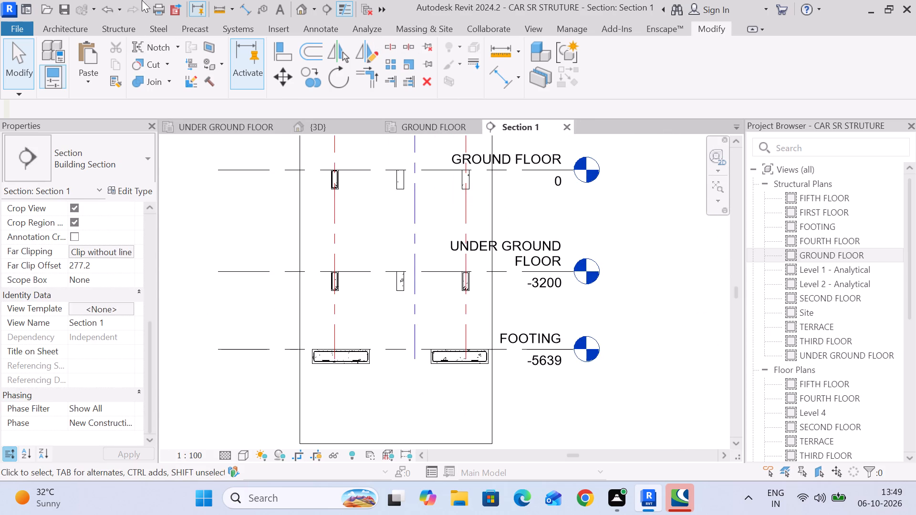
# Check the rebar cover settings of the beams at GROUND FLOOR, UNDER GROUND FLOOR and FIRST FLOOR with the Cover command in Section 1.
pyautogui.moveTo(45, 25); pyautogui.dragTo(49, 25)
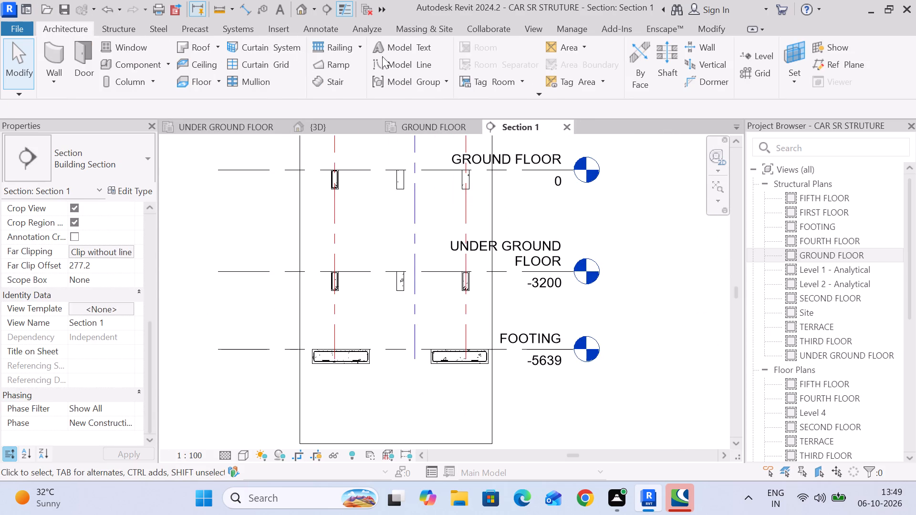
pyautogui.click(101, 25)
pyautogui.click(516, 61)
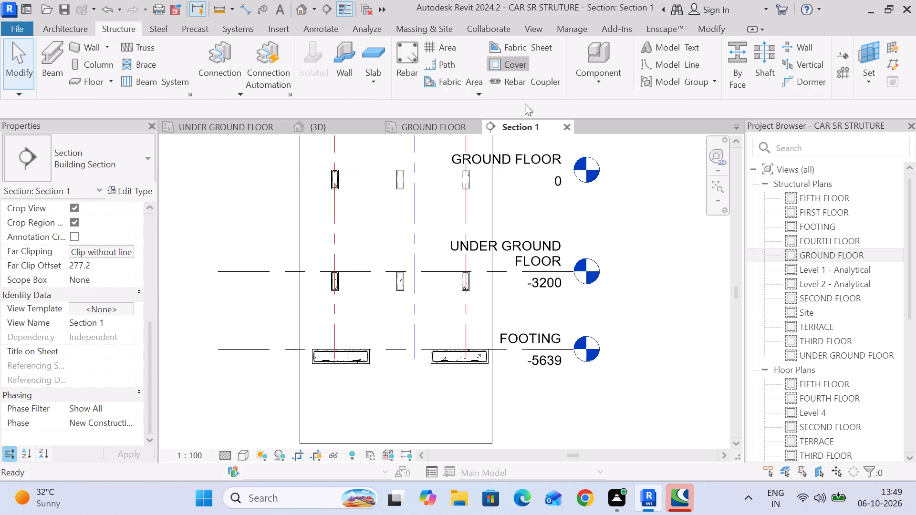
pyautogui.click(470, 191)
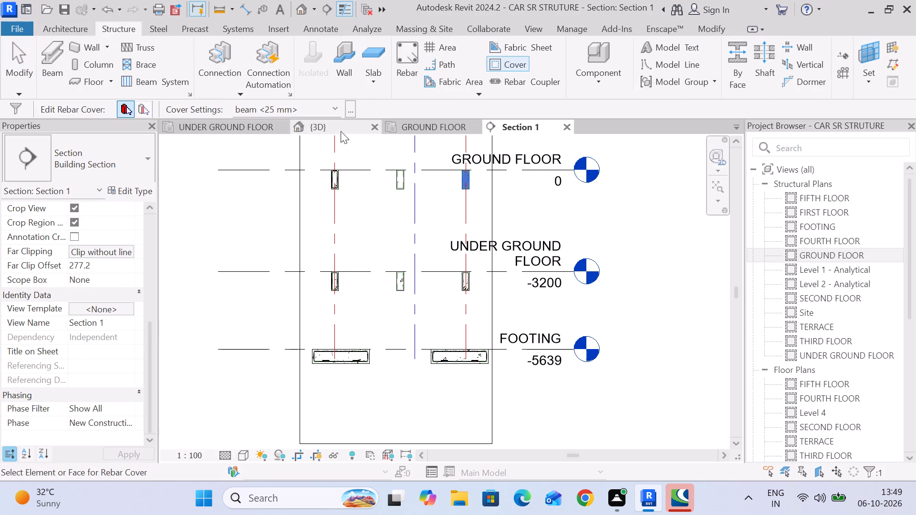
pyautogui.moveTo(449, 174); pyautogui.dragTo(333, 292, button='middle')
pyautogui.click(351, 205)
pyautogui.moveTo(341, 319); pyautogui.dragTo(449, 172, button='middle')
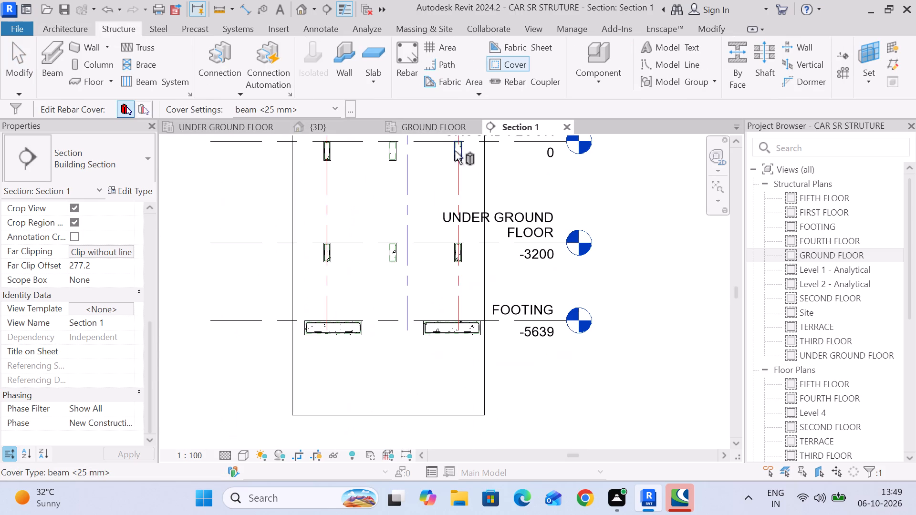
pyautogui.click(389, 265)
pyautogui.scroll(-1, 384, 204)
pyautogui.moveTo(374, 249); pyautogui.dragTo(359, 320, button='middle')
pyautogui.click(377, 235)
pyautogui.moveTo(385, 237); pyautogui.dragTo(385, 354, button='middle')
pyautogui.click(376, 265)
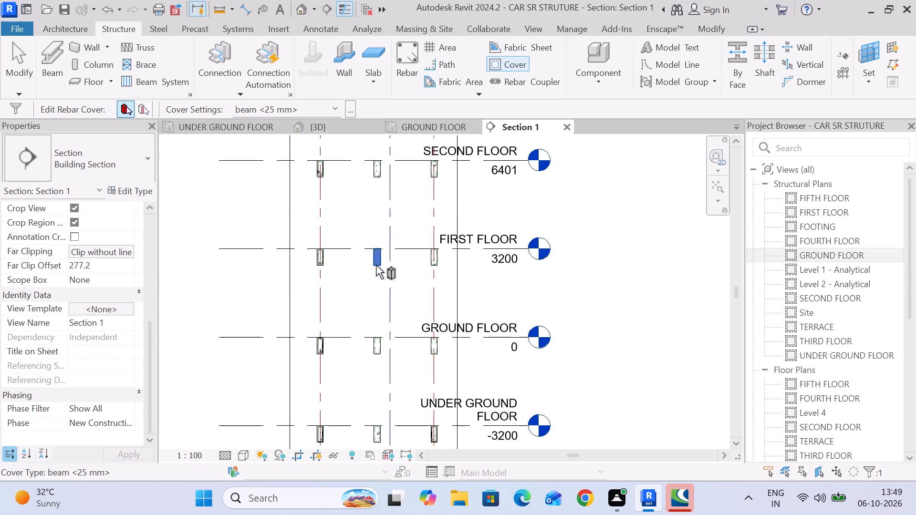
pyautogui.click(5, 37)
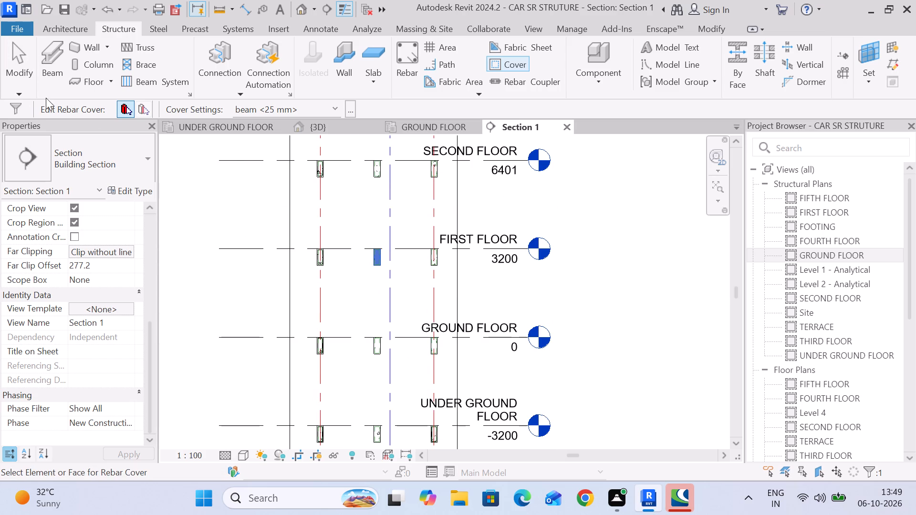
pyautogui.click(22, 82)
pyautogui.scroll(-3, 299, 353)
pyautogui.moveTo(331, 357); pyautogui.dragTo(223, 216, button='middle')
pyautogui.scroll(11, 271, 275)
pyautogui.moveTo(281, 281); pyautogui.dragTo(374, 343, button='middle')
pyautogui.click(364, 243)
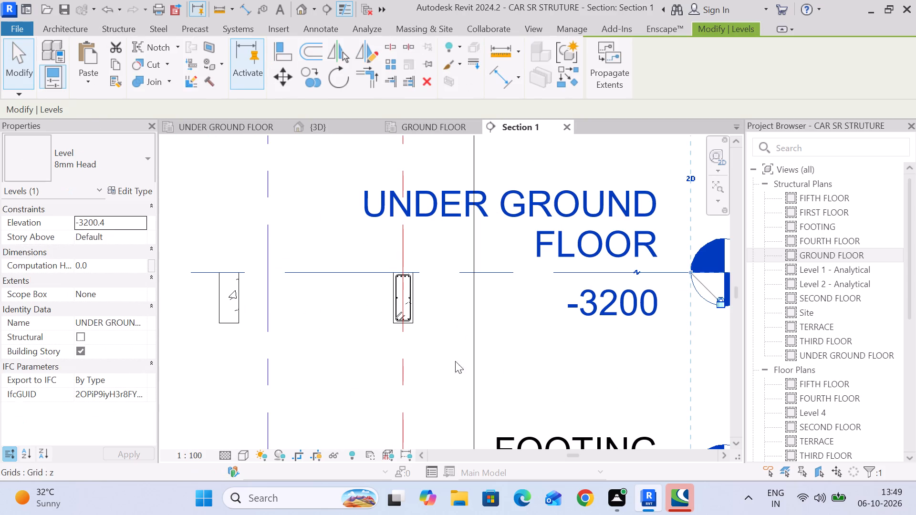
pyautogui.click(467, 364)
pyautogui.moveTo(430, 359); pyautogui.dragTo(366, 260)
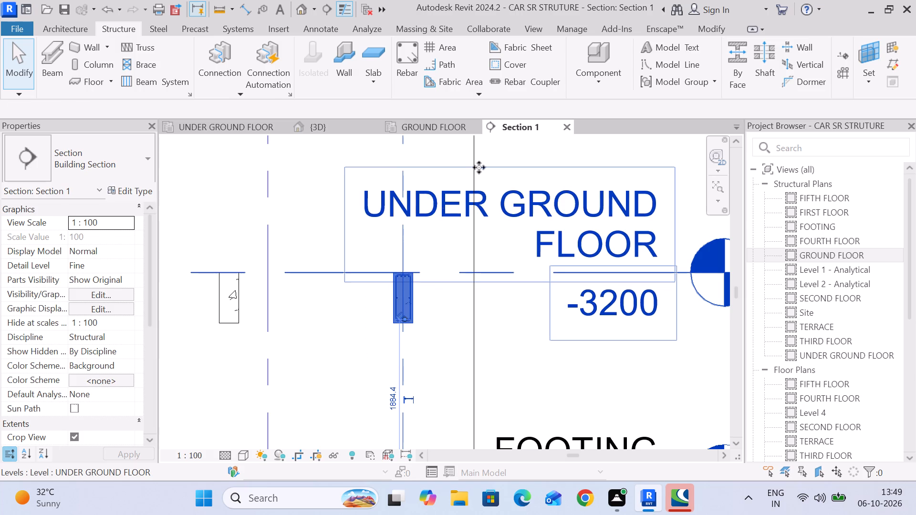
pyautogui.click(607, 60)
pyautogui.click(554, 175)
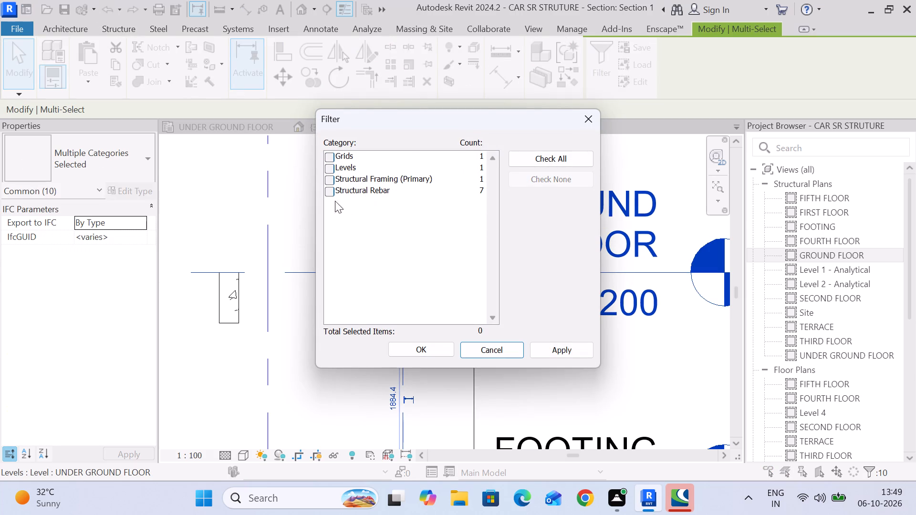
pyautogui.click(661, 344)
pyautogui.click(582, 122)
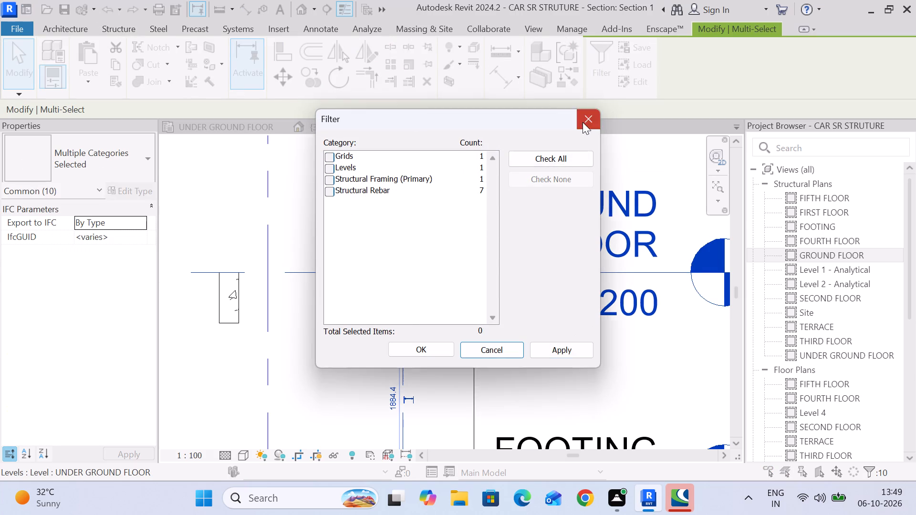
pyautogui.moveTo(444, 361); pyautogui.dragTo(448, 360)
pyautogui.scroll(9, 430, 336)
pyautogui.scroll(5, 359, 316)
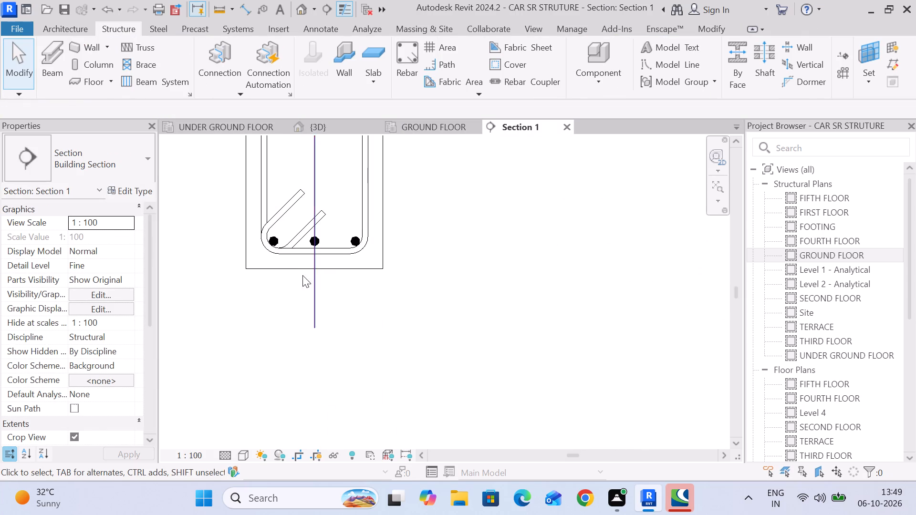
# Copy the UNDER GROUND FLOOR grid z beam's stirrups and bottom, side and top bars to the same level's middle beam, with multiple copies enabled.
pyautogui.moveTo(302, 275); pyautogui.dragTo(344, 362, button='middle')
pyautogui.scroll(1, 302, 275)
pyautogui.click(320, 326)
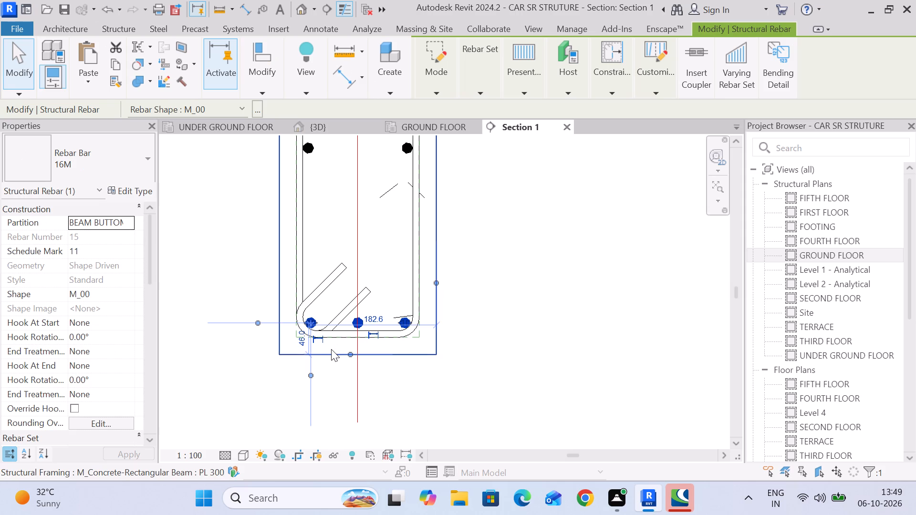
pyautogui.keyDown('ctrl'); pyautogui.click(324, 337); pyautogui.keyUp('ctrl')
pyautogui.keyDown('ctrl'); pyautogui.click(313, 154); pyautogui.keyUp('ctrl')
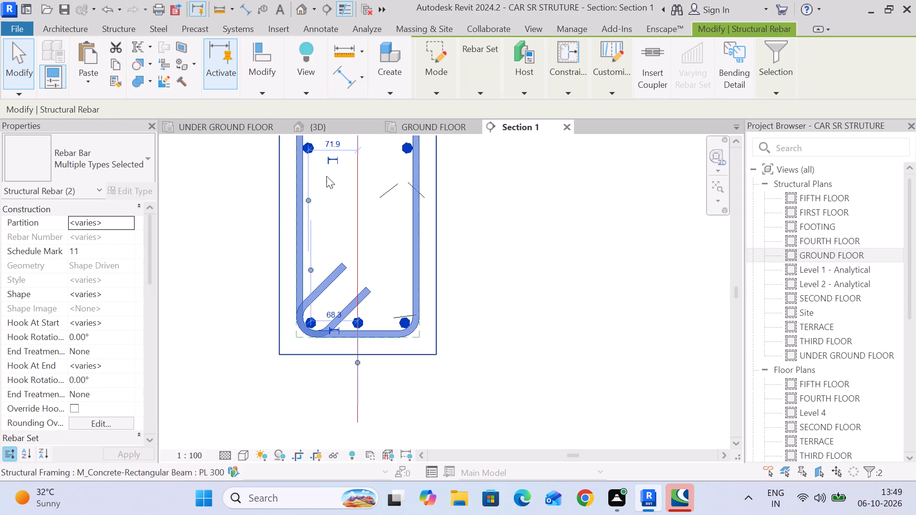
pyautogui.moveTo(331, 187); pyautogui.dragTo(377, 445, button='middle')
pyautogui.keyDown('ctrl'); pyautogui.click(359, 236); pyautogui.keyUp('ctrl')
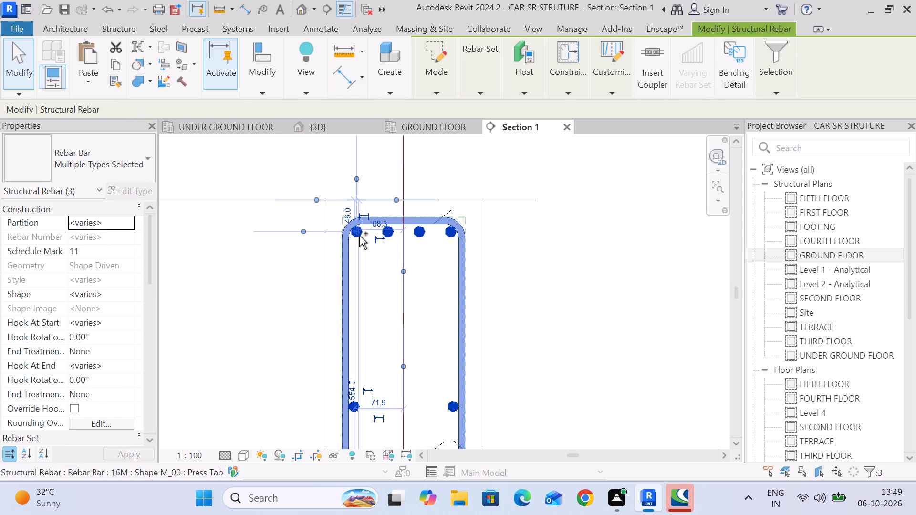
pyautogui.scroll(-6, 361, 242)
pyautogui.moveTo(428, 383); pyautogui.dragTo(517, 233, button='middle')
pyautogui.scroll(-5, 488, 277)
pyautogui.moveTo(370, 318); pyautogui.dragTo(533, 320, button='middle')
pyautogui.click(253, 90)
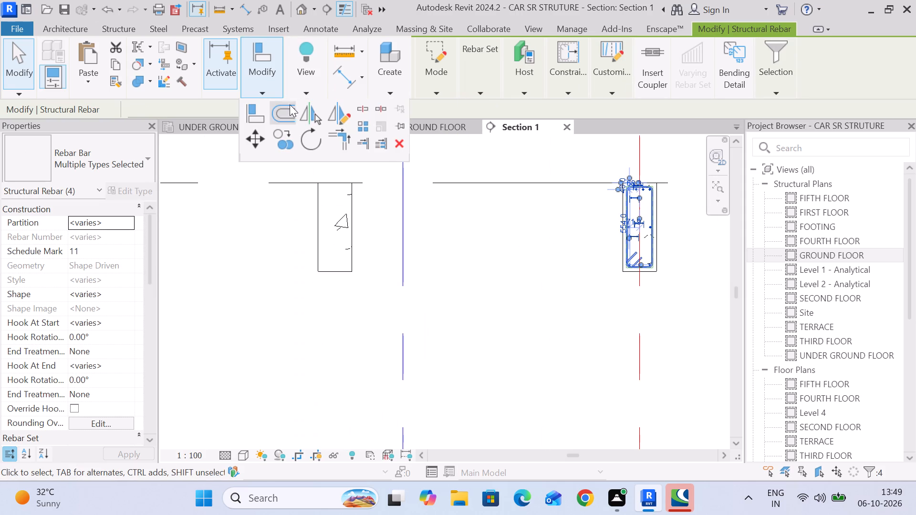
pyautogui.click(283, 143)
pyautogui.scroll(5, 640, 270)
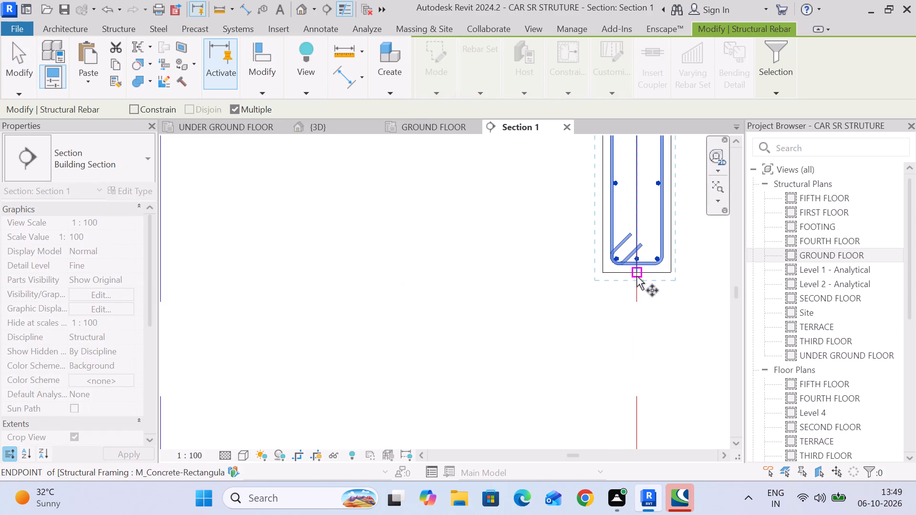
pyautogui.click(635, 270)
pyautogui.scroll(-5, 286, 284)
pyautogui.moveTo(281, 283); pyautogui.dragTo(496, 290, button='middle')
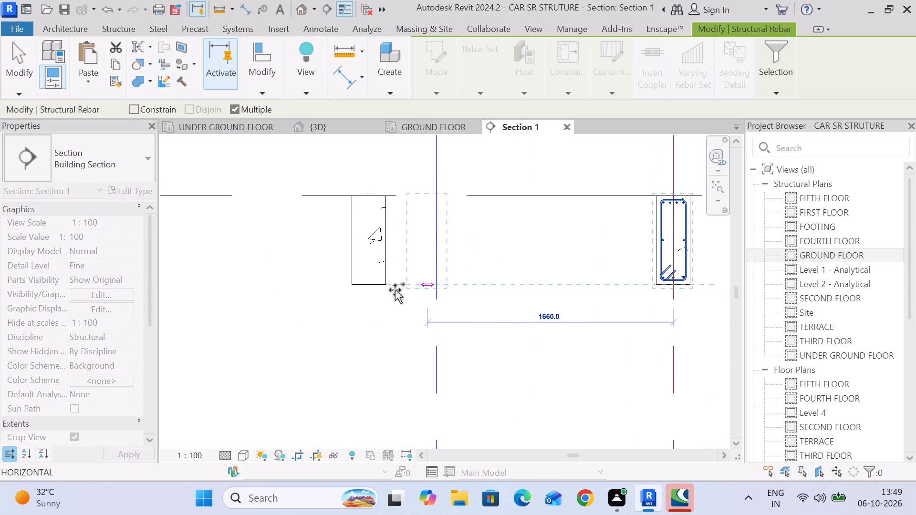
pyautogui.scroll(5, 368, 290)
pyautogui.click(370, 280)
# Place copies of the reinforcement set in the middle and grid z beams at GROUND FLOOR, aligned to each beam's bottom midpoint.
pyautogui.scroll(-5, 387, 275)
pyautogui.moveTo(387, 276); pyautogui.dragTo(408, 358, button='middle')
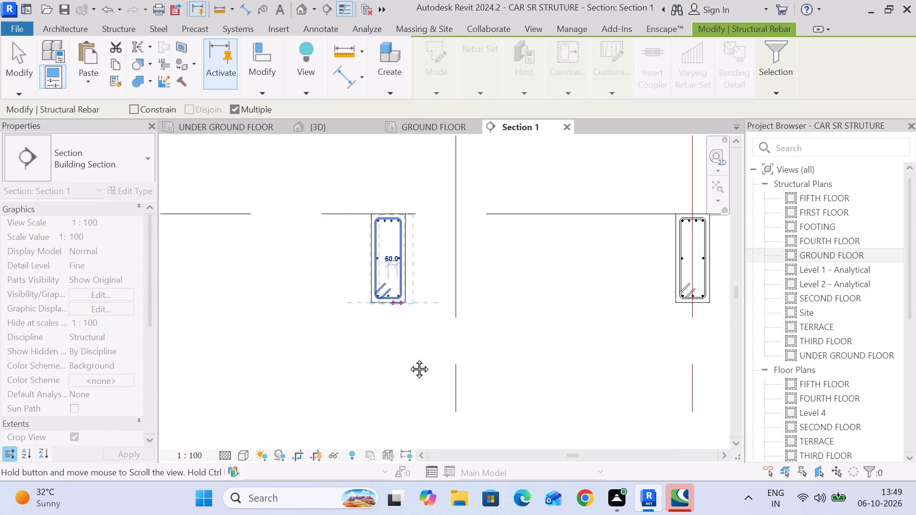
pyautogui.moveTo(408, 358); pyautogui.dragTo(417, 394, button='middle')
pyautogui.scroll(-6, 436, 346)
pyautogui.moveTo(416, 206); pyautogui.dragTo(396, 346, button='middle')
pyautogui.scroll(5, 396, 346)
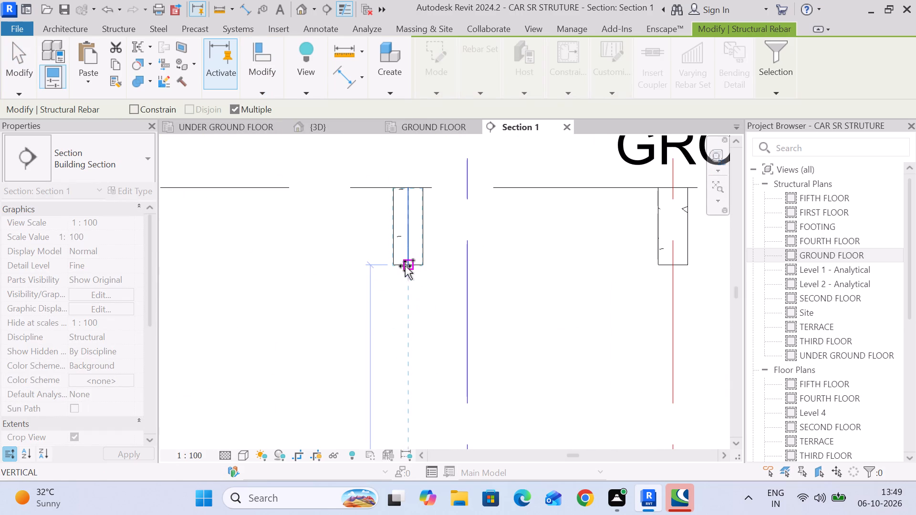
pyautogui.click(407, 263)
pyautogui.moveTo(534, 269); pyautogui.dragTo(298, 276, button='middle')
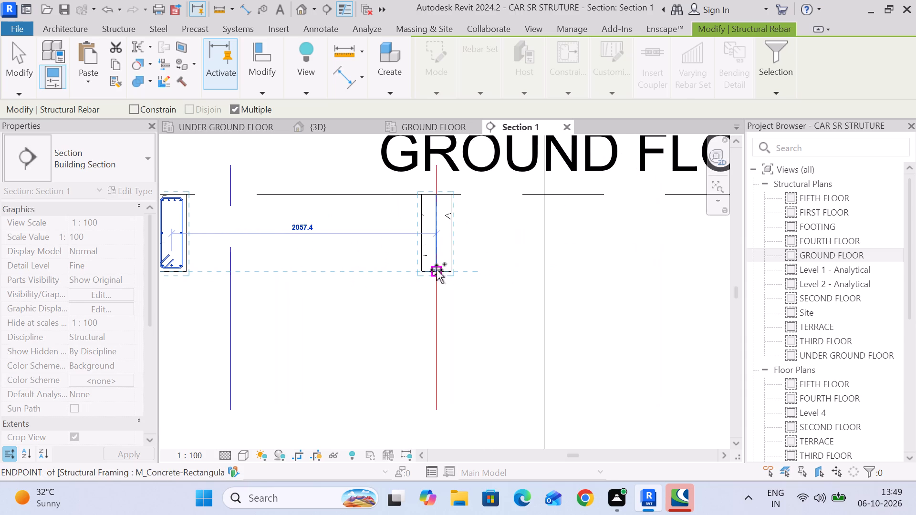
pyautogui.click(437, 270)
# Place copies of the reinforcement set in the middle and grid z beams at FIRST FLOOR.
pyautogui.scroll(-11, 449, 288)
pyautogui.scroll(2, 406, 200)
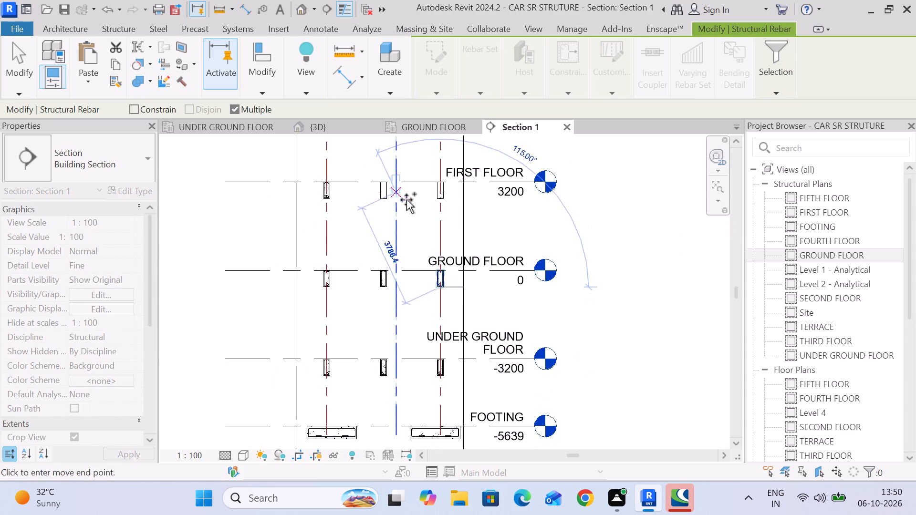
pyautogui.scroll(8, 406, 200)
pyautogui.moveTo(385, 194); pyautogui.dragTo(438, 339, button='middle')
pyautogui.click(391, 348)
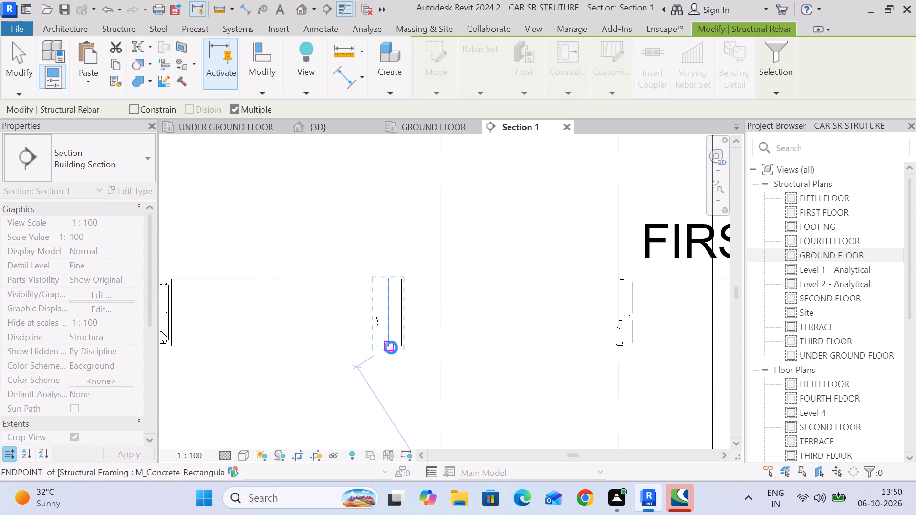
pyautogui.click(623, 345)
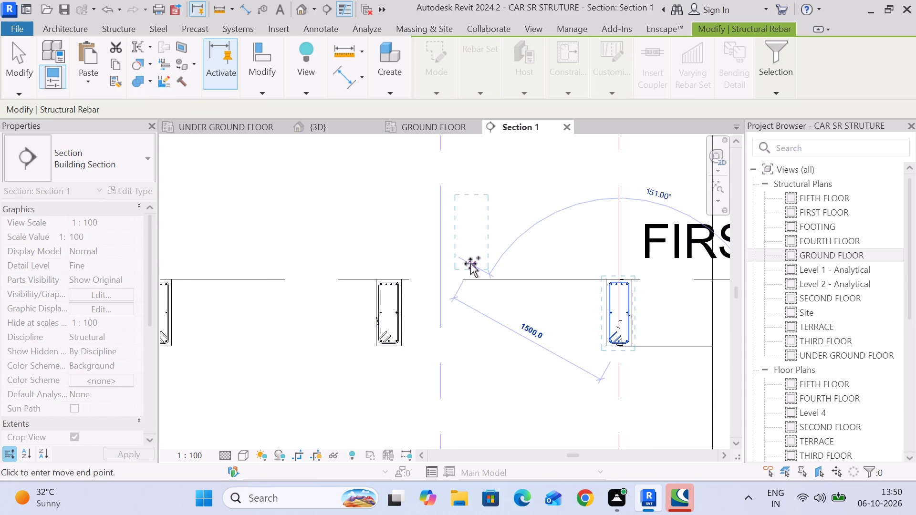
# Place copies of the reinforcement set in the middle and grid z beams at SECOND FLOOR.
pyautogui.scroll(-4, 470, 264)
pyautogui.moveTo(470, 267); pyautogui.dragTo(511, 421, button='middle')
pyautogui.moveTo(438, 235); pyautogui.dragTo(440, 330, button='middle')
pyautogui.scroll(5, 462, 330)
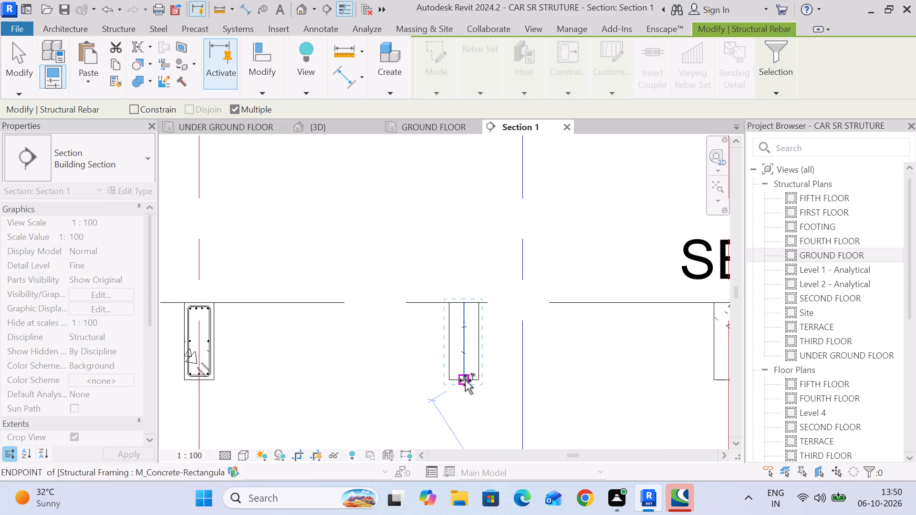
pyautogui.click(464, 380)
pyautogui.moveTo(573, 382); pyautogui.dragTo(313, 254, button='middle')
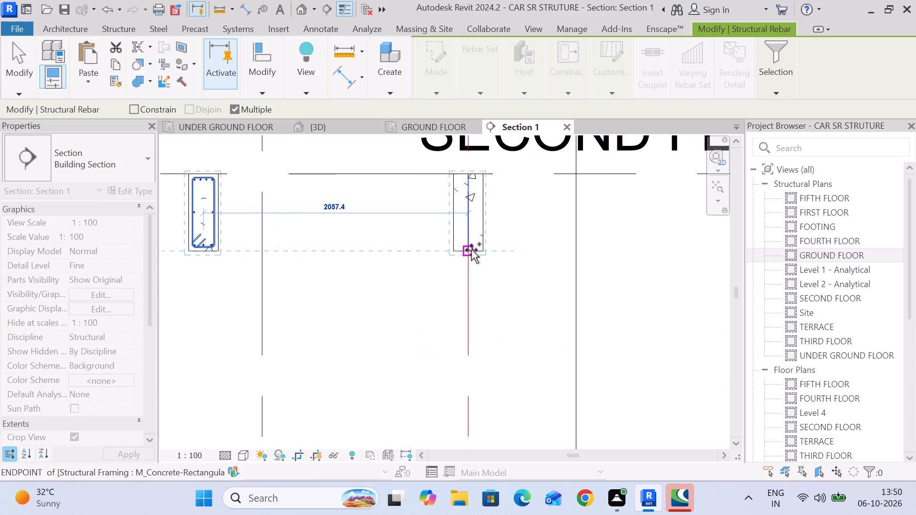
pyautogui.click(471, 250)
# Place copies of the reinforcement set in the middle and grid z beams at THIRD FLOOR.
pyautogui.scroll(-5, 479, 253)
pyautogui.moveTo(479, 254); pyautogui.dragTo(536, 412, button='middle')
pyautogui.moveTo(384, 248); pyautogui.dragTo(406, 340, button='middle')
pyautogui.scroll(5, 409, 335)
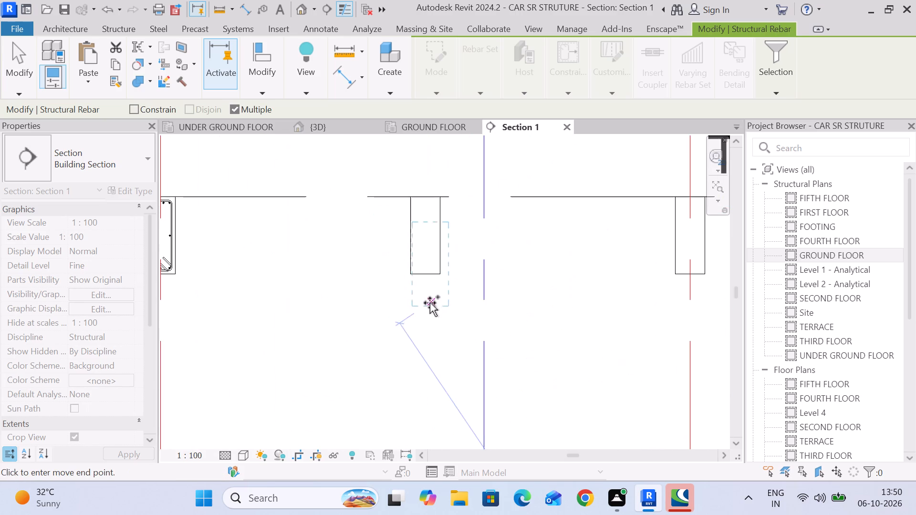
pyautogui.click(424, 272)
pyautogui.scroll(1, 564, 298)
pyautogui.moveTo(562, 299); pyautogui.dragTo(303, 301, button='middle')
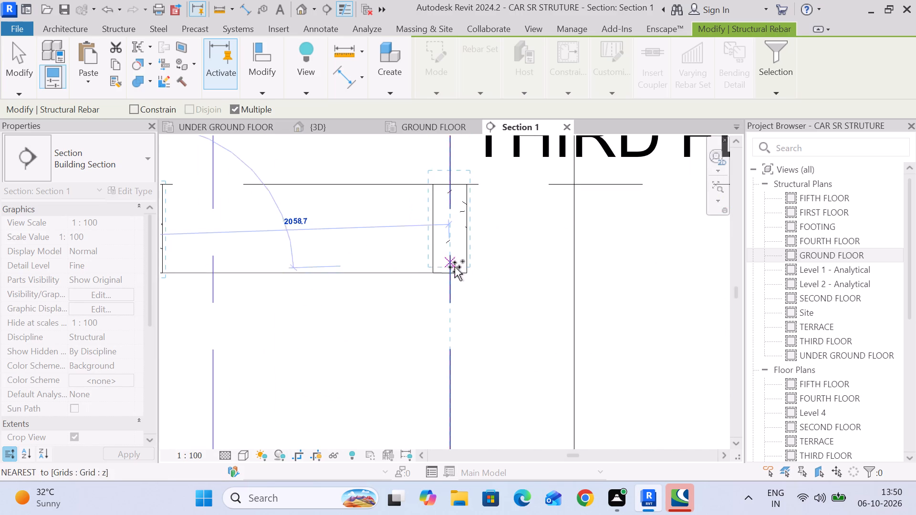
pyautogui.click(450, 270)
# Place copies of the reinforcement set in the middle and grid z beams at FOURTH FLOOR.
pyautogui.scroll(-7, 453, 283)
pyautogui.scroll(-4, 375, 249)
pyautogui.moveTo(375, 252); pyautogui.dragTo(405, 385, button='middle')
pyautogui.scroll(5, 382, 257)
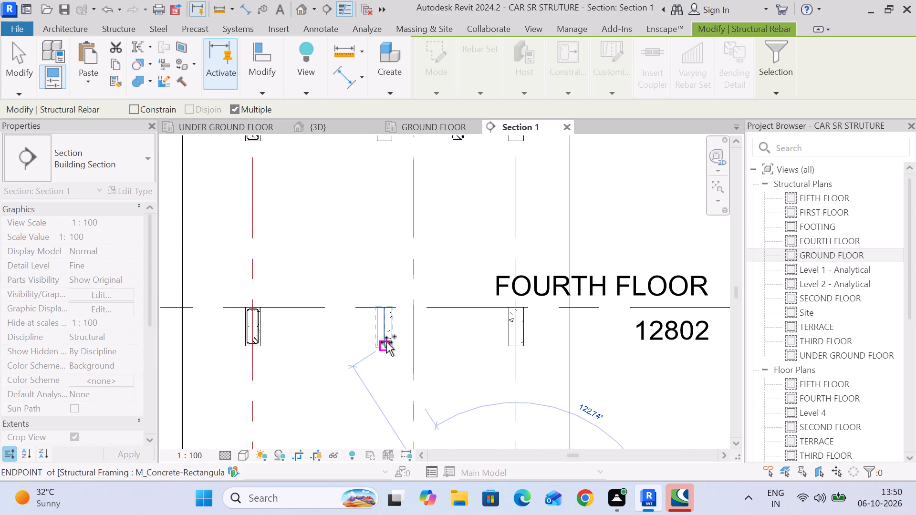
pyautogui.click(385, 345)
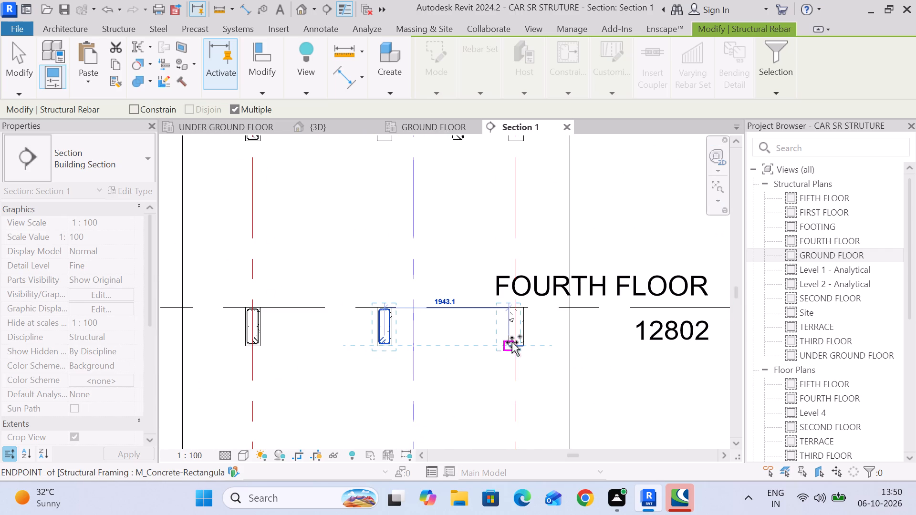
pyautogui.click(517, 343)
# Place copies of the reinforcement set in the middle and grid z beams at FIFTH FLOOR and end the copying.
pyautogui.scroll(-3, 419, 301)
pyautogui.moveTo(418, 306); pyautogui.dragTo(440, 424, button='middle')
pyautogui.scroll(2, 440, 424)
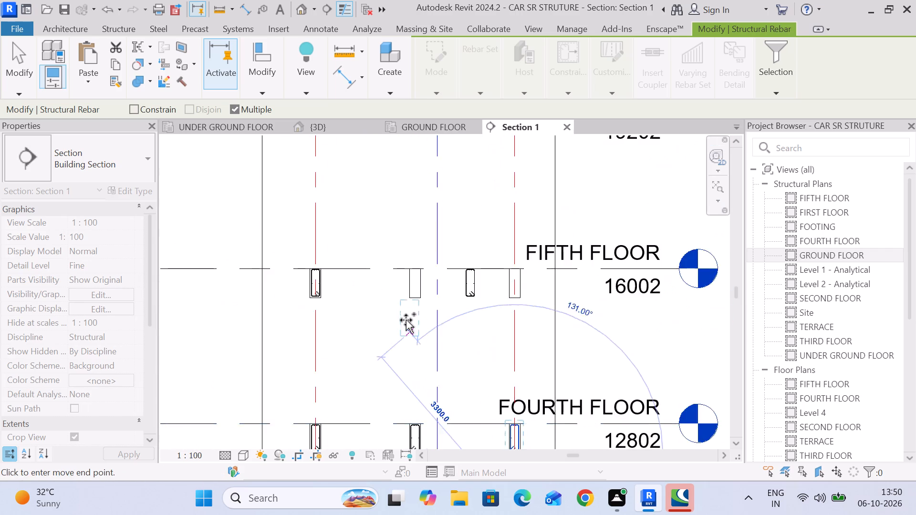
pyautogui.scroll(2, 406, 320)
pyautogui.click(420, 287)
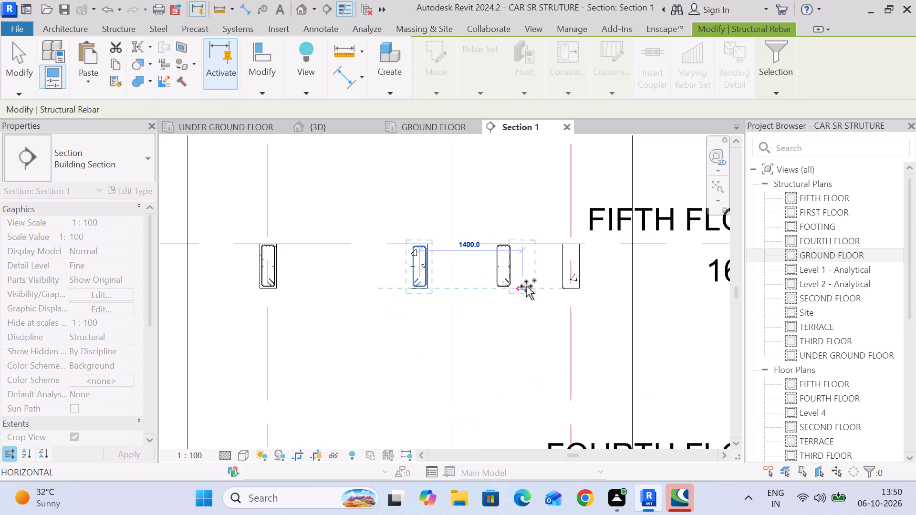
pyautogui.click(572, 285)
pyautogui.scroll(-3, 572, 288)
pyautogui.moveTo(570, 306); pyautogui.dragTo(572, 431, button='middle')
pyautogui.scroll(-3, 557, 389)
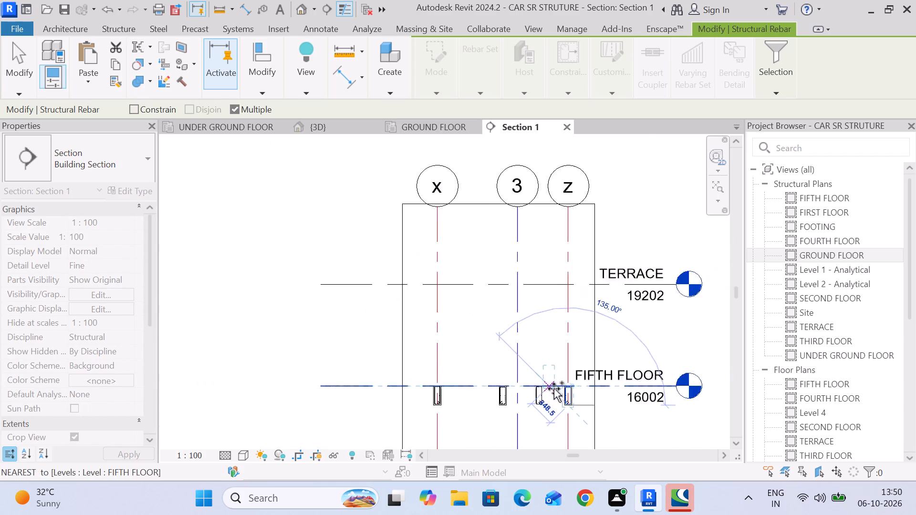
pyautogui.scroll(-3, 554, 389)
pyautogui.moveTo(549, 386); pyautogui.dragTo(482, 282, button='middle')
pyautogui.click(21, 78)
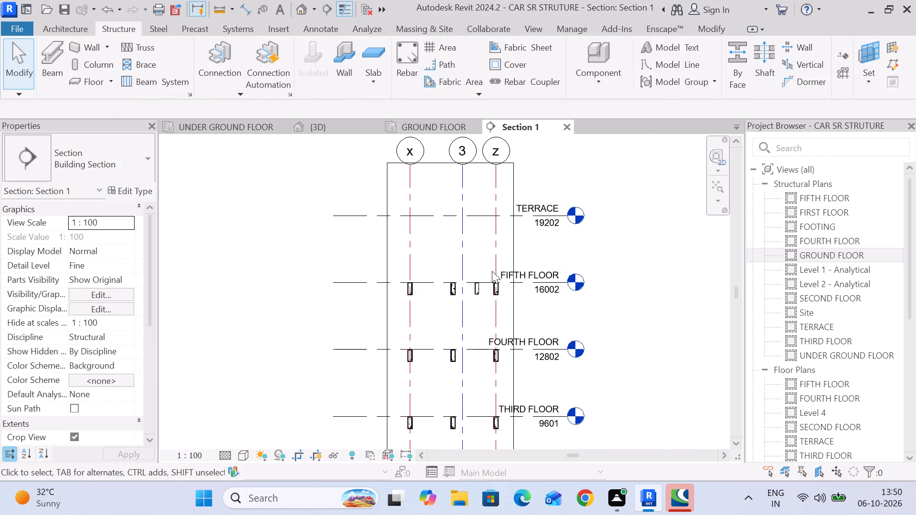
# Select the stirrup set between the middle and grid z beams at FIFTH FLOOR and examine its location in the 3D and plan views.
pyautogui.scroll(6, 486, 294)
pyautogui.click(455, 294)
pyautogui.click(463, 295)
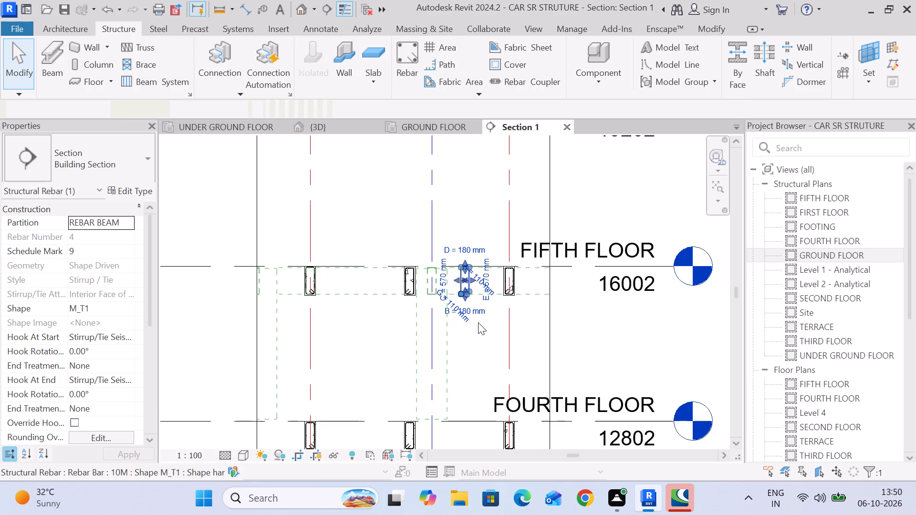
pyautogui.scroll(-4, 479, 325)
pyautogui.moveTo(479, 328); pyautogui.dragTo(448, 275, button='middle')
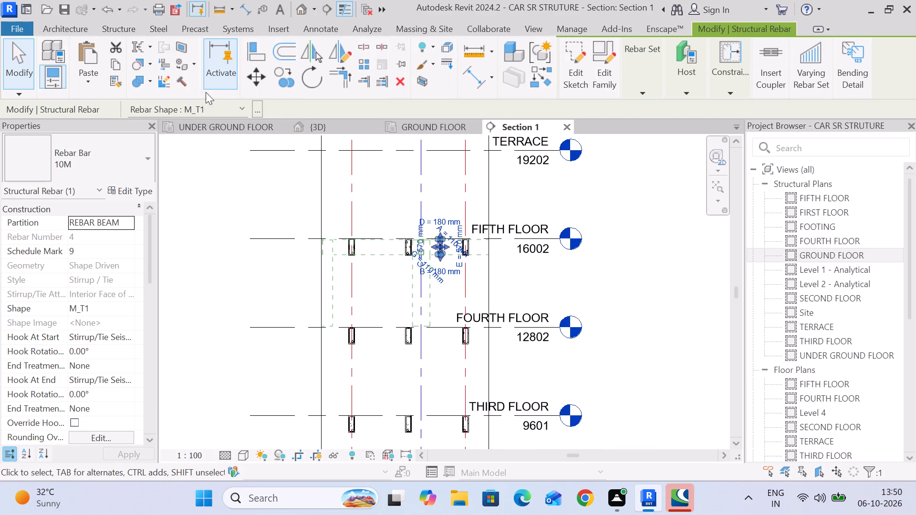
pyautogui.click(320, 124)
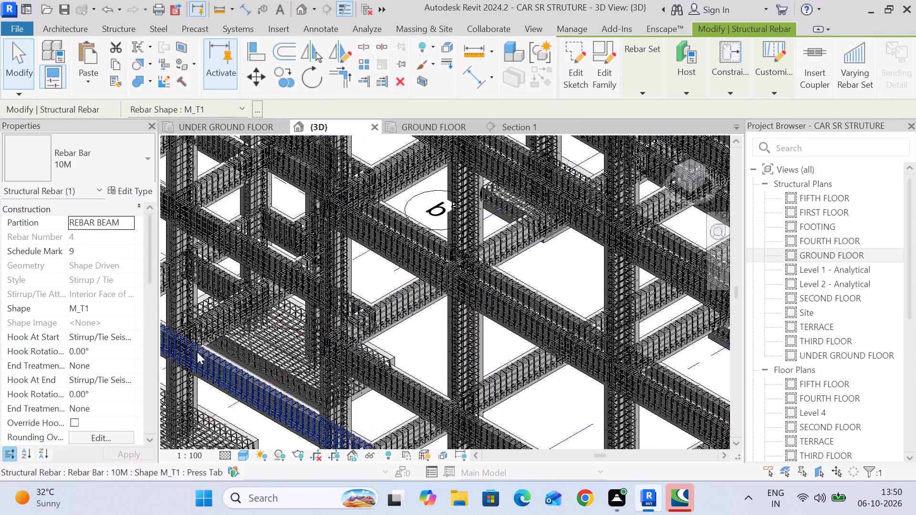
pyautogui.scroll(-7, 254, 345)
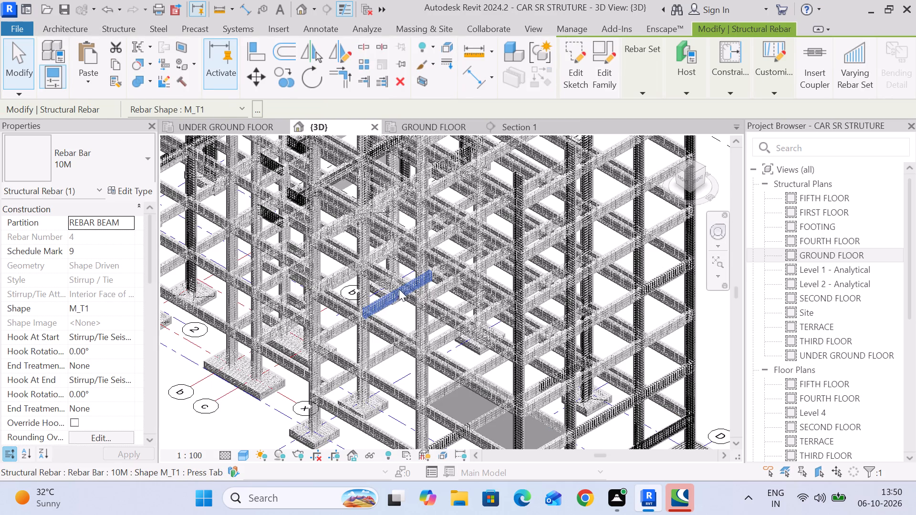
pyautogui.moveTo(385, 283); pyautogui.dragTo(456, 433, button='middle')
pyautogui.scroll(15, 381, 169)
pyautogui.moveTo(398, 216); pyautogui.dragTo(398, 233, button='middle')
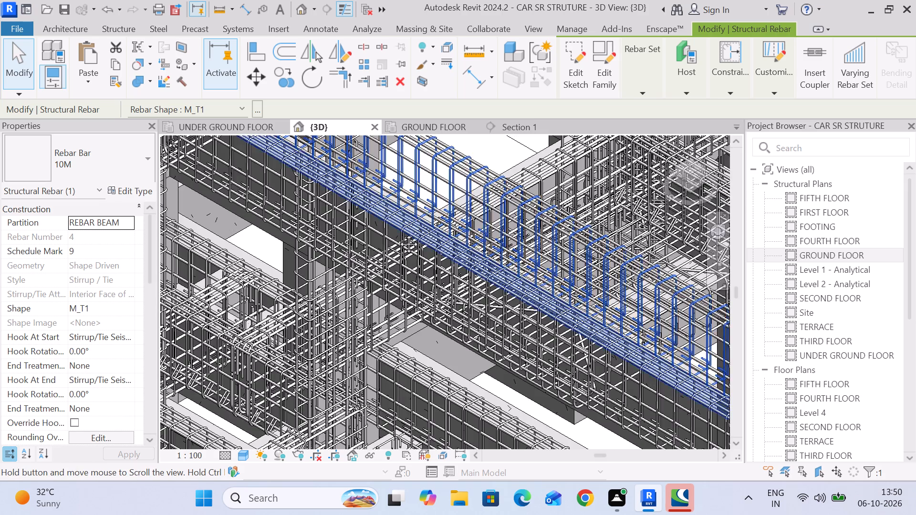
pyautogui.moveTo(398, 233); pyautogui.dragTo(392, 309, button='middle')
pyautogui.click(460, 227)
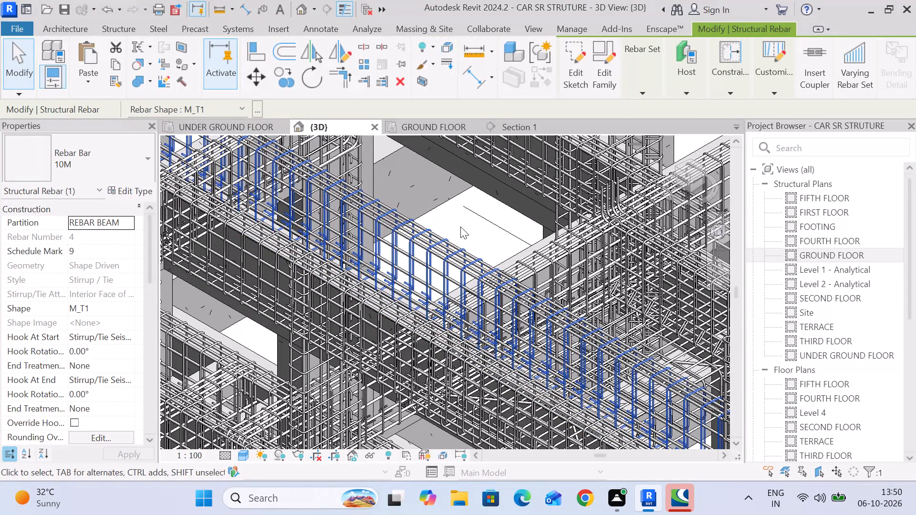
pyautogui.scroll(-4, 460, 236)
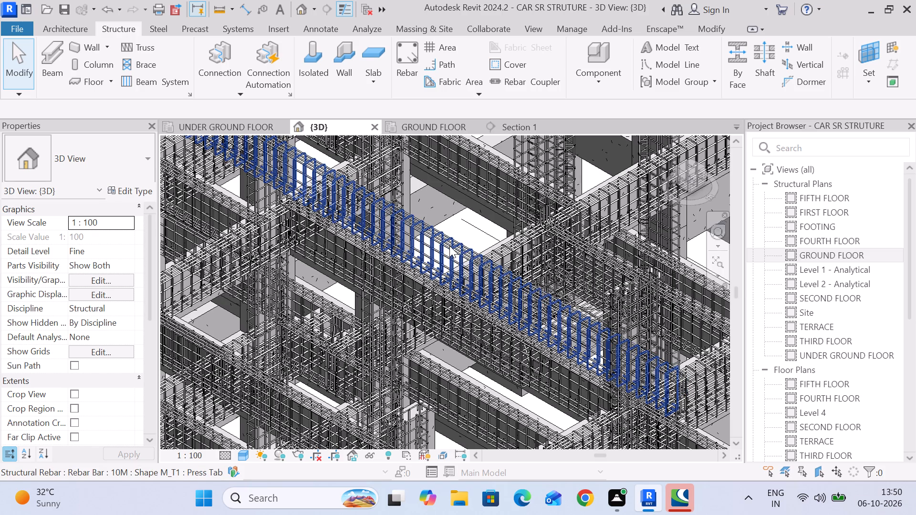
pyautogui.click(449, 246)
pyautogui.scroll(-5, 410, 249)
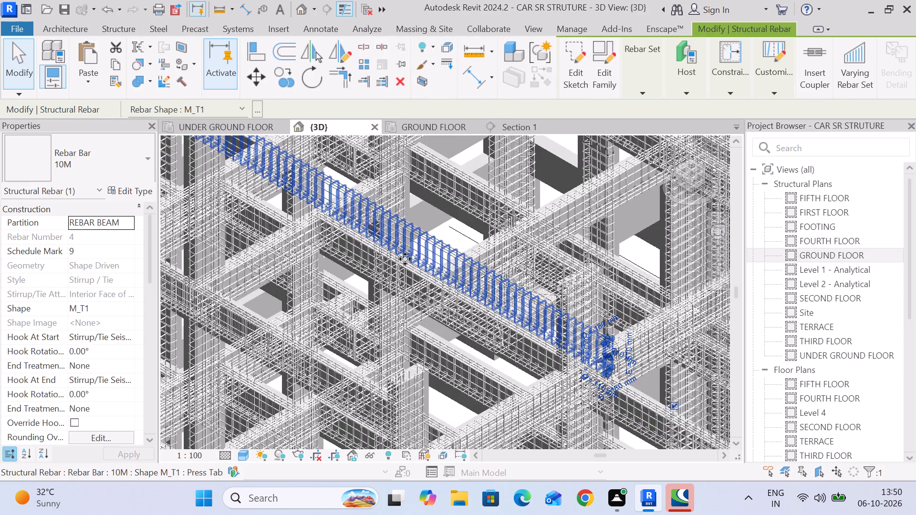
pyautogui.scroll(-5, 429, 384)
pyautogui.scroll(-3, 385, 263)
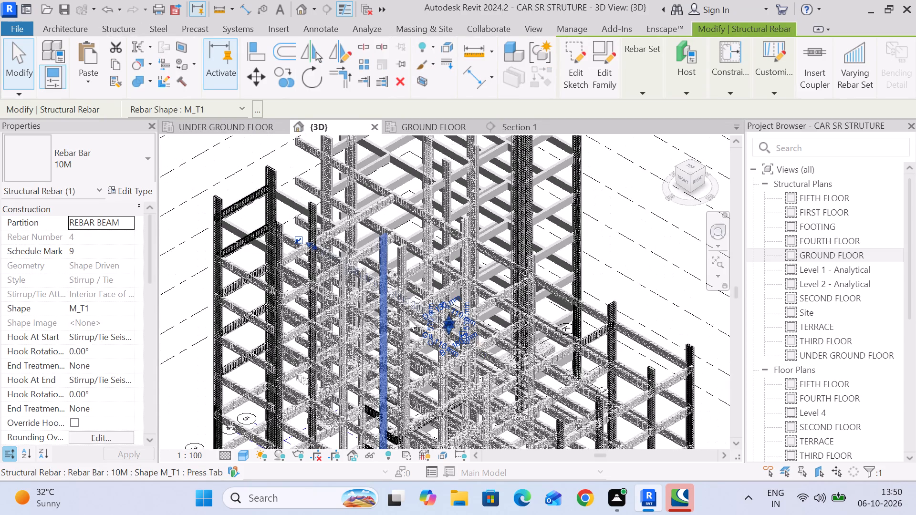
pyautogui.scroll(2, 297, 221)
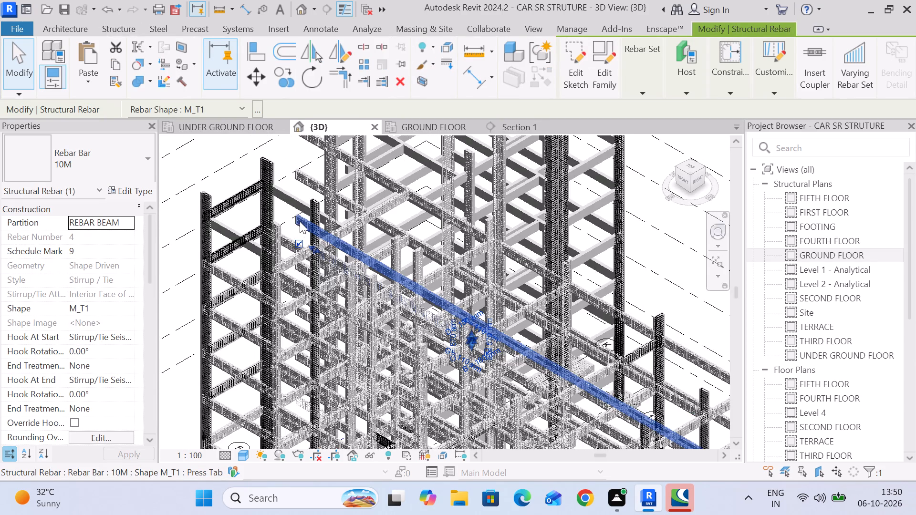
pyautogui.scroll(11, 325, 262)
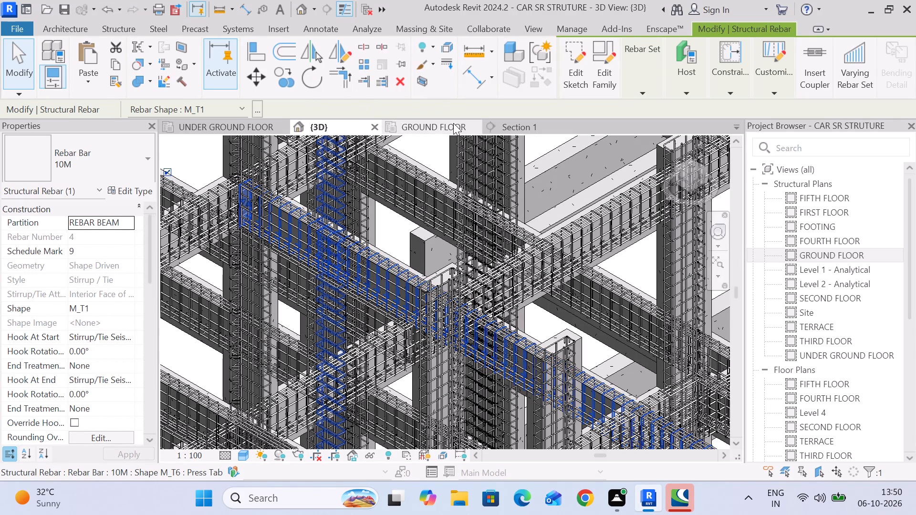
pyautogui.click(252, 131)
pyautogui.scroll(-6, 414, 206)
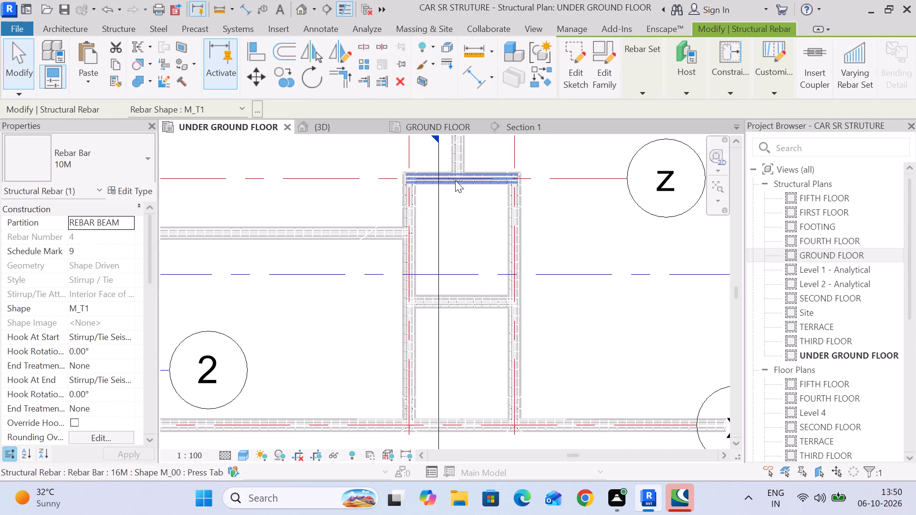
# In Section 1, delete the rebar set standing outside the beams at FIFTH FLOOR, filtering the selection to Structural Rebar only.
pyautogui.click(536, 123)
pyautogui.scroll(-3, 503, 205)
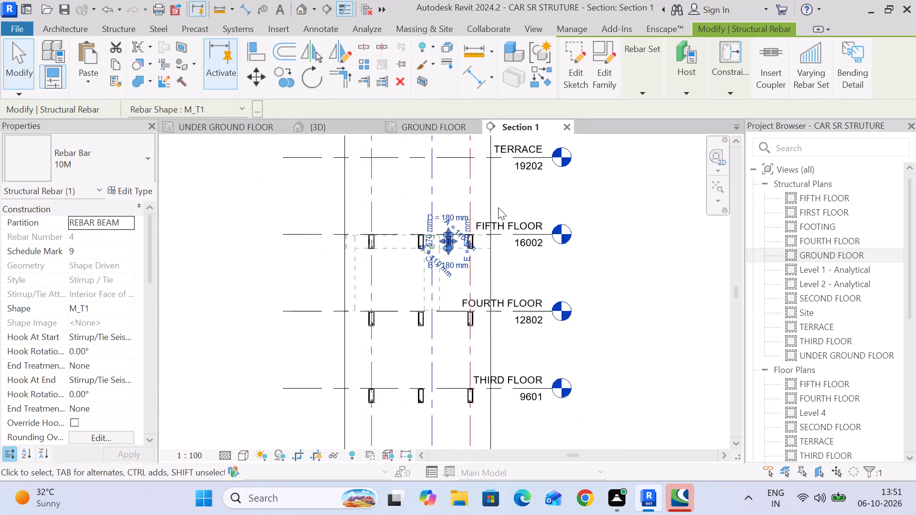
pyautogui.scroll(-1, 498, 207)
pyautogui.scroll(5, 497, 207)
pyautogui.click(539, 173)
pyautogui.moveTo(508, 257); pyautogui.dragTo(480, 191, button='middle')
pyautogui.scroll(2, 378, 202)
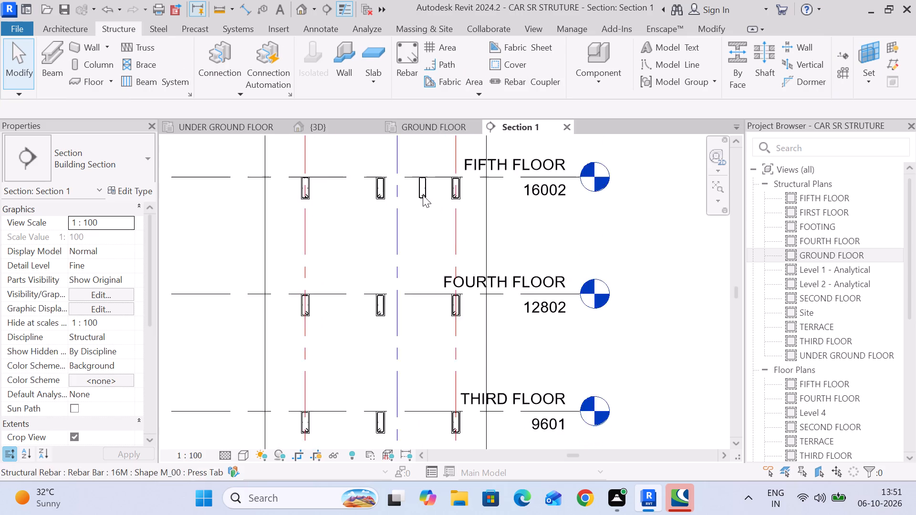
pyautogui.scroll(10, 423, 195)
pyautogui.moveTo(435, 206); pyautogui.dragTo(446, 291, button='middle')
pyautogui.scroll(1, 435, 206)
pyautogui.moveTo(441, 348); pyautogui.dragTo(369, 166)
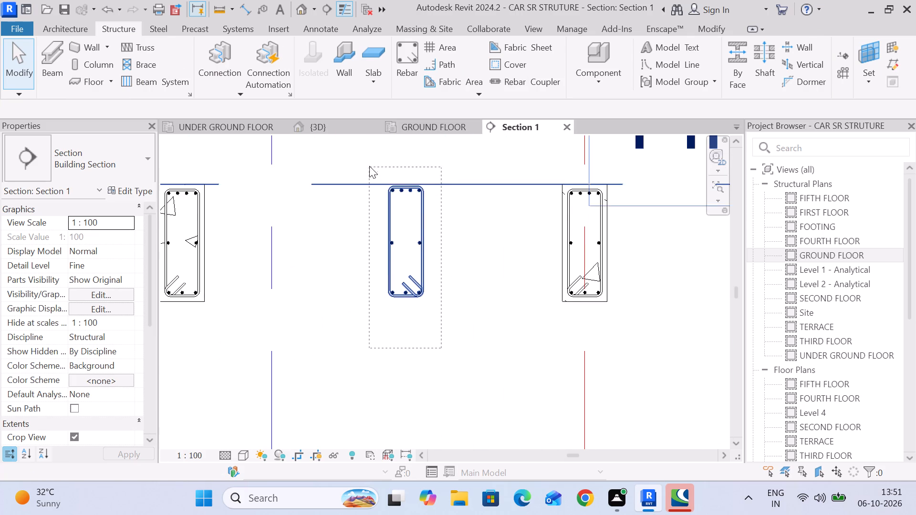
pyautogui.moveTo(369, 166); pyautogui.dragTo(370, 165)
pyautogui.click(595, 61)
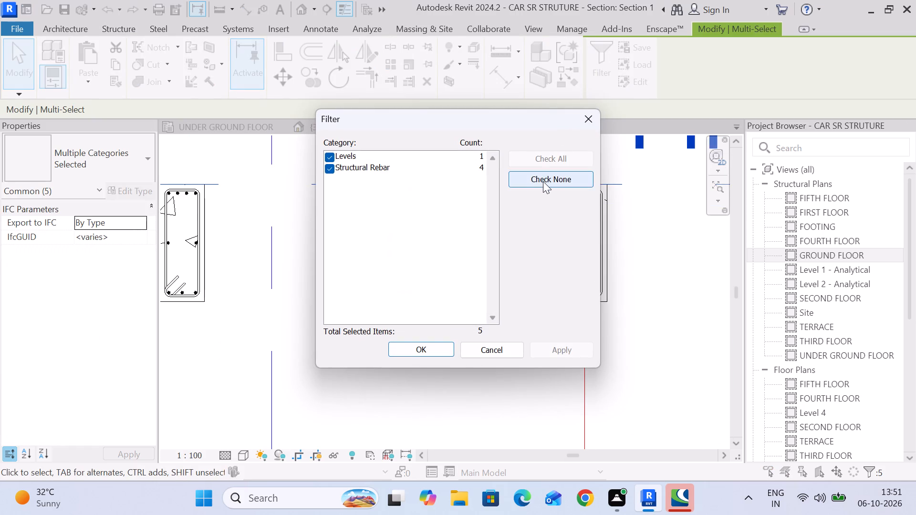
pyautogui.moveTo(541, 182); pyautogui.dragTo(536, 183)
pyautogui.click(331, 167)
pyautogui.moveTo(439, 327); pyautogui.dragTo(439, 337)
pyautogui.click(437, 351)
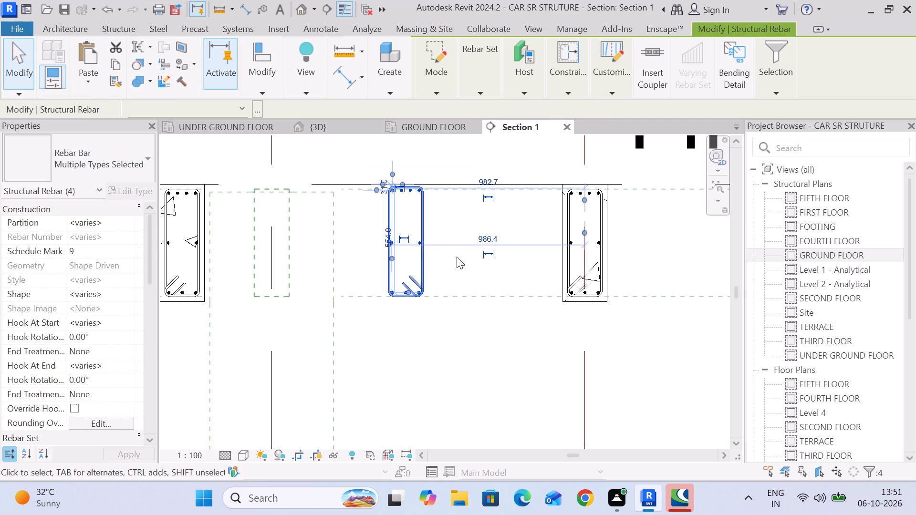
pyautogui.press('Delete')
# Check the beam reinforcement at every level between FIFTH FLOOR and FOOTING in Section 1 for missing or misplaced rebar.
pyautogui.scroll(-12, 418, 382)
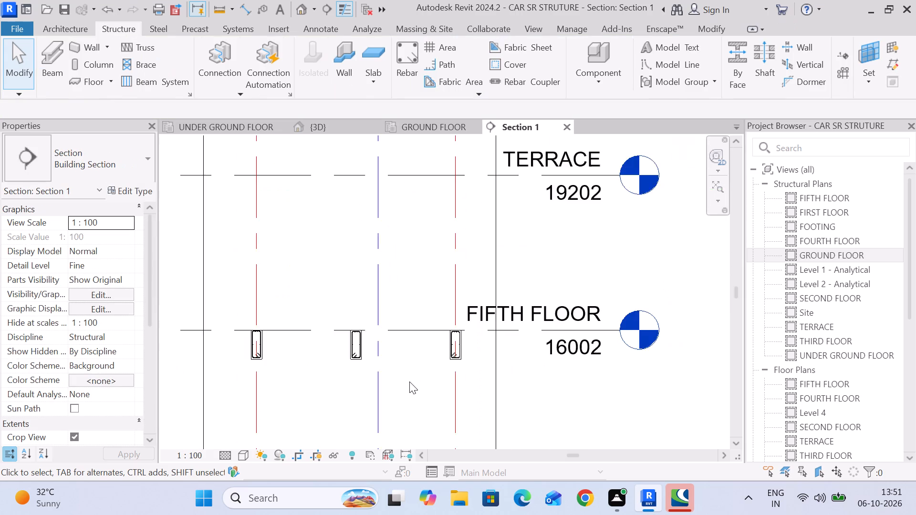
pyautogui.scroll(-1, 409, 381)
pyautogui.moveTo(415, 380); pyautogui.dragTo(429, 357, button='middle')
pyautogui.scroll(3, 417, 380)
pyautogui.scroll(-6, 440, 342)
pyautogui.moveTo(435, 350); pyautogui.dragTo(449, 287, button='middle')
pyautogui.scroll(-3, 441, 299)
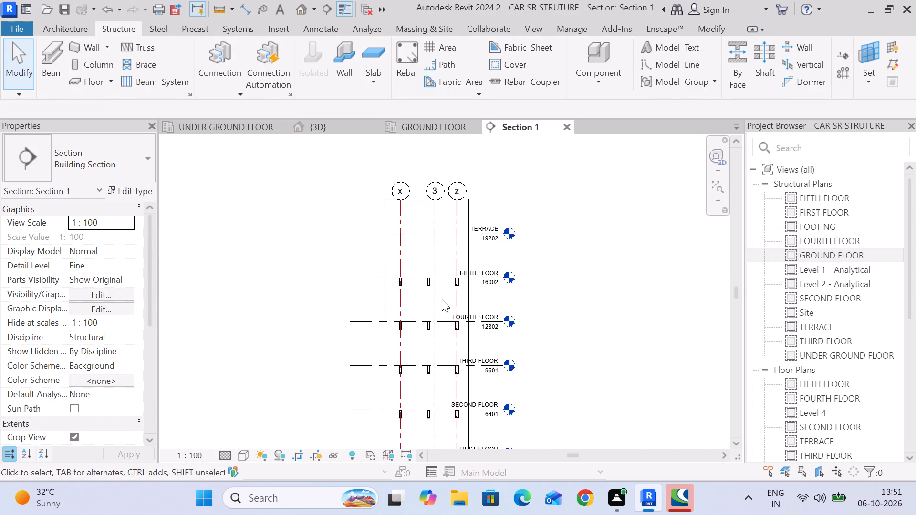
pyautogui.scroll(-1, 493, 366)
pyautogui.moveTo(493, 371); pyautogui.dragTo(442, 218, button='middle')
pyautogui.scroll(12, 398, 357)
pyautogui.moveTo(362, 403); pyautogui.dragTo(392, 350, button='middle')
pyautogui.moveTo(441, 317); pyautogui.dragTo(455, 304, button='middle')
pyautogui.scroll(5, 405, 314)
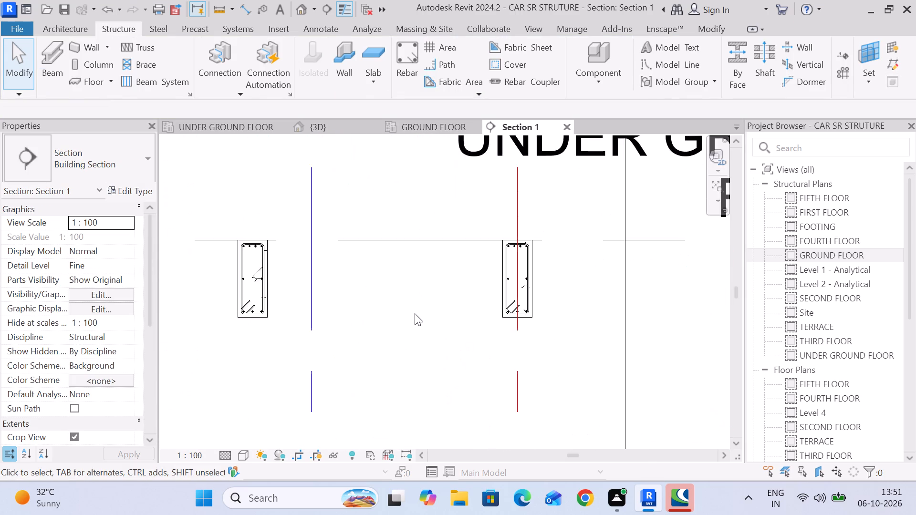
pyautogui.scroll(-11, 415, 313)
pyautogui.moveTo(420, 319); pyautogui.dragTo(428, 335, button='middle')
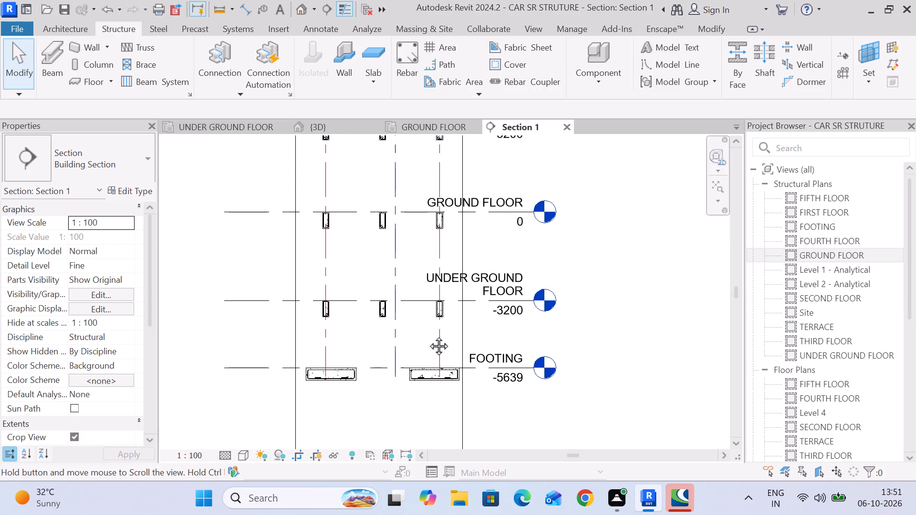
pyautogui.moveTo(428, 335); pyautogui.dragTo(453, 406, button='middle')
pyautogui.scroll(-3, 453, 350)
pyautogui.moveTo(453, 350); pyautogui.dragTo(466, 376, button='middle')
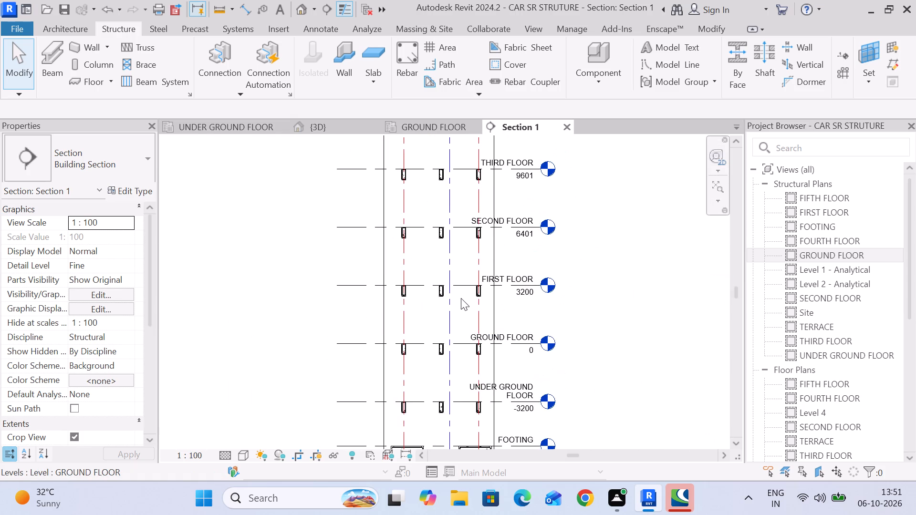
pyautogui.moveTo(461, 298); pyautogui.dragTo(458, 360, button='middle')
pyautogui.moveTo(453, 189); pyautogui.dragTo(467, 234, button='middle')
pyautogui.moveTo(448, 218); pyautogui.dragTo(468, 294, button='middle')
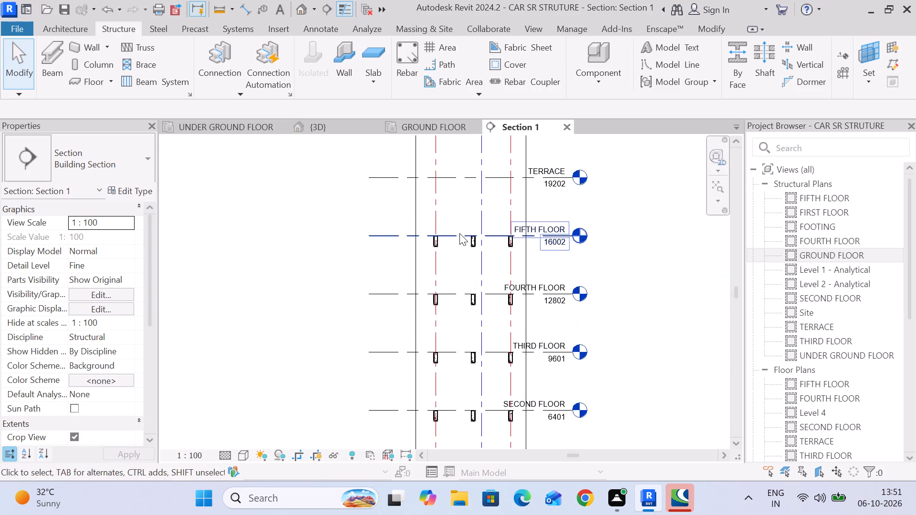
pyautogui.rightClick(459, 233)
pyautogui.scroll(8, 459, 233)
pyautogui.click(182, 289)
pyautogui.scroll(-5, 267, 330)
pyautogui.moveTo(267, 330); pyautogui.dragTo(259, 300, button='middle')
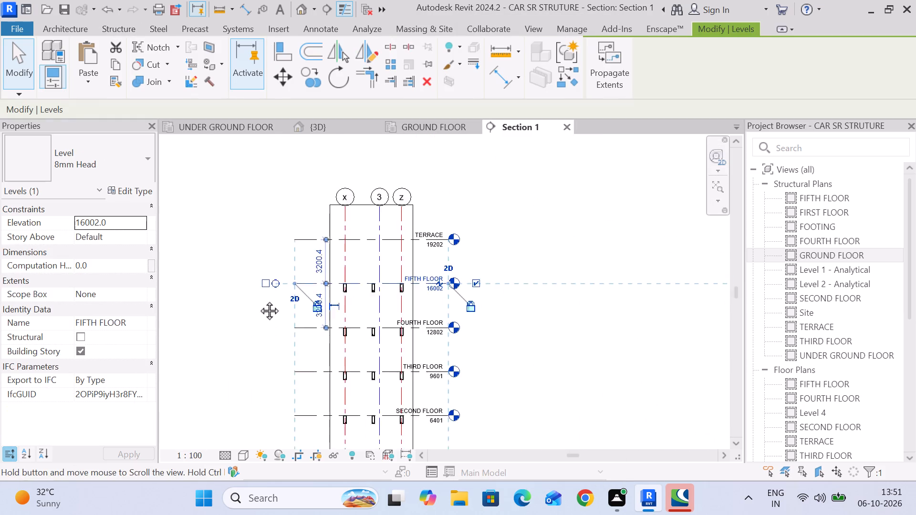
pyautogui.moveTo(259, 300); pyautogui.dragTo(254, 216, button='middle')
pyautogui.click(540, 243)
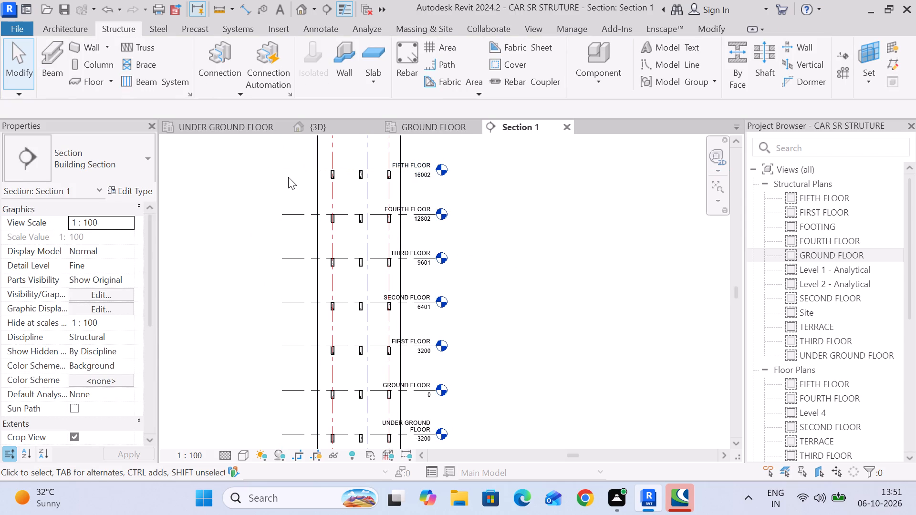
pyautogui.click(8, 61)
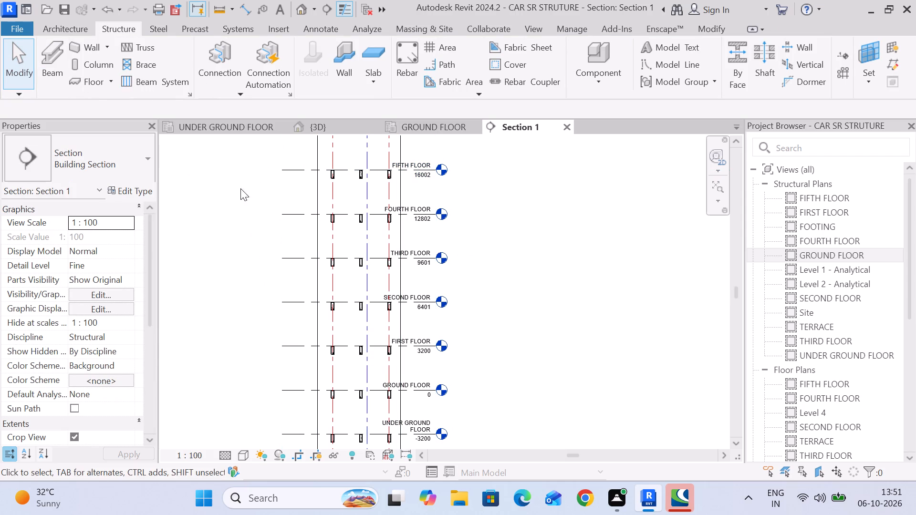
pyautogui.click(252, 189)
# Examine the beam reinforcement in the 3D view, selecting the PL 300 X600 MM beam at FIFTH FLOOR.
pyautogui.click(337, 120)
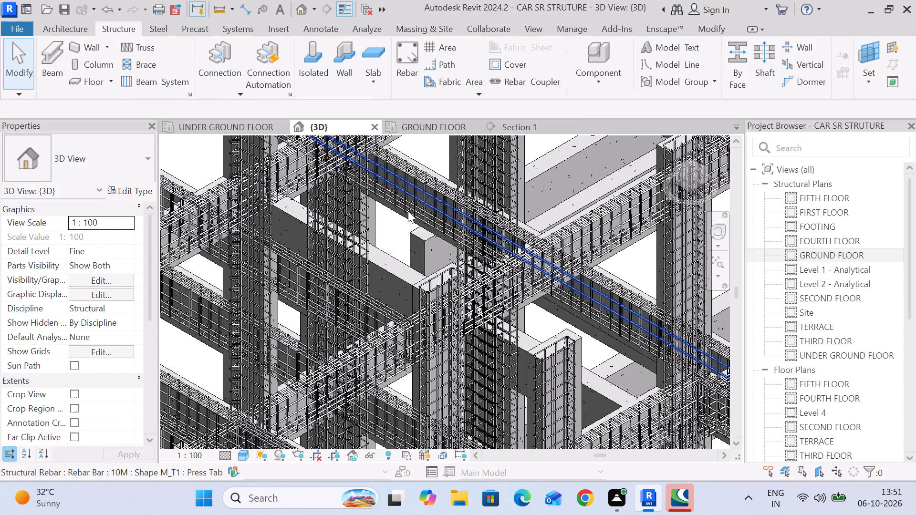
pyautogui.scroll(-8, 475, 259)
pyautogui.moveTo(450, 276); pyautogui.dragTo(416, 192, button='middle')
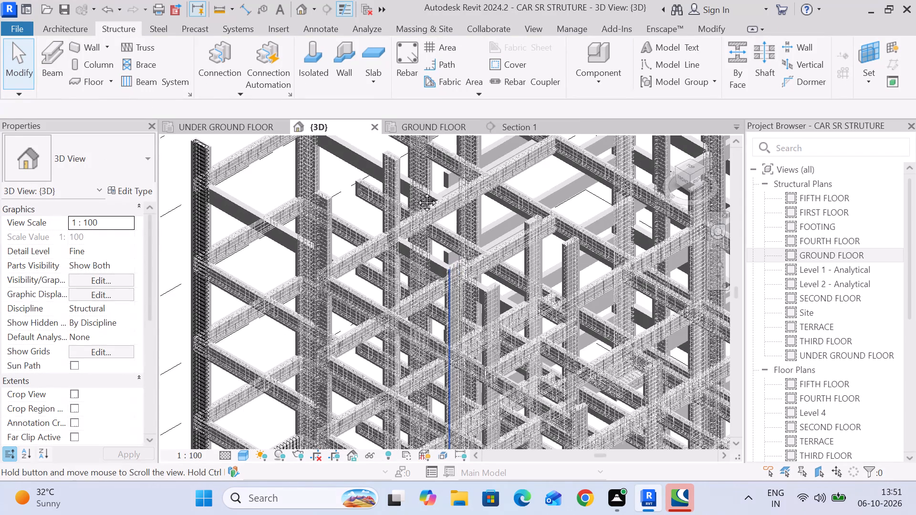
pyautogui.moveTo(416, 192); pyautogui.dragTo(416, 187, button='middle')
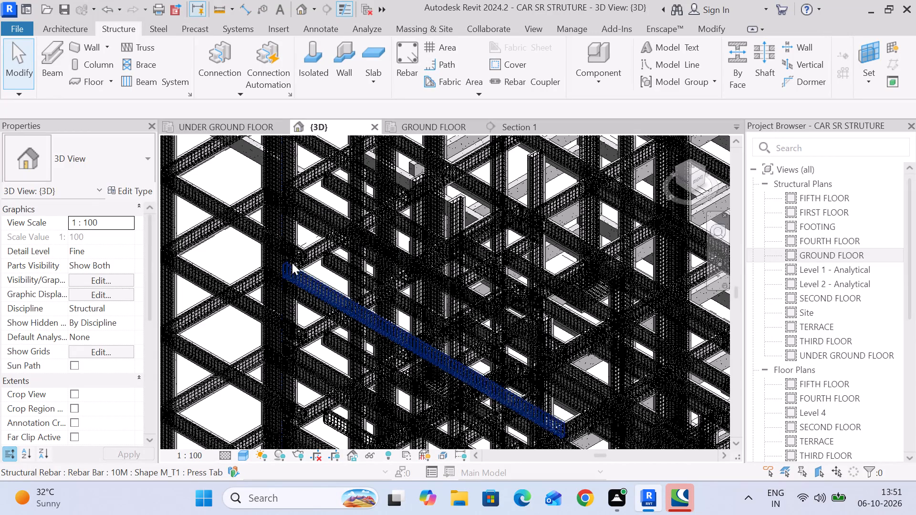
pyautogui.scroll(6, 287, 235)
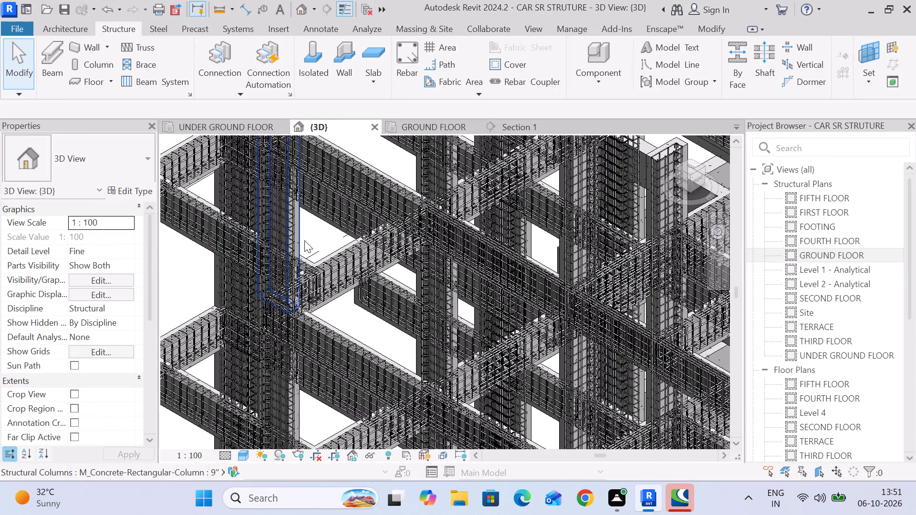
pyautogui.scroll(-9, 304, 241)
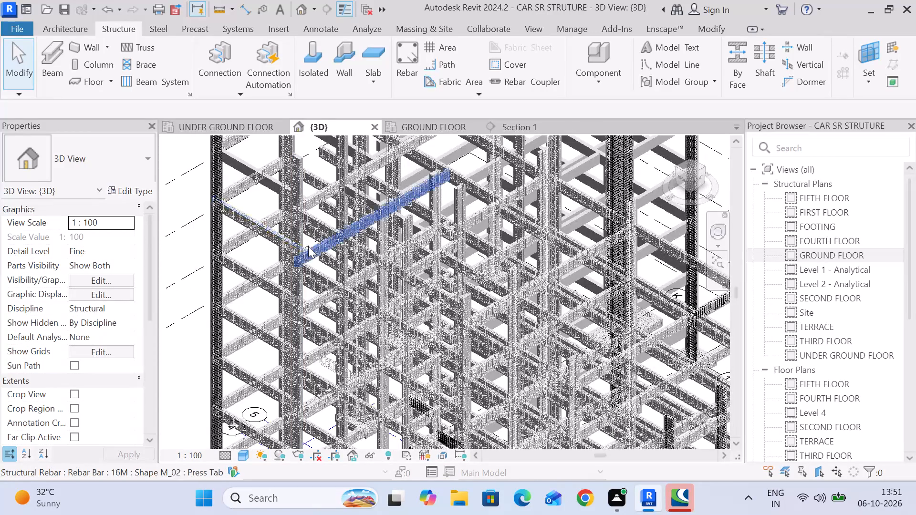
pyautogui.scroll(5, 392, 213)
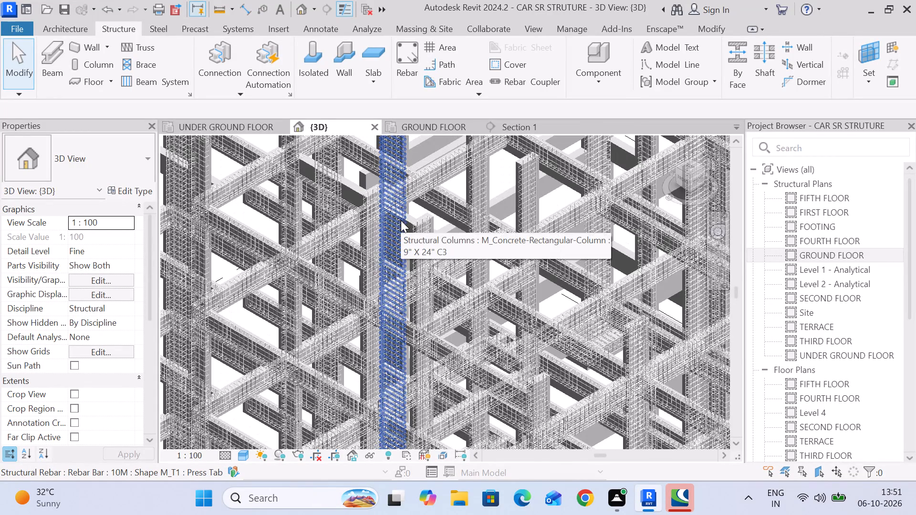
pyautogui.click(447, 237)
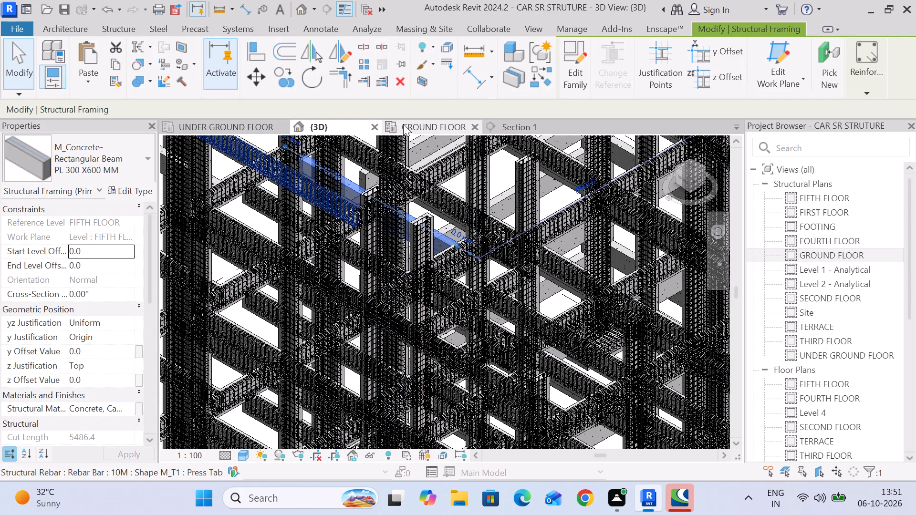
pyautogui.scroll(-3, 419, 220)
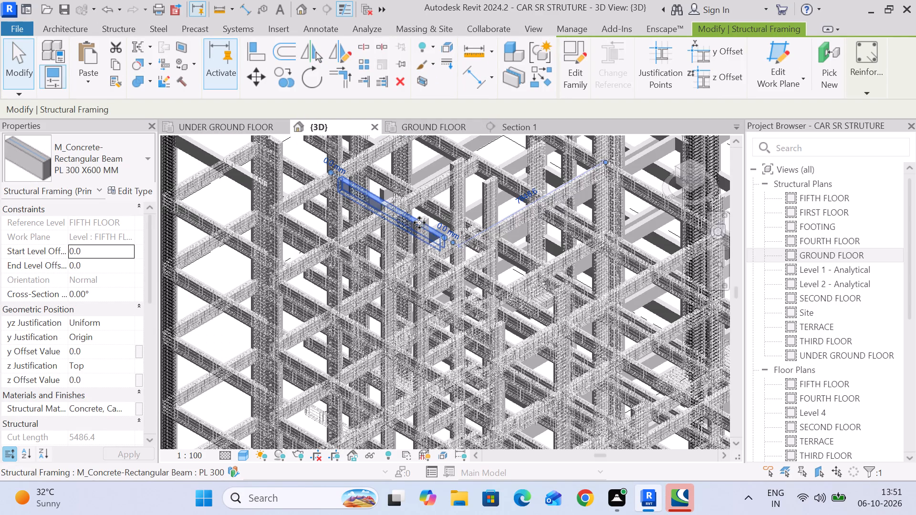
pyautogui.scroll(5, 438, 304)
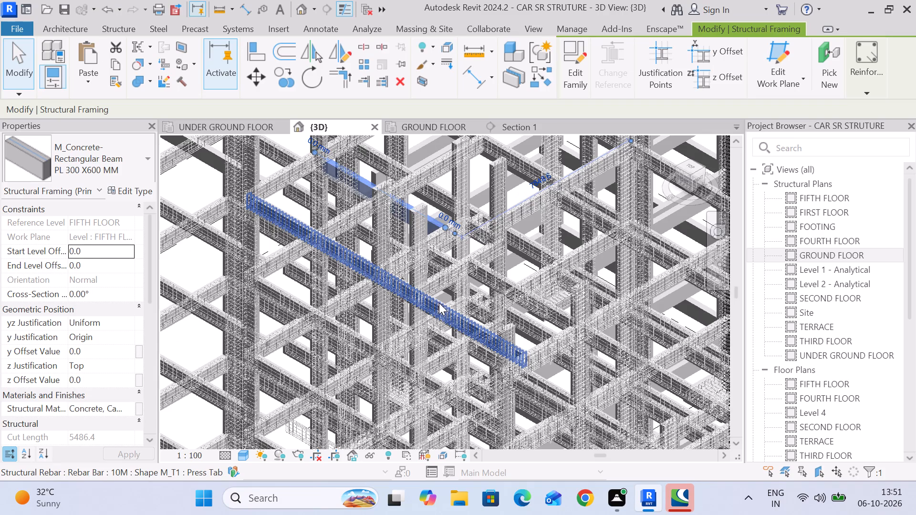
pyautogui.moveTo(436, 329); pyautogui.dragTo(453, 311, button='middle')
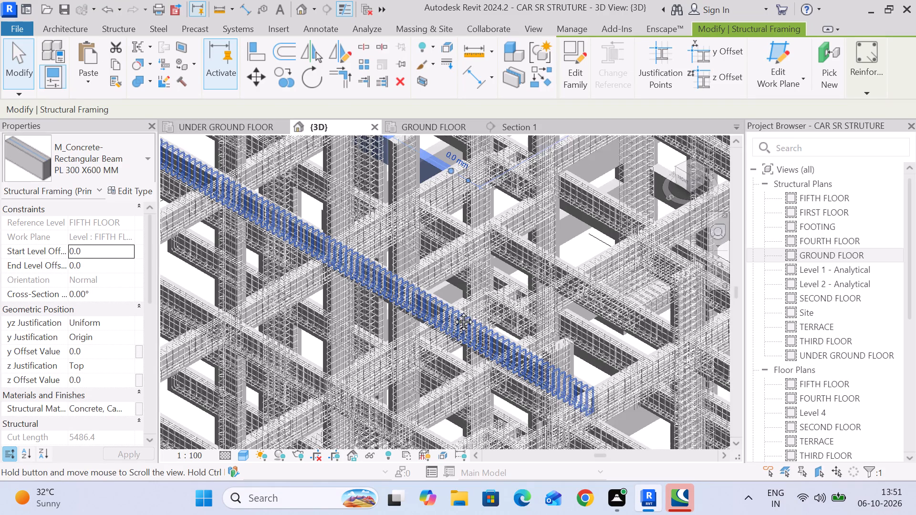
pyautogui.moveTo(453, 311); pyautogui.dragTo(453, 310, button='middle')
pyautogui.moveTo(453, 309); pyautogui.dragTo(449, 330, button='middle')
# Look for the selected beam in Section 1, inspect the lower levels' beams, and clear the selection.
pyautogui.click(516, 123)
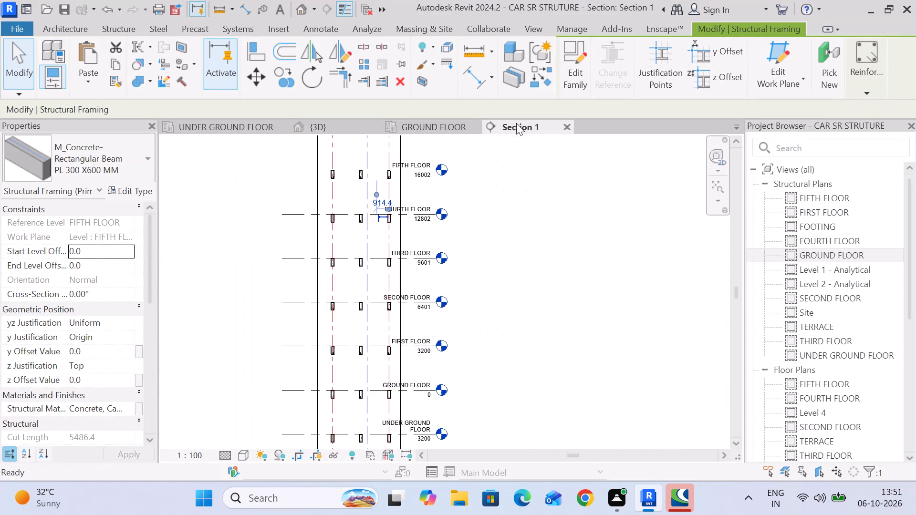
pyautogui.scroll(5, 401, 220)
pyautogui.scroll(6, 351, 212)
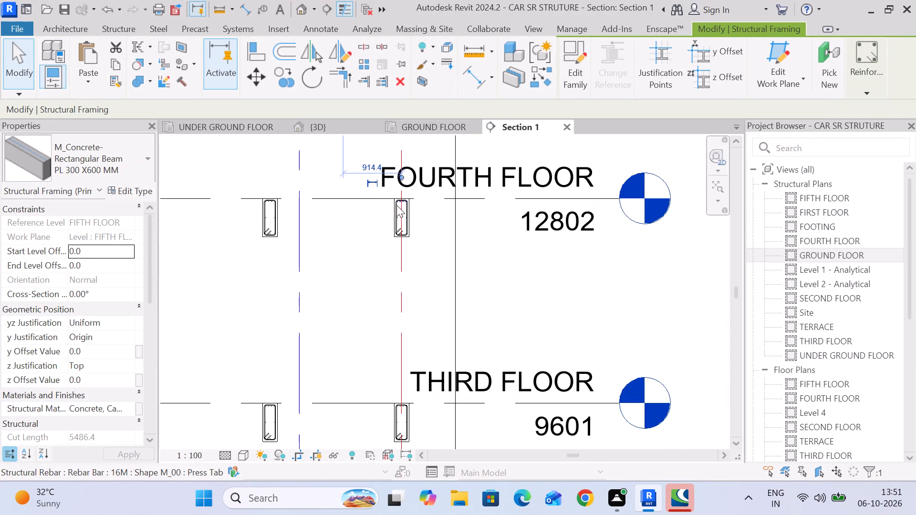
pyautogui.scroll(-6, 406, 206)
pyautogui.moveTo(518, 250); pyautogui.dragTo(403, 196, button='middle')
pyautogui.scroll(-4, 393, 185)
pyautogui.moveTo(419, 195); pyautogui.dragTo(423, 195, button='middle')
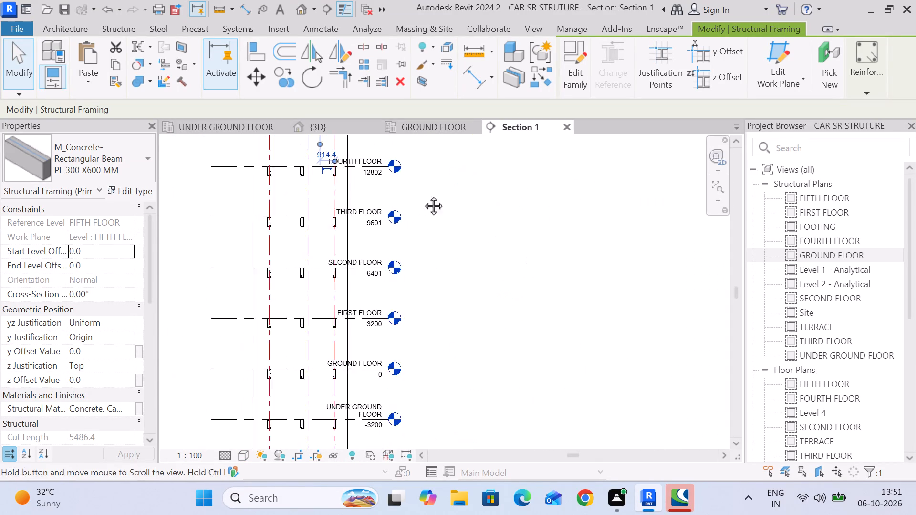
pyautogui.moveTo(423, 195); pyautogui.dragTo(479, 182, button='middle')
pyautogui.click(540, 196)
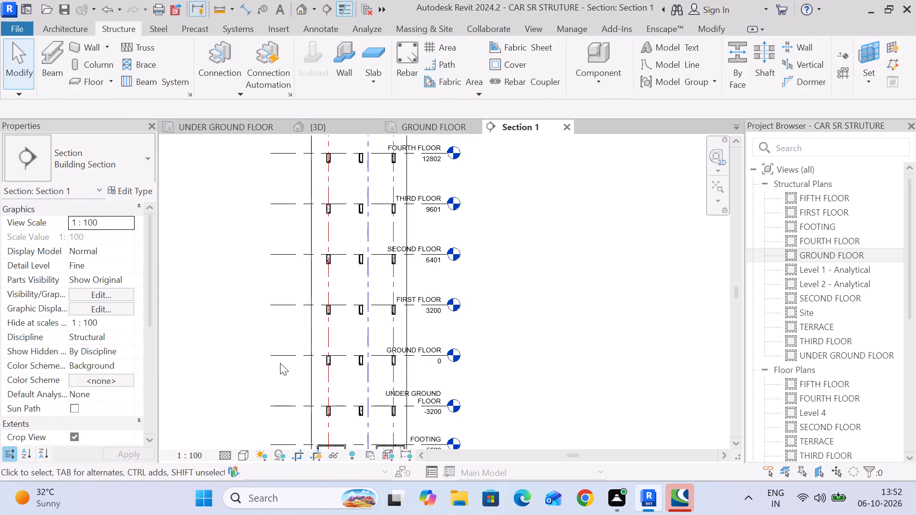
# Examine the beam layout and reinforcement around grids a, b, c, x and z in the UNDER GROUND FLOOR plan.
pyautogui.click(211, 135)
pyautogui.click(223, 124)
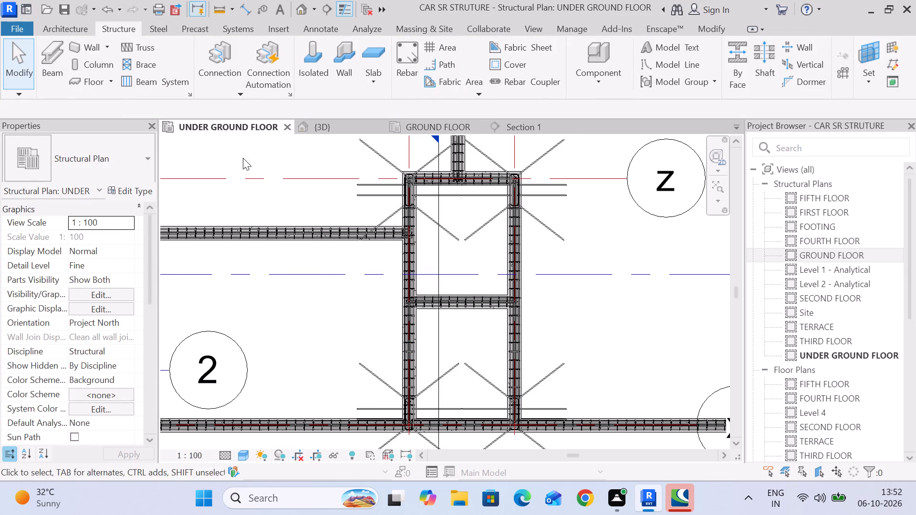
pyautogui.scroll(-11, 317, 265)
pyautogui.moveTo(298, 278); pyautogui.dragTo(506, 327, button='middle')
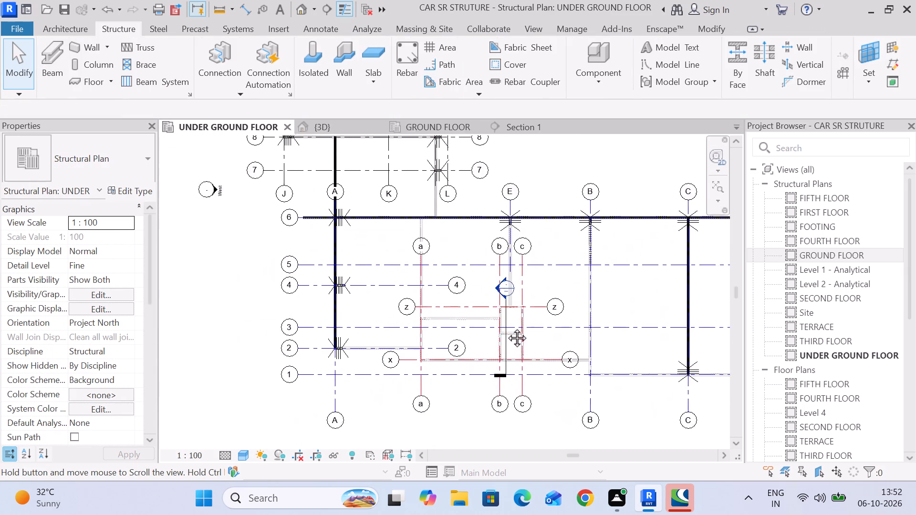
pyautogui.moveTo(506, 327); pyautogui.dragTo(519, 324, button='middle')
pyautogui.scroll(5, 418, 290)
pyautogui.moveTo(421, 305); pyautogui.dragTo(335, 278, button='middle')
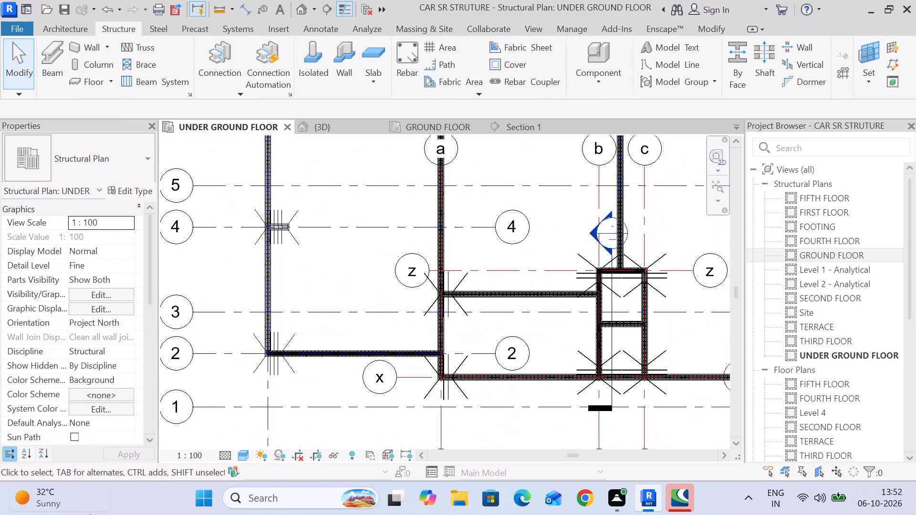
# In the GROUND FLOOR plan, move the Section 1 line between grids a and b so it cuts the beam between grids 3 and z.
pyautogui.click(430, 126)
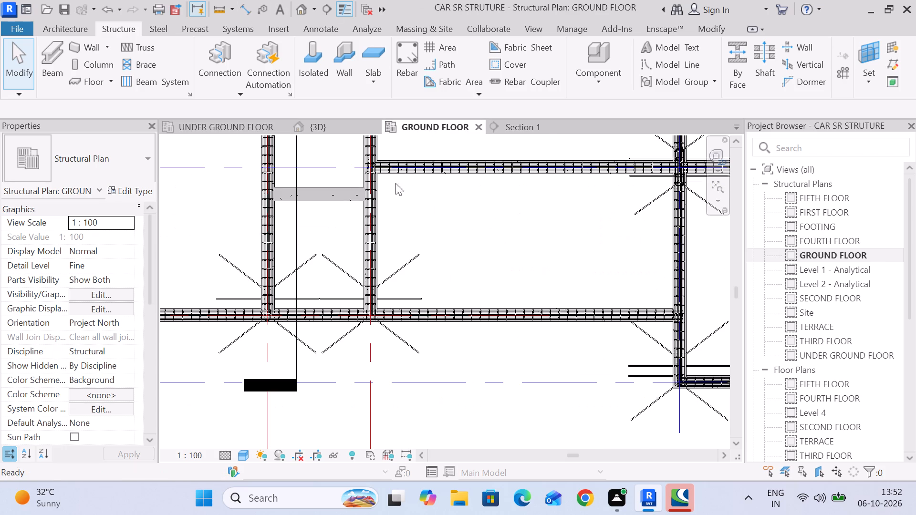
pyautogui.scroll(-5, 312, 224)
pyautogui.moveTo(307, 227); pyautogui.dragTo(263, 275, button='middle')
pyautogui.scroll(-6, 263, 271)
pyautogui.scroll(3, 263, 272)
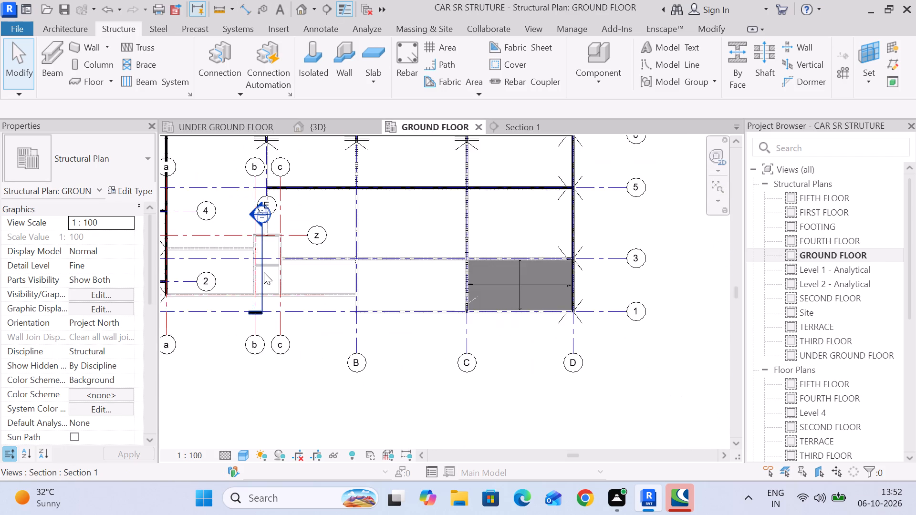
pyautogui.scroll(14, 264, 272)
pyautogui.scroll(-4, 279, 264)
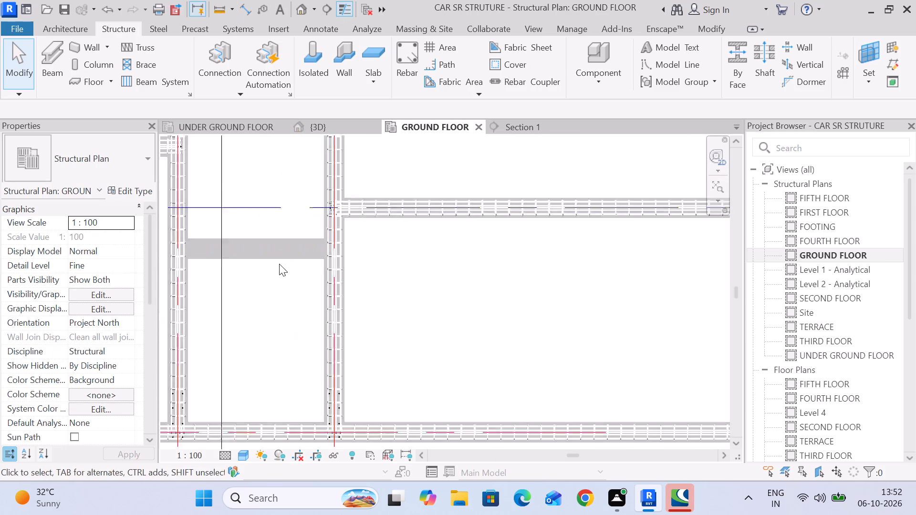
pyautogui.scroll(-2, 279, 264)
pyautogui.moveTo(279, 264); pyautogui.dragTo(403, 256, button='middle')
pyautogui.scroll(-4, 181, 210)
pyautogui.moveTo(184, 213); pyautogui.dragTo(422, 232, button='middle')
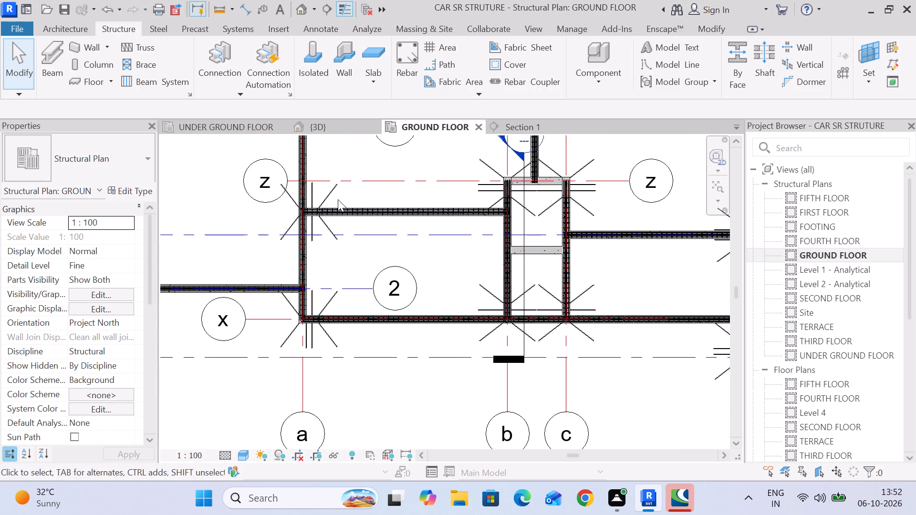
pyautogui.moveTo(338, 199); pyautogui.dragTo(336, 308, button='middle')
pyautogui.moveTo(351, 217); pyautogui.dragTo(316, 288, button='middle')
pyautogui.moveTo(316, 288); pyautogui.dragTo(291, 318, button='middle')
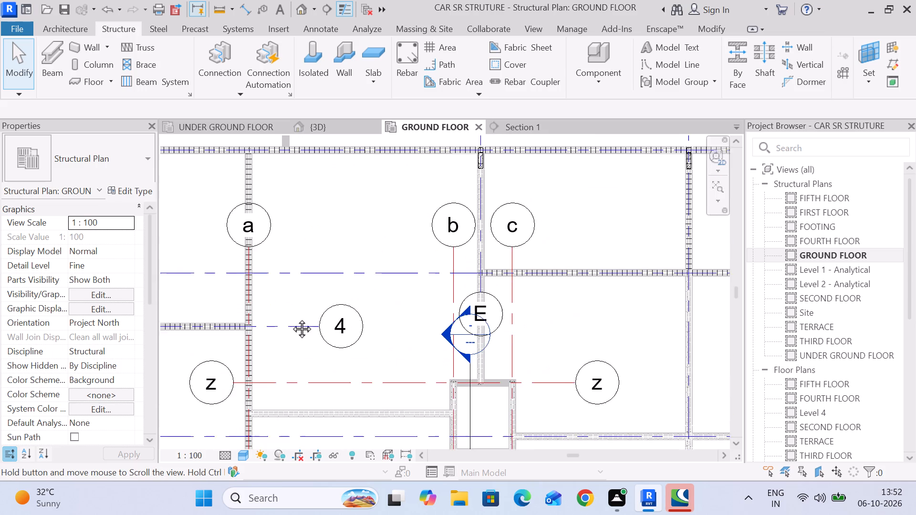
pyautogui.moveTo(291, 318); pyautogui.dragTo(271, 204, button='middle')
pyautogui.middleClick(307, 311)
pyautogui.scroll(6, 307, 311)
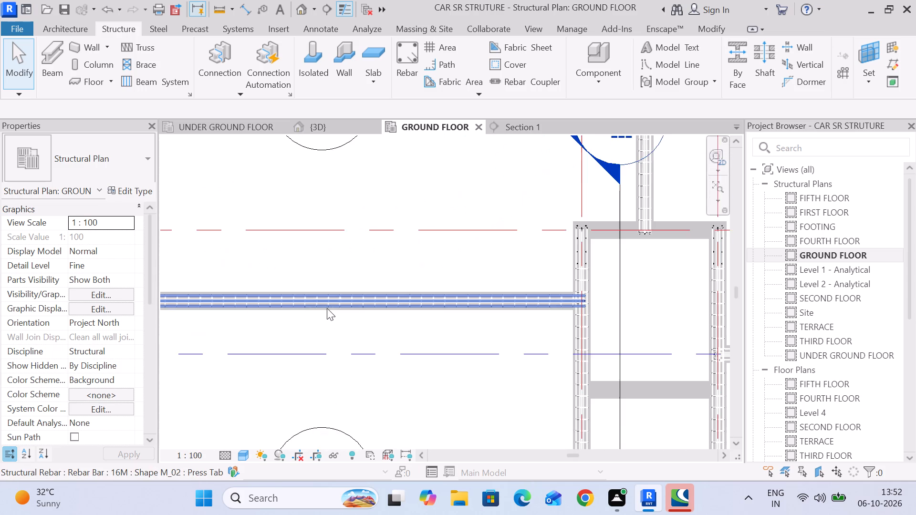
pyautogui.scroll(-5, 323, 307)
pyautogui.moveTo(316, 307); pyautogui.dragTo(262, 216, button='middle')
pyautogui.click(416, 232)
pyautogui.moveTo(417, 234); pyautogui.dragTo(417, 234)
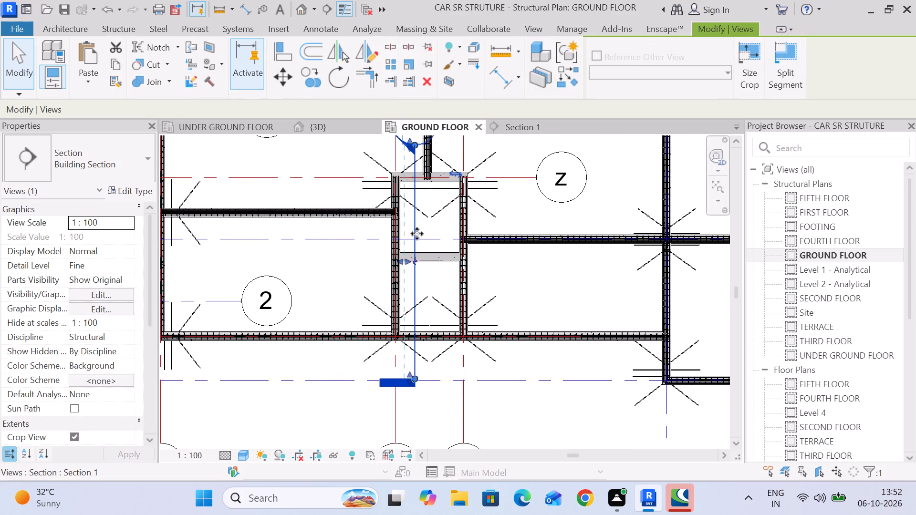
pyautogui.moveTo(417, 234); pyautogui.dragTo(312, 238)
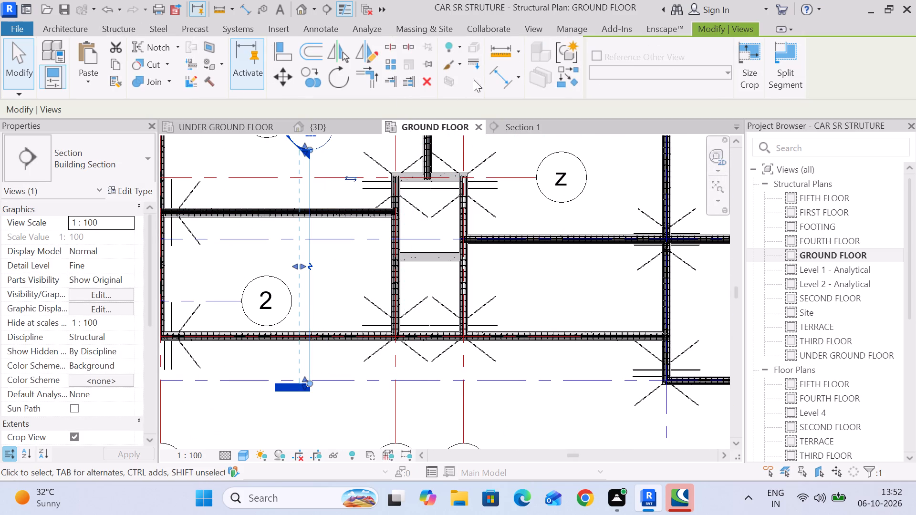
# In Section 1, copy only the rebar from the FOURTH FLOOR beam between grids 3 and z into the FIFTH FLOOR beam above it.
pyautogui.click(504, 120)
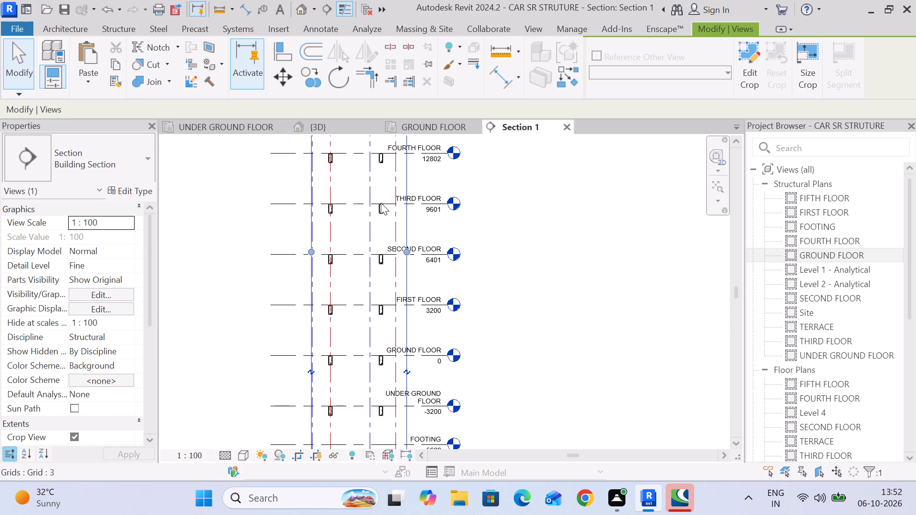
pyautogui.scroll(-3, 381, 203)
pyautogui.moveTo(368, 198); pyautogui.dragTo(332, 272, button='middle')
pyautogui.scroll(10, 354, 209)
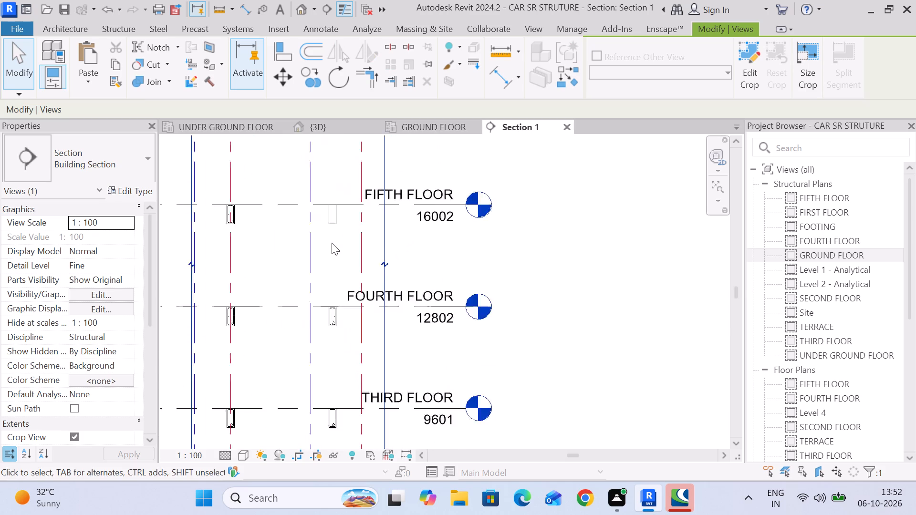
pyautogui.scroll(2, 332, 243)
pyautogui.moveTo(340, 252); pyautogui.dragTo(325, 161, button='middle')
pyautogui.scroll(4, 320, 286)
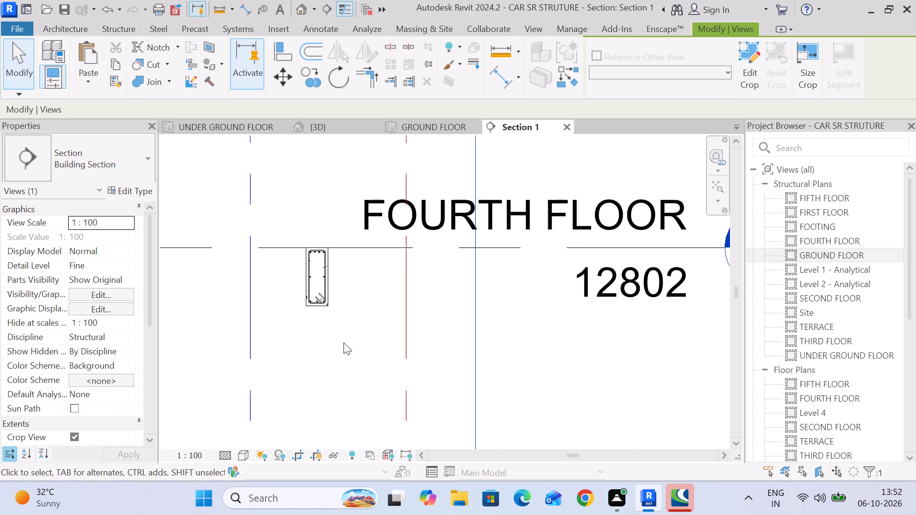
pyautogui.moveTo(343, 342); pyautogui.dragTo(296, 228)
pyautogui.click(599, 76)
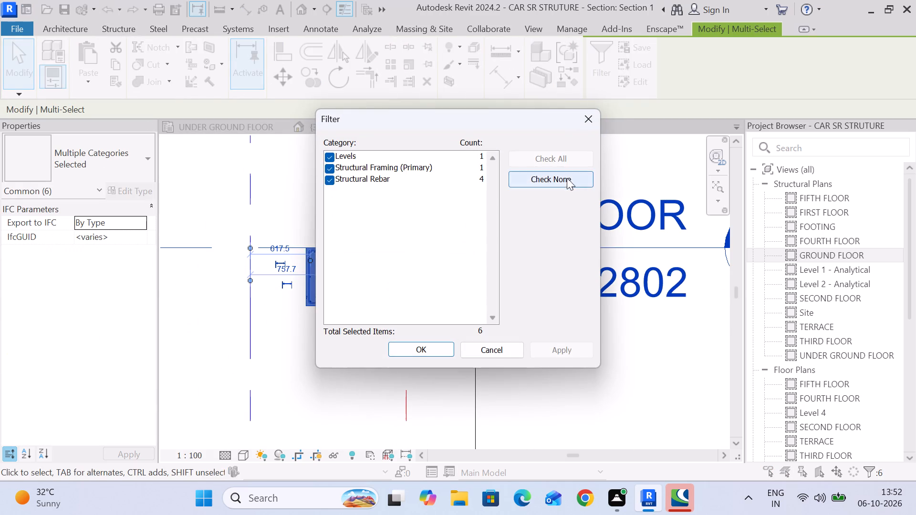
pyautogui.click(566, 176)
pyautogui.click(329, 181)
pyautogui.click(414, 345)
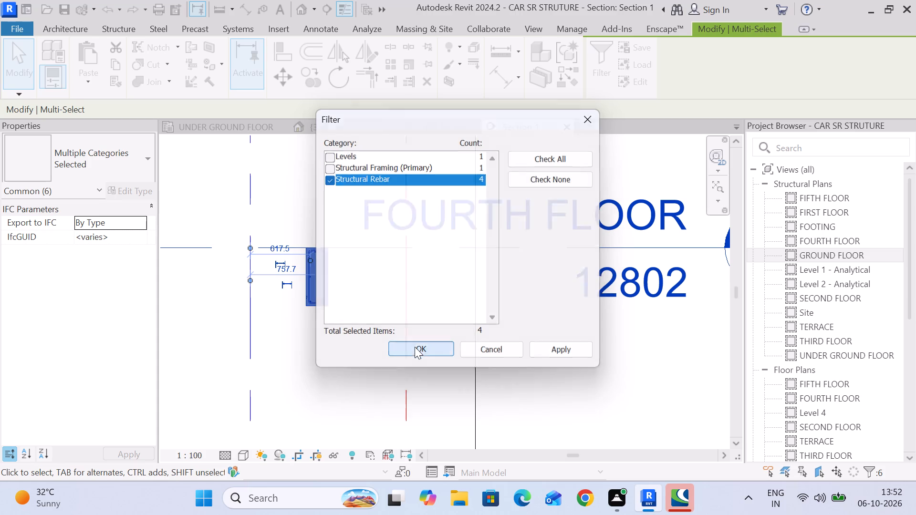
pyautogui.scroll(-5, 296, 194)
pyautogui.moveTo(292, 209); pyautogui.dragTo(292, 296, button='middle')
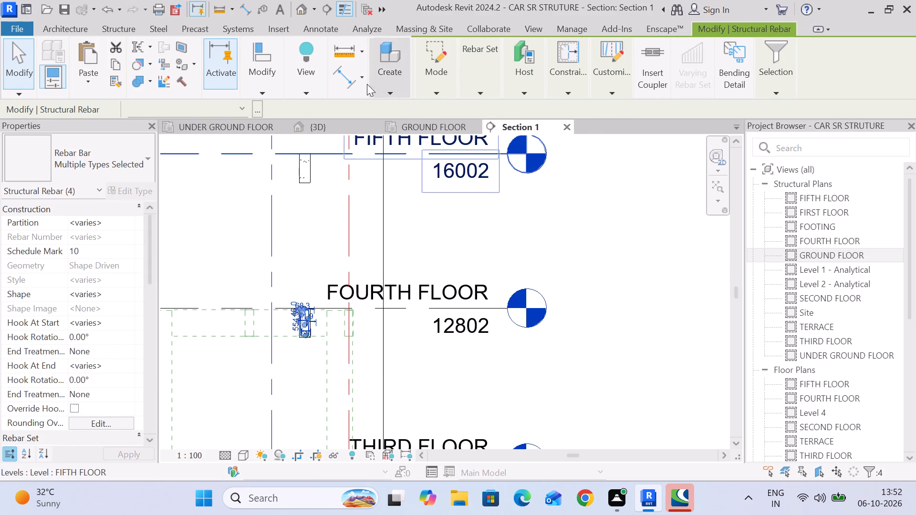
pyautogui.click(279, 91)
pyautogui.click(290, 139)
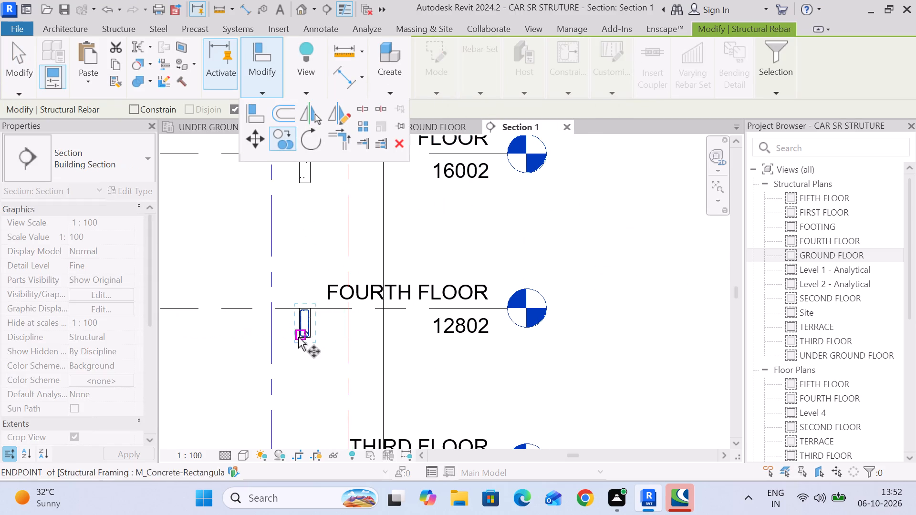
pyautogui.scroll(16, 298, 352)
pyautogui.click(317, 308)
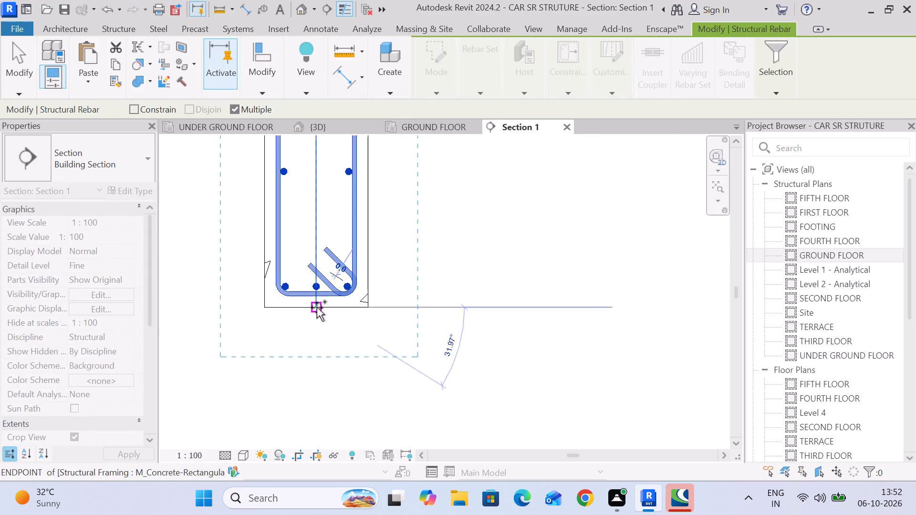
pyautogui.scroll(-7, 320, 299)
pyautogui.moveTo(314, 236); pyautogui.dragTo(314, 366, button='middle')
pyautogui.moveTo(317, 235); pyautogui.dragTo(311, 328, button='middle')
pyautogui.moveTo(302, 234); pyautogui.dragTo(292, 331, button='middle')
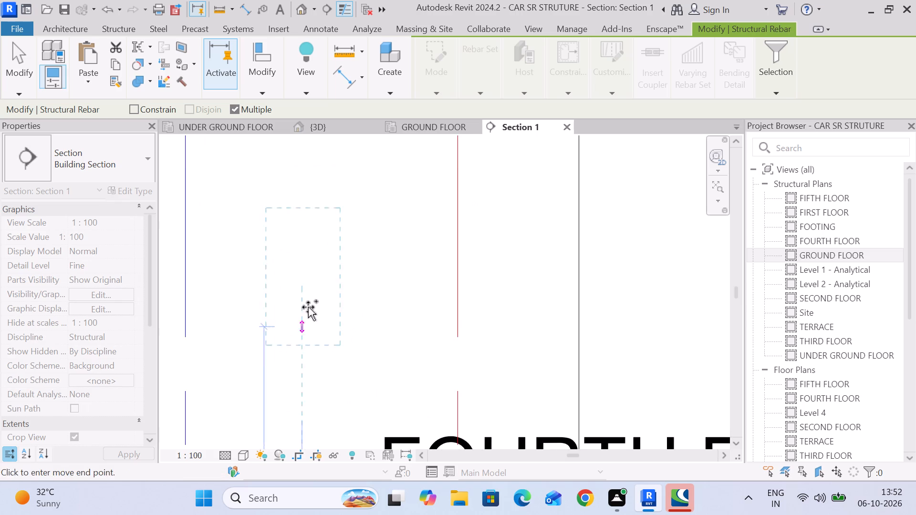
pyautogui.moveTo(312, 259); pyautogui.dragTo(312, 340, button='middle')
pyautogui.moveTo(321, 259); pyautogui.dragTo(324, 343, button='middle')
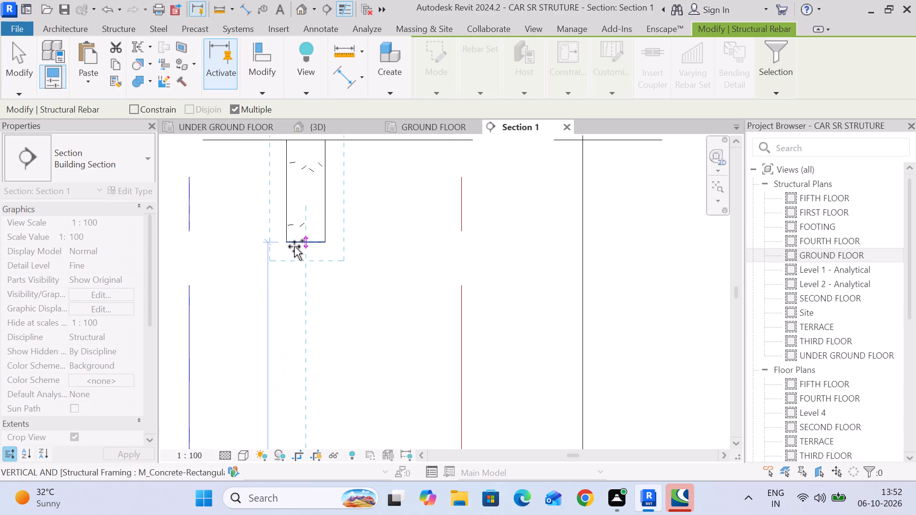
pyautogui.click(305, 243)
pyautogui.scroll(-4, 323, 290)
pyautogui.middleClick(322, 299)
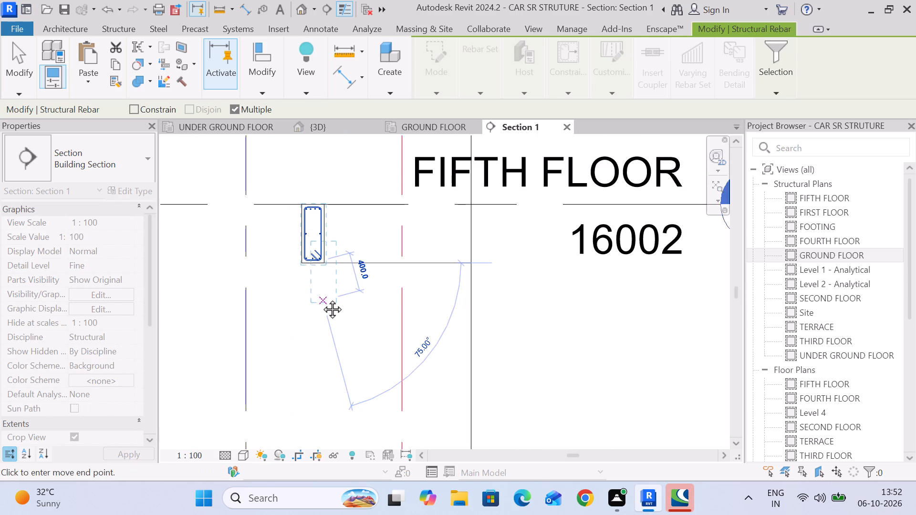
pyautogui.scroll(-1, 323, 291)
pyautogui.click(22, 63)
# Examine the beam reinforcement at every level in Section 1, from FOOTING up to FIFTH FLOOR.
pyautogui.scroll(-5, 363, 263)
pyautogui.moveTo(357, 308); pyautogui.dragTo(335, 211, button='middle')
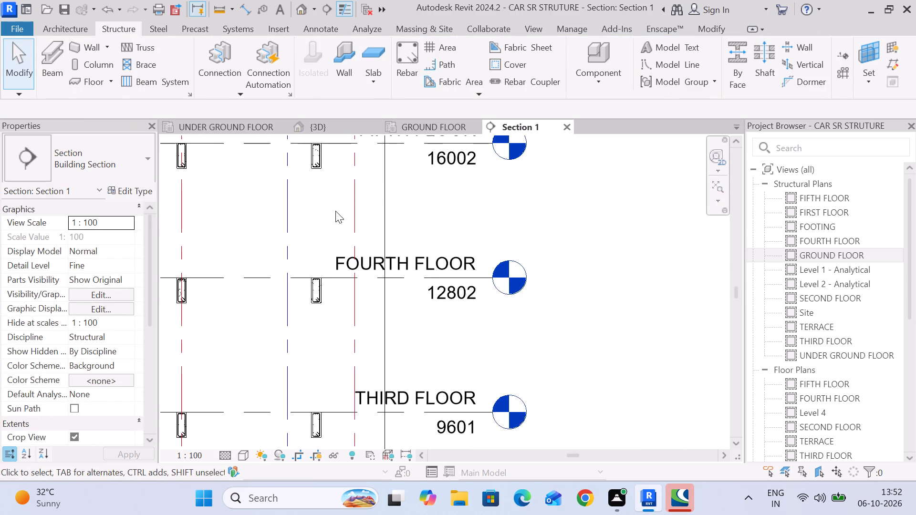
pyautogui.scroll(-6, 335, 215)
pyautogui.moveTo(346, 293); pyautogui.dragTo(397, 230, button='middle')
pyautogui.moveTo(397, 229); pyautogui.dragTo(356, 145, button='middle')
pyautogui.scroll(-4, 336, 188)
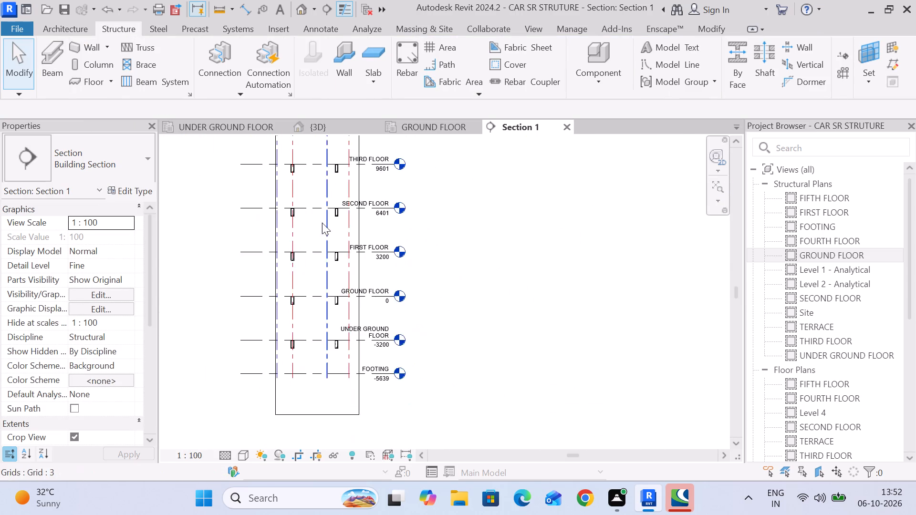
pyautogui.moveTo(370, 299); pyautogui.dragTo(373, 229, button='middle')
pyautogui.scroll(6, 367, 222)
pyautogui.scroll(-4, 394, 216)
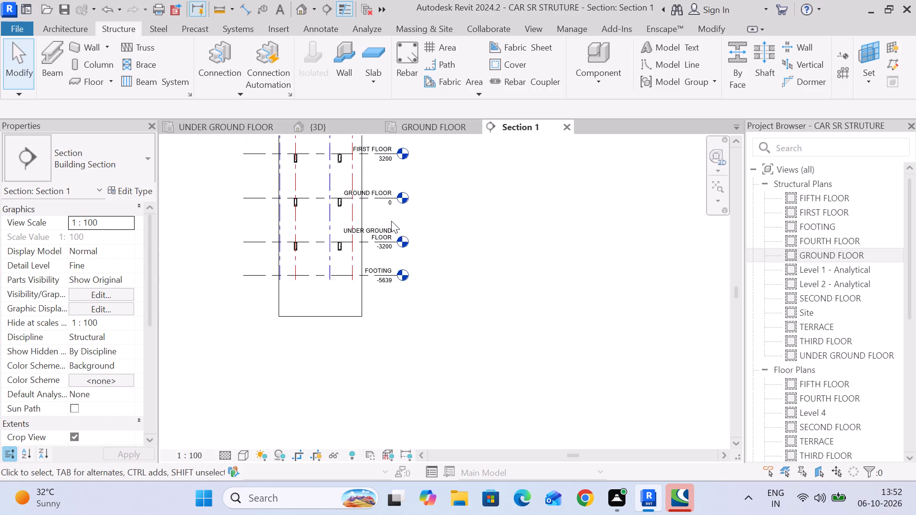
pyautogui.moveTo(391, 221); pyautogui.dragTo(391, 353, button='middle')
pyautogui.scroll(8, 391, 307)
pyautogui.scroll(-7, 391, 298)
pyautogui.moveTo(395, 330); pyautogui.dragTo(396, 286, button='middle')
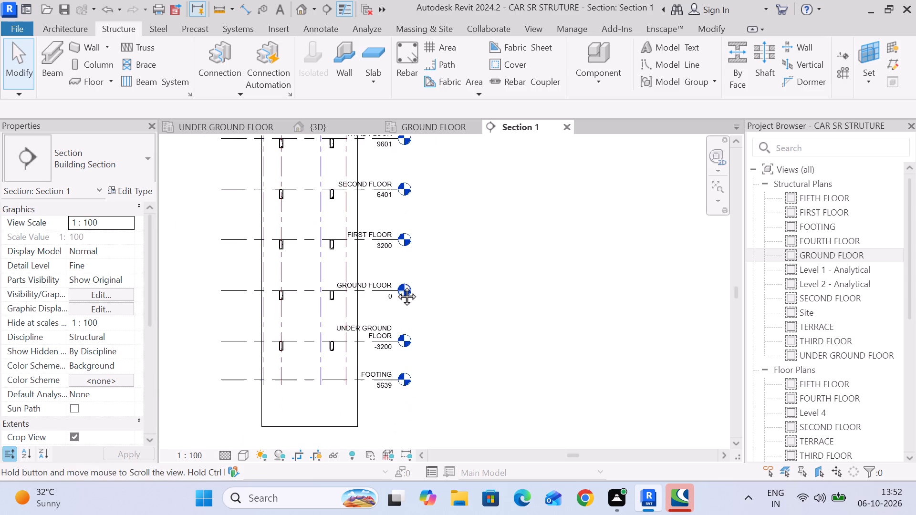
pyautogui.moveTo(396, 286); pyautogui.dragTo(429, 305, button='middle')
pyautogui.moveTo(417, 285); pyautogui.dragTo(416, 344, button='middle')
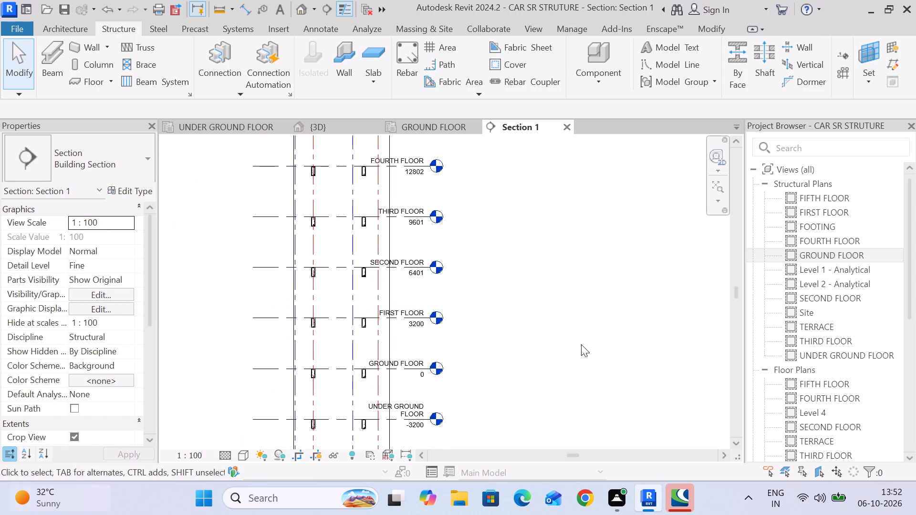
pyautogui.click(704, 367)
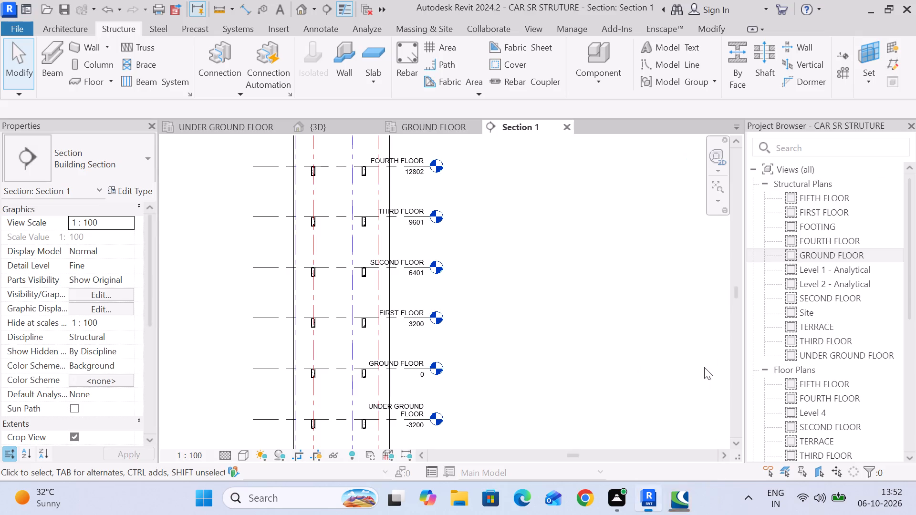
pyautogui.moveTo(616, 206); pyautogui.dragTo(610, 231, button='middle')
pyautogui.scroll(-3, 604, 250)
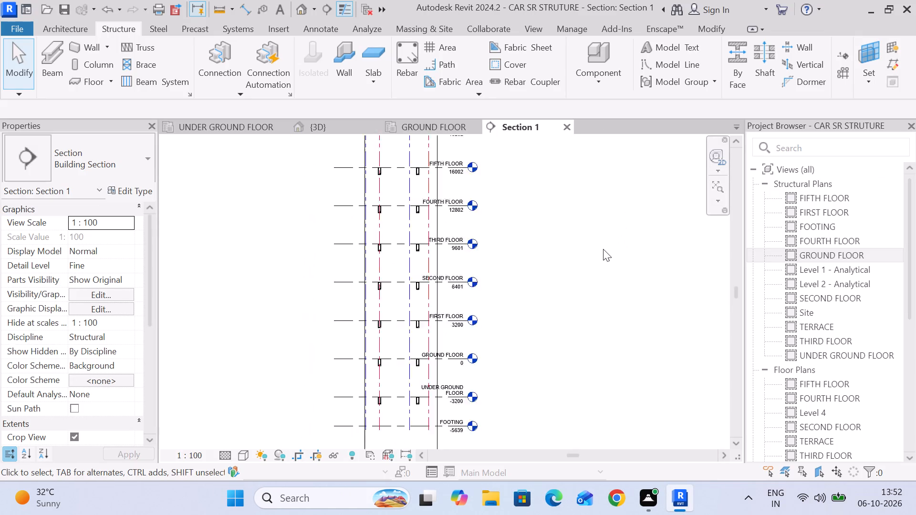
pyautogui.scroll(-2, 603, 249)
pyautogui.moveTo(603, 256); pyautogui.dragTo(489, 280, button='middle')
pyautogui.scroll(6, 375, 224)
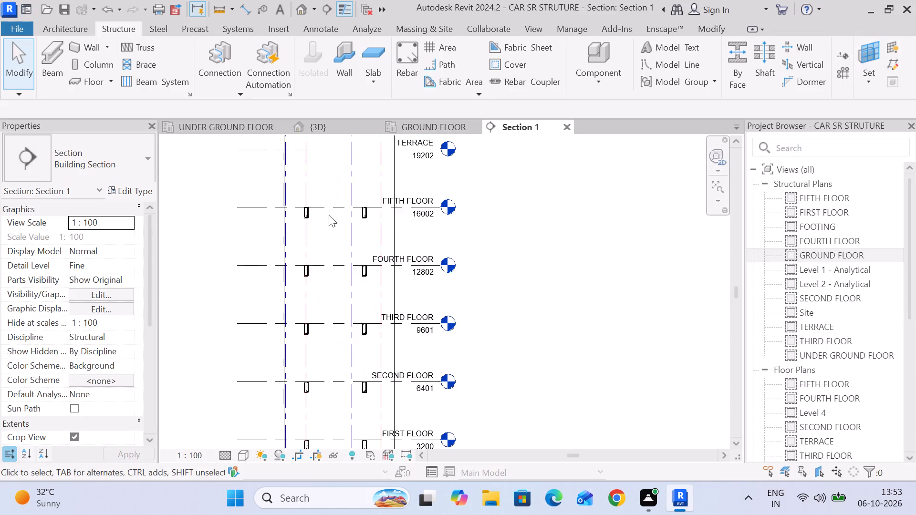
pyautogui.scroll(6, 330, 212)
# Examine the whole frame in the 3D view for beams that still lack reinforcement.
pyautogui.click(332, 121)
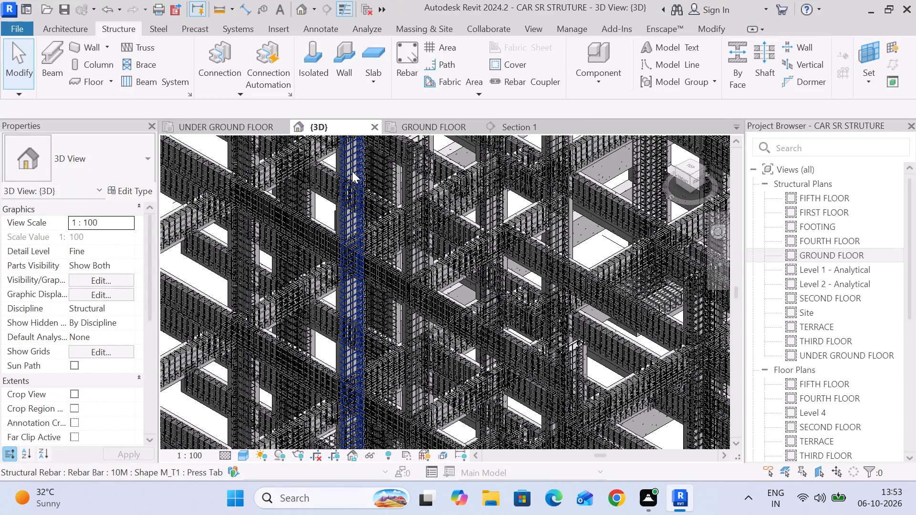
pyautogui.scroll(-12, 352, 176)
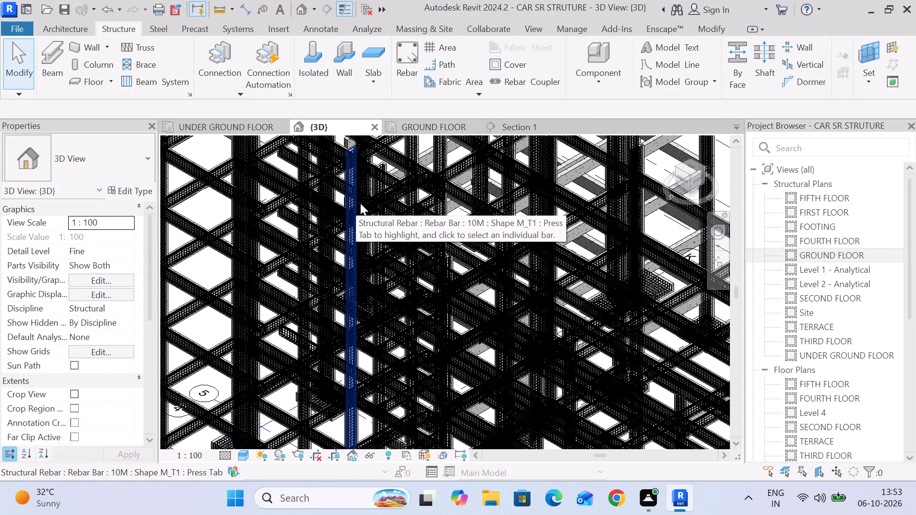
pyautogui.moveTo(430, 213); pyautogui.dragTo(459, 315, button='middle')
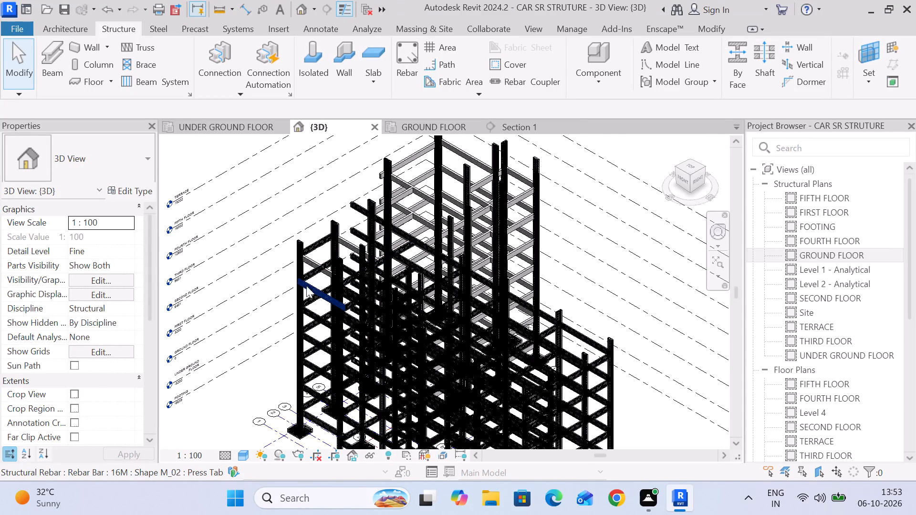
pyautogui.scroll(5, 312, 267)
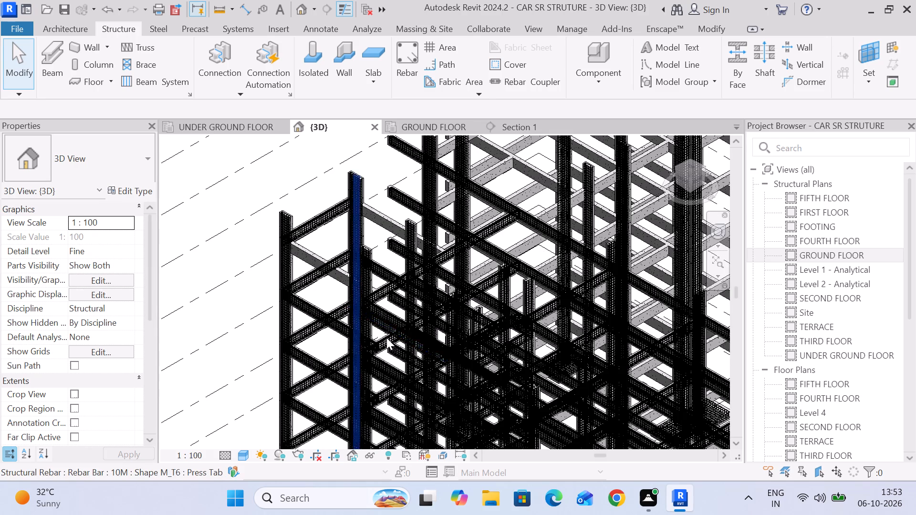
pyautogui.moveTo(480, 378); pyautogui.dragTo(496, 295, button='middle')
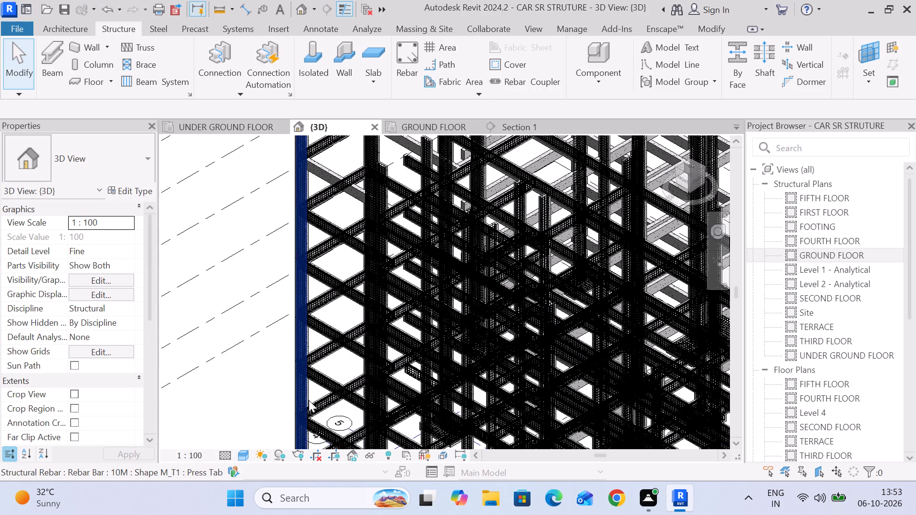
pyautogui.click(520, 123)
pyautogui.click(317, 126)
# In the UNDER GROUND FLOOR plan, move the Section 1 line between grids A and a so it cuts the beams at grids 2 and 4.
pyautogui.click(256, 126)
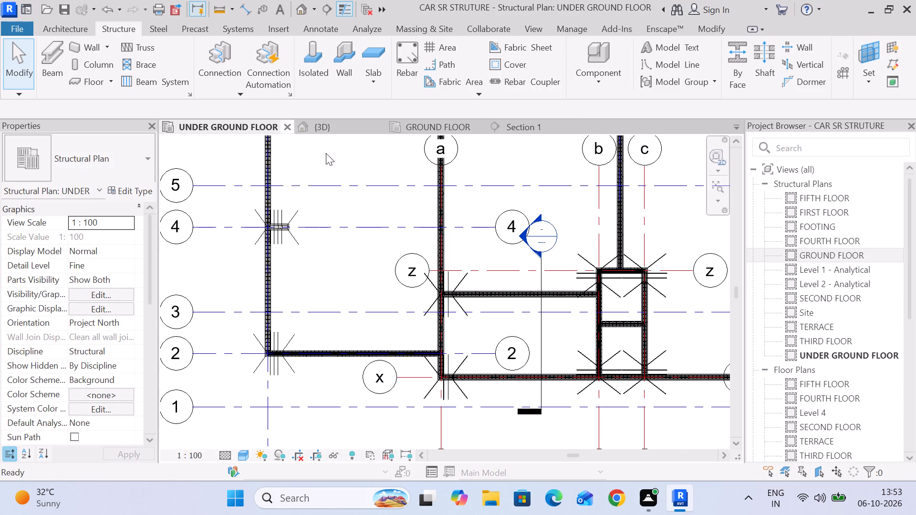
pyautogui.scroll(-4, 389, 269)
pyautogui.click(480, 300)
pyautogui.moveTo(480, 310); pyautogui.dragTo(479, 310)
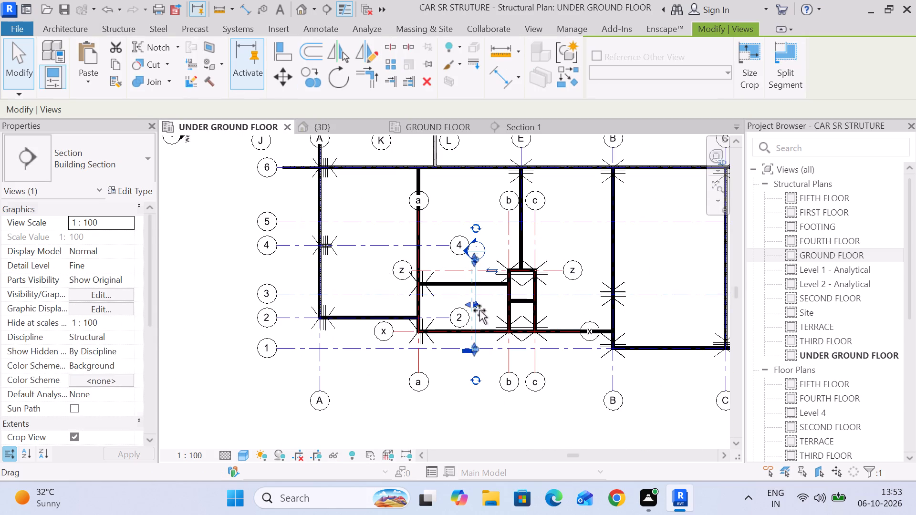
pyautogui.moveTo(479, 310); pyautogui.dragTo(466, 288)
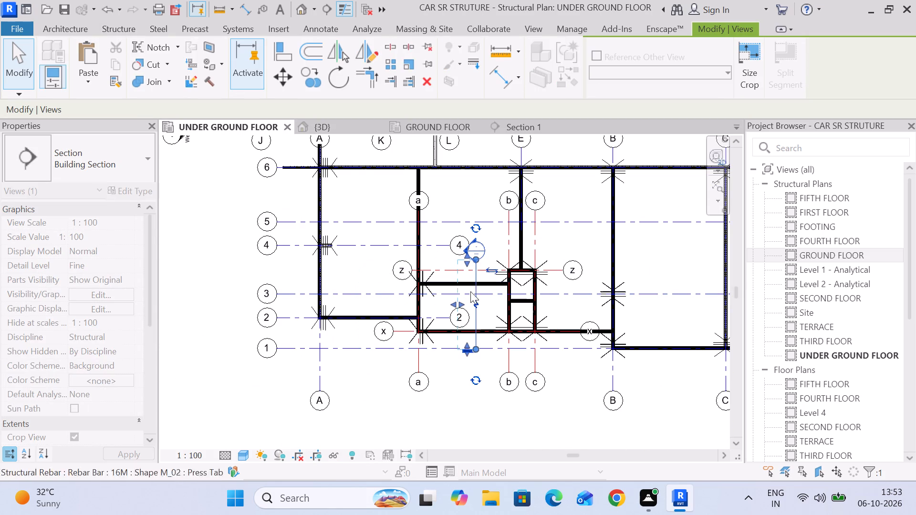
pyautogui.moveTo(478, 321); pyautogui.dragTo(364, 294)
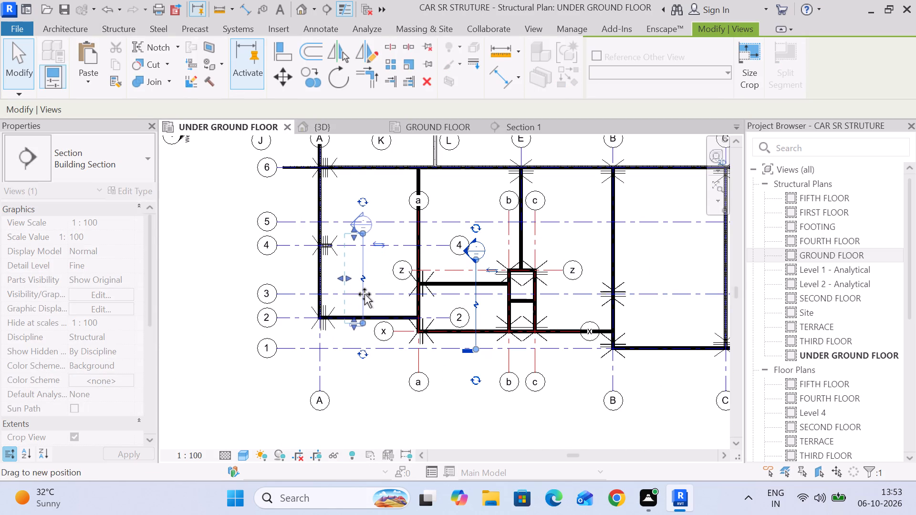
pyautogui.moveTo(364, 294); pyautogui.dragTo(364, 300)
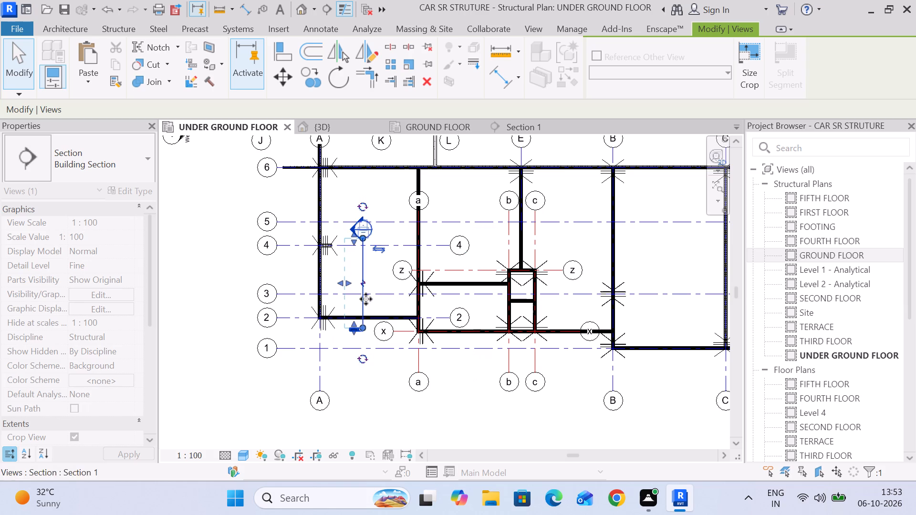
# In Section 1, set the rebar cover of the FIFTH FLOOR beam at grid 2 to beam <25 mm>.
pyautogui.click(522, 126)
pyautogui.scroll(-1, 535, 246)
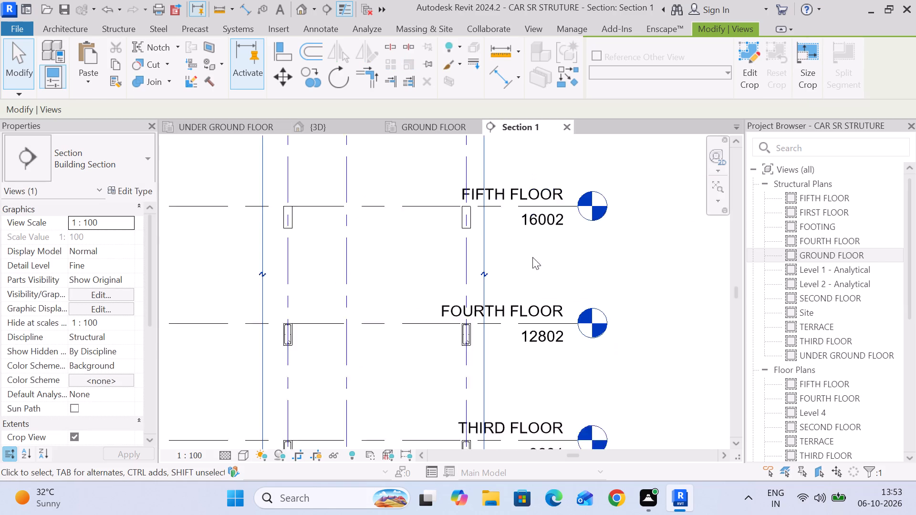
pyautogui.scroll(-2, 532, 257)
pyautogui.scroll(-5, 386, 255)
pyautogui.scroll(6, 386, 260)
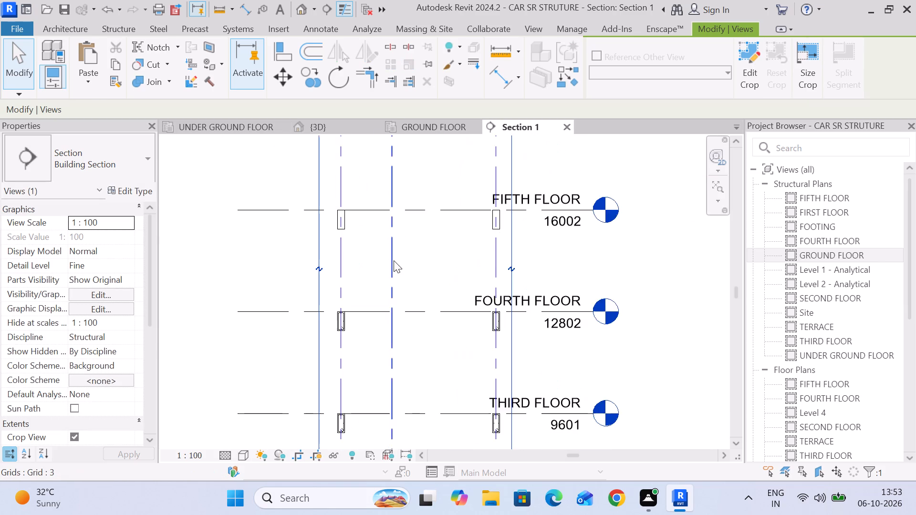
pyautogui.scroll(5, 391, 283)
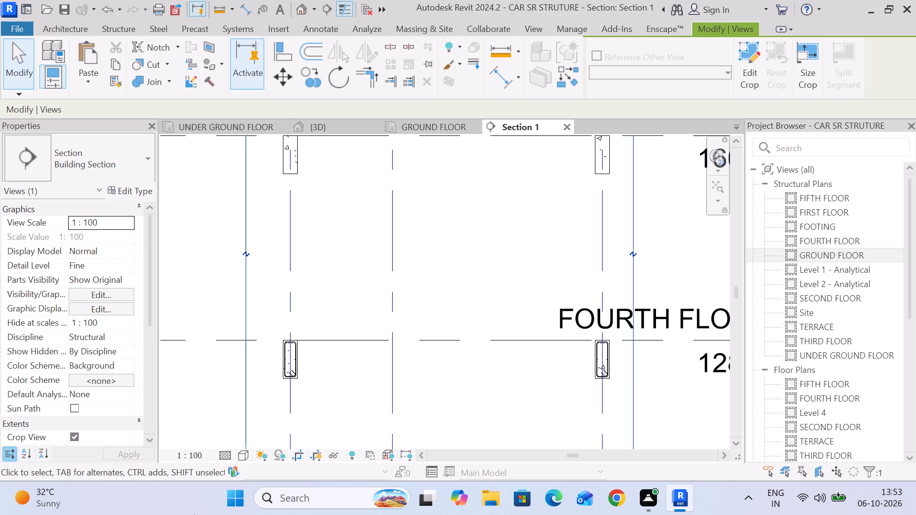
pyautogui.click(60, 29)
pyautogui.click(130, 30)
pyautogui.click(504, 62)
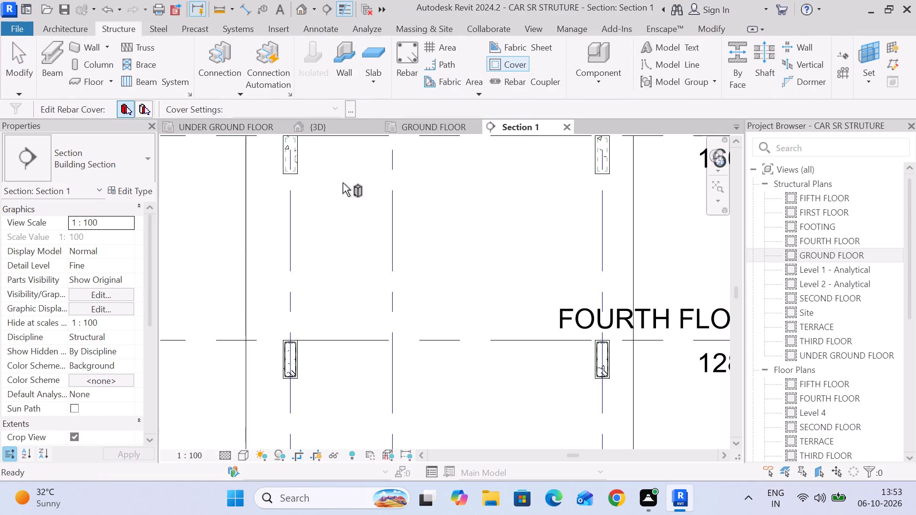
pyautogui.click(286, 175)
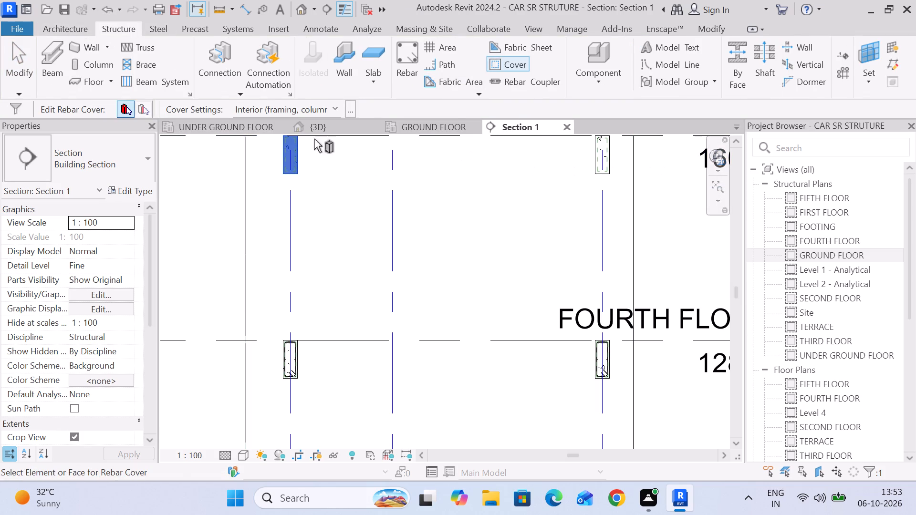
pyautogui.click(309, 107)
pyautogui.click(298, 126)
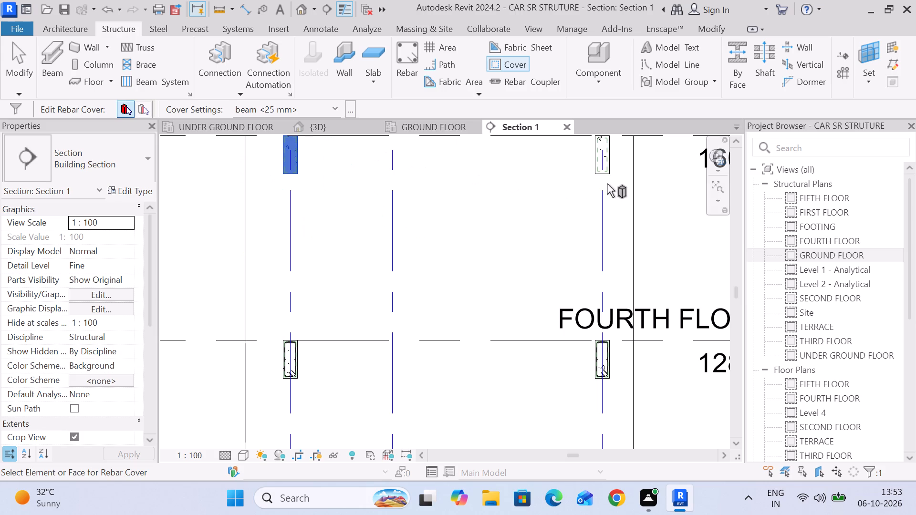
# Set the rebar cover of the FIFTH FLOOR beam at grid 4 to beam <25 mm>.
pyautogui.click(604, 176)
pyautogui.click(321, 108)
pyautogui.click(315, 123)
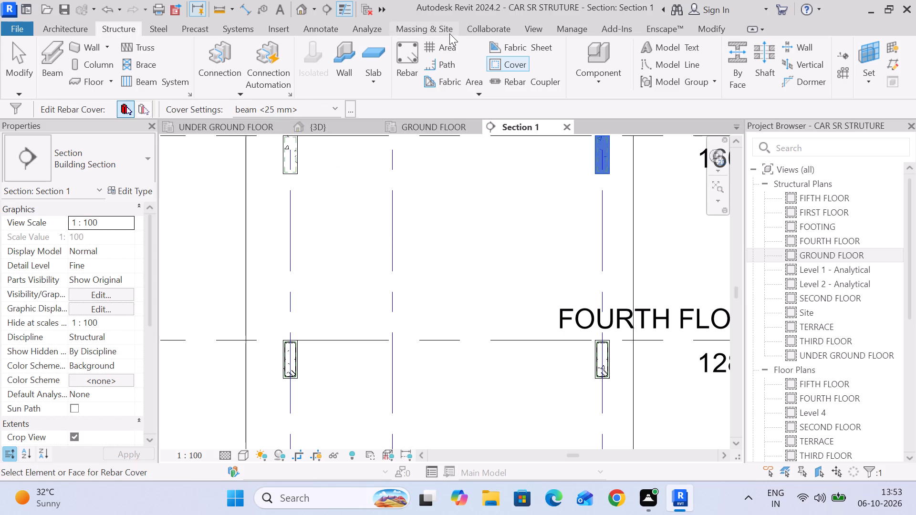
pyautogui.scroll(-5, 306, 246)
pyautogui.moveTo(298, 234); pyautogui.dragTo(306, 177, button='middle')
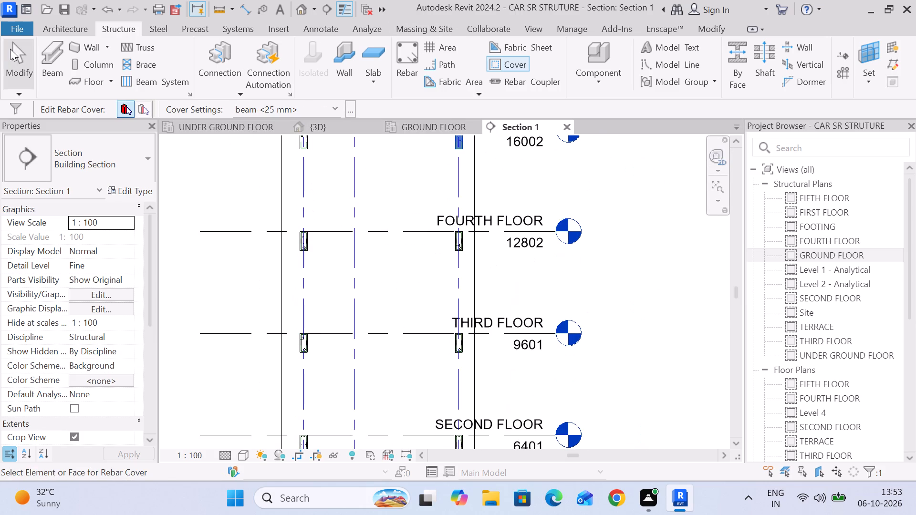
pyautogui.click(10, 49)
# Check the rebar cover setting of the FOURTH FLOOR beam at grid 2.
pyautogui.scroll(6, 312, 271)
pyautogui.middleClick(447, 276)
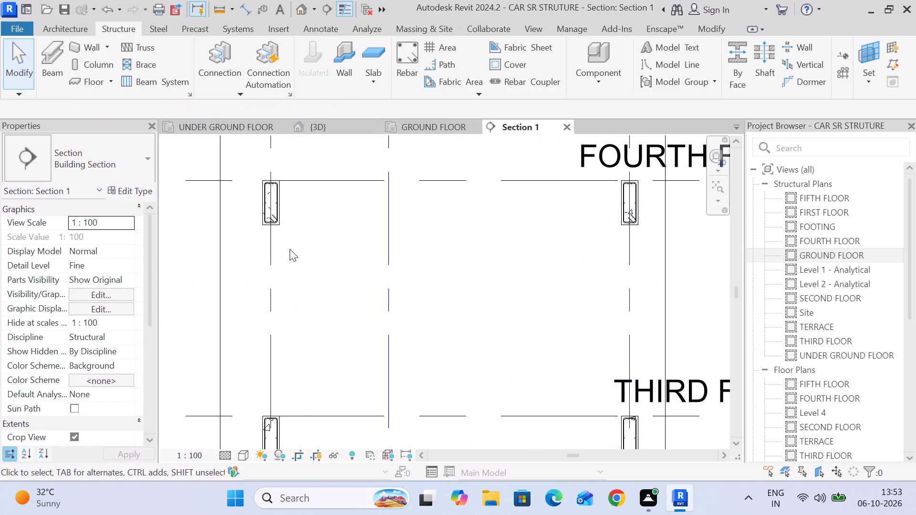
pyautogui.moveTo(290, 249); pyautogui.dragTo(244, 160)
pyautogui.click(345, 257)
pyautogui.scroll(9, 277, 194)
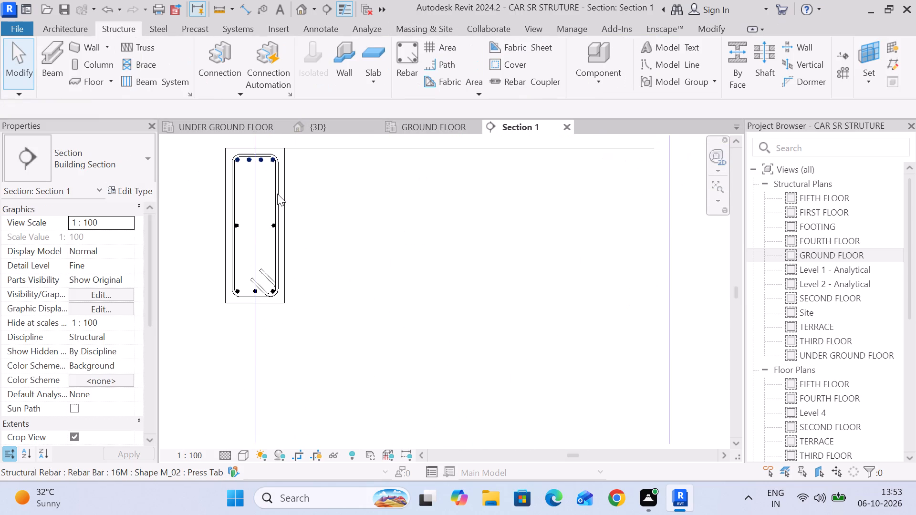
pyautogui.click(503, 63)
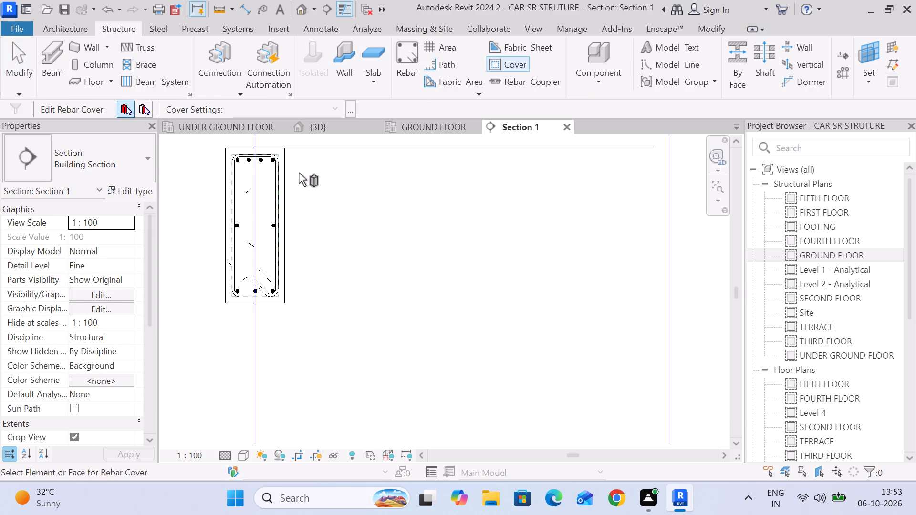
pyautogui.click(285, 175)
pyautogui.click(30, 68)
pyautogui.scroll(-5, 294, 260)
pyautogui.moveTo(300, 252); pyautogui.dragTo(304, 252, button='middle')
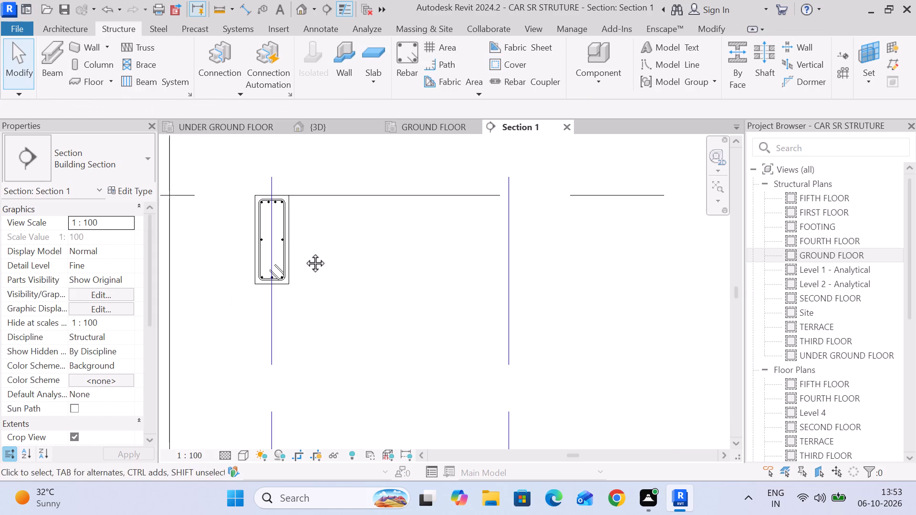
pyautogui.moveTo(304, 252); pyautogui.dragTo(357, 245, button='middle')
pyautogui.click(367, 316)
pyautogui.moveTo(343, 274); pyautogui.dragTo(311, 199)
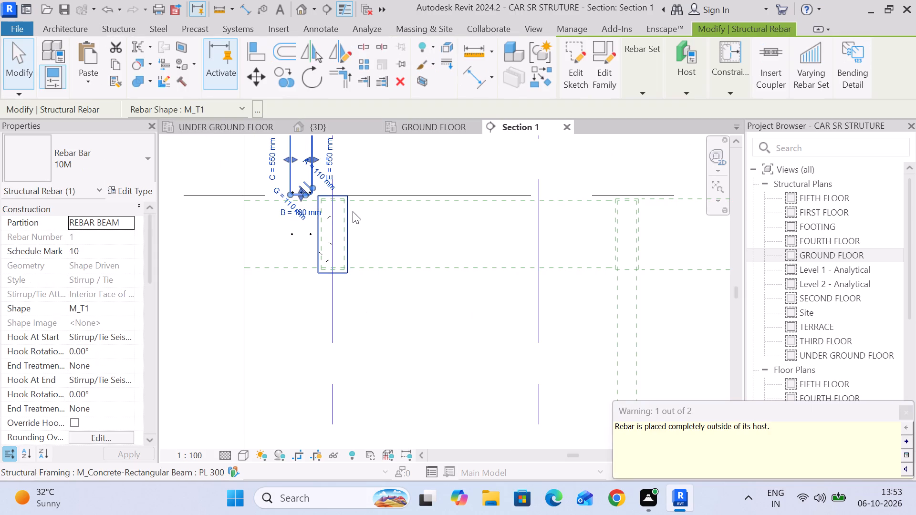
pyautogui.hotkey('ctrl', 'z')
# Filter the FOURTH FLOOR beam at grid 2 to its structural rebar and copy it, with multiple copies enabled, into the FIFTH FLOOR beam above.
pyautogui.click(431, 236)
pyautogui.moveTo(386, 304); pyautogui.dragTo(319, 244)
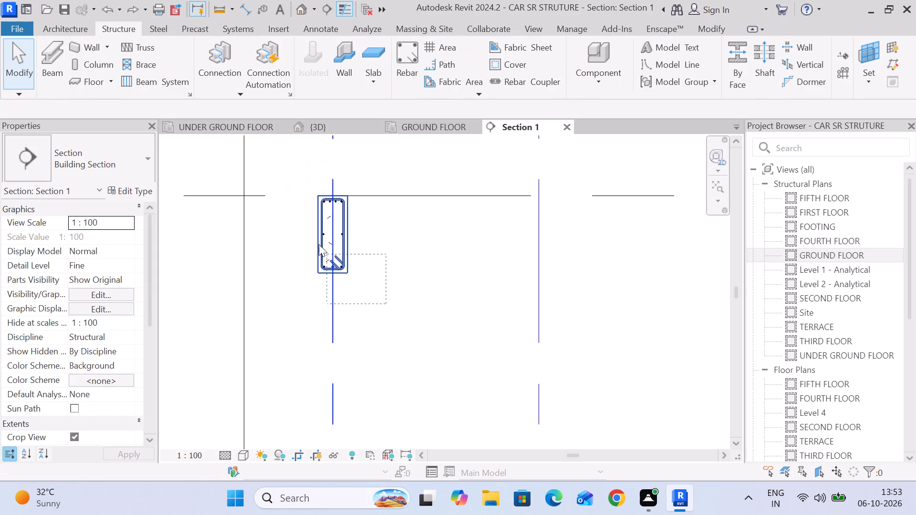
pyautogui.moveTo(319, 244); pyautogui.dragTo(287, 176)
pyautogui.click(592, 54)
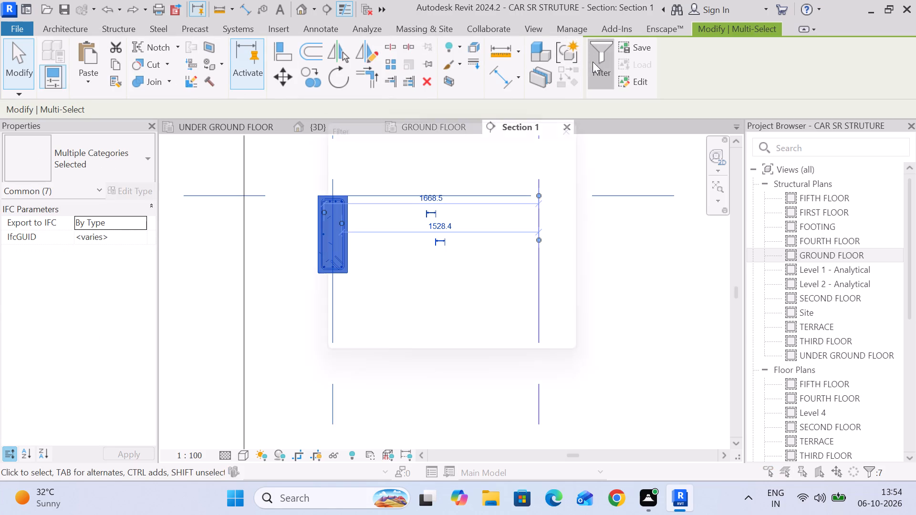
pyautogui.click(544, 178)
pyautogui.click(329, 190)
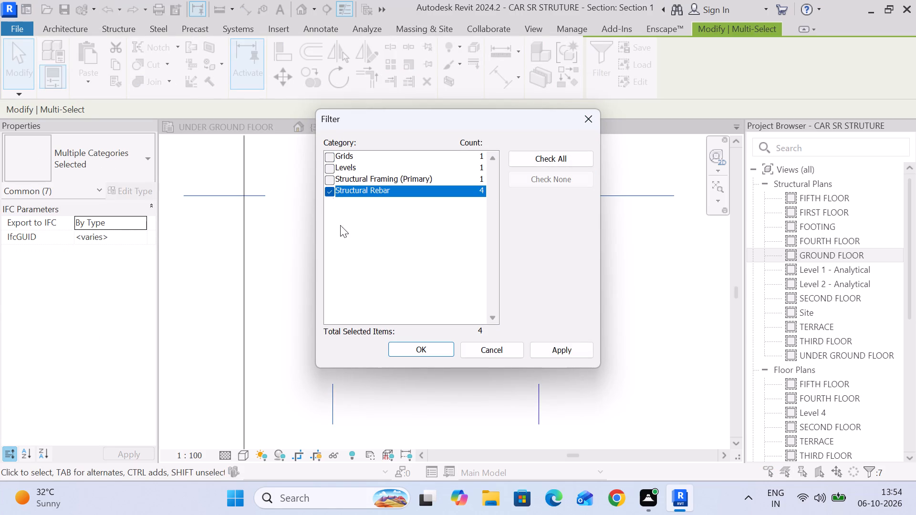
pyautogui.click(418, 350)
pyautogui.moveTo(403, 273); pyautogui.dragTo(323, 236, button='middle')
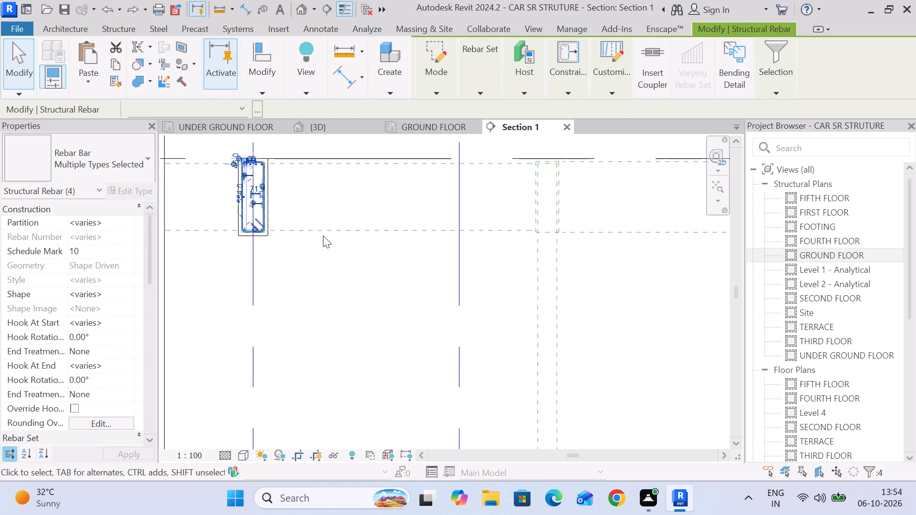
pyautogui.moveTo(323, 242); pyautogui.dragTo(328, 294, button='middle')
pyautogui.click(255, 84)
pyautogui.click(283, 140)
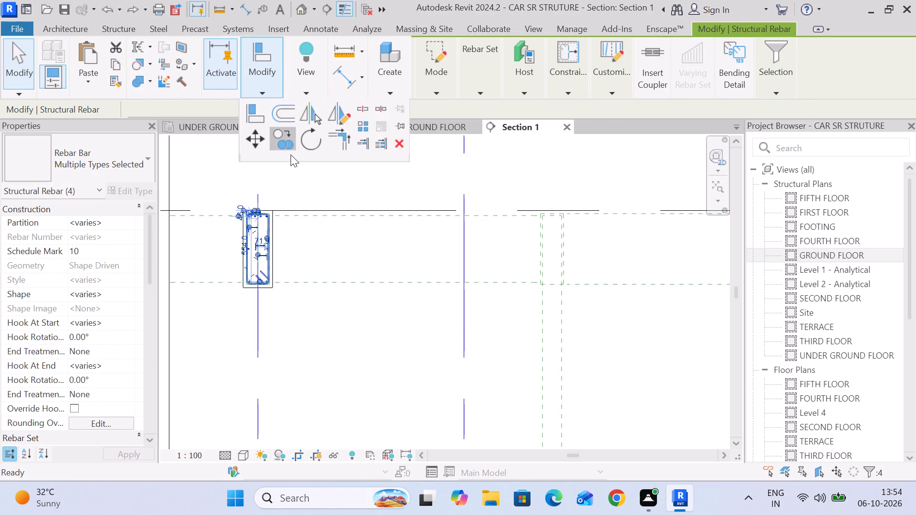
pyautogui.scroll(6, 238, 299)
pyautogui.click(277, 273)
pyautogui.scroll(-5, 373, 258)
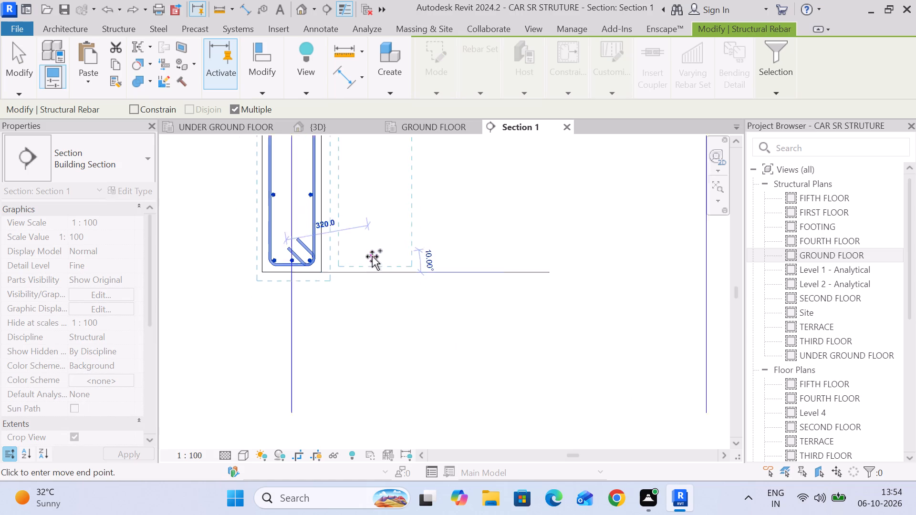
pyautogui.scroll(-1, 372, 257)
pyautogui.moveTo(371, 256); pyautogui.dragTo(371, 391, button='middle')
pyautogui.moveTo(334, 167); pyautogui.dragTo(348, 403, button='middle')
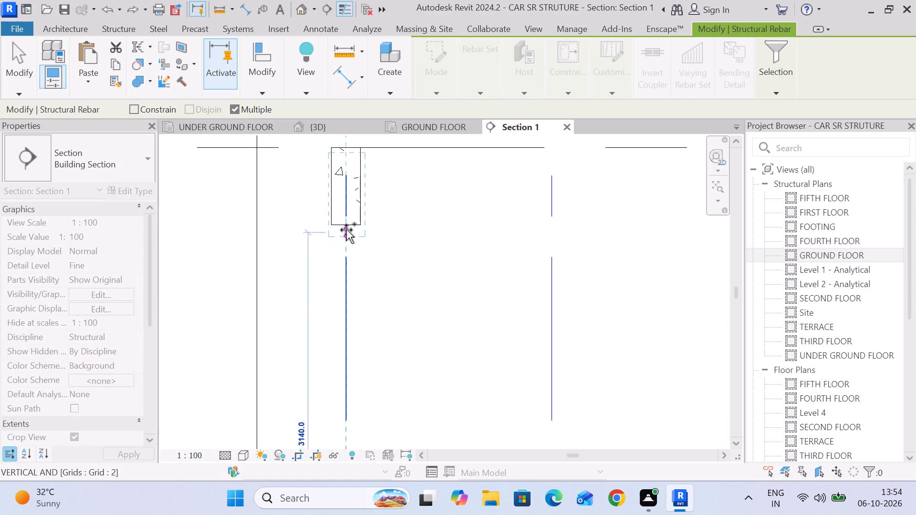
pyautogui.click(346, 225)
# Place another copy of the rebar in the FIFTH FLOOR beam at grid 4 and end the copying.
pyautogui.scroll(-4, 488, 230)
pyautogui.moveTo(491, 237); pyautogui.dragTo(178, 233, button='middle')
pyautogui.scroll(6, 445, 229)
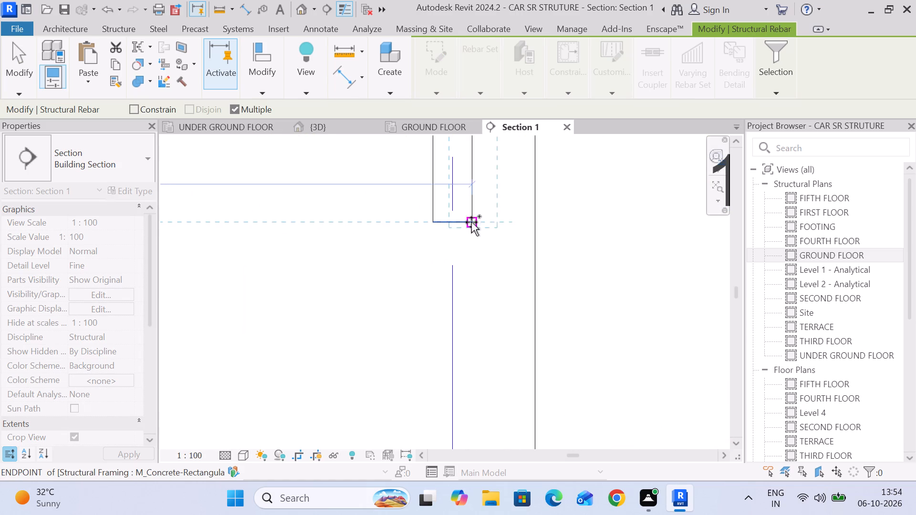
pyautogui.click(453, 219)
pyautogui.scroll(-5, 465, 288)
pyautogui.moveTo(462, 288); pyautogui.dragTo(412, 262, button='middle')
pyautogui.scroll(-5, 415, 283)
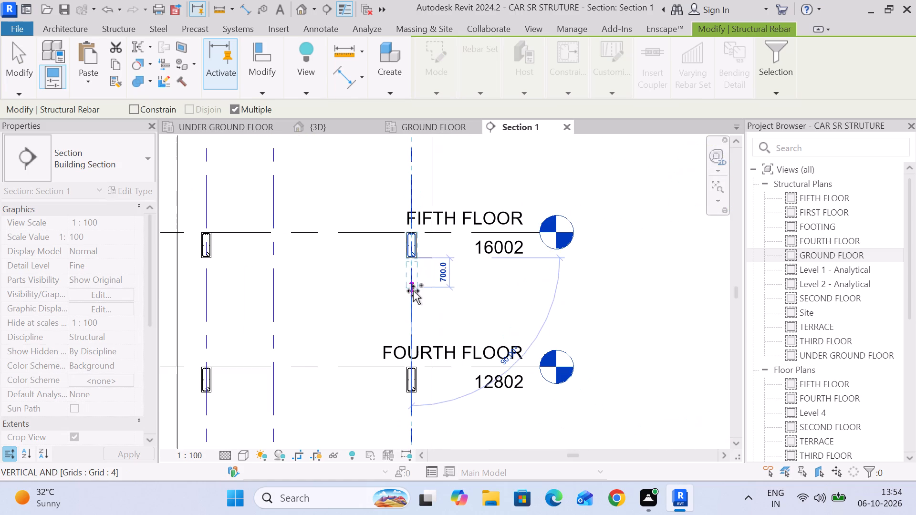
pyautogui.click(14, 75)
# Examine the beam reinforcement at grids 2 and 4 in Section 1, from FIFTH FLOOR down to FOOTING.
pyautogui.scroll(-10, 210, 249)
pyautogui.moveTo(239, 274); pyautogui.dragTo(281, 166, button='middle')
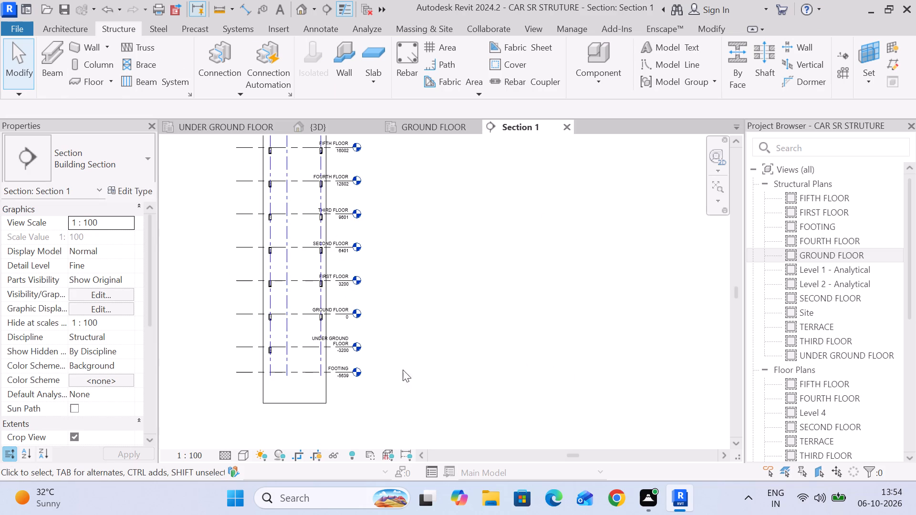
pyautogui.scroll(6, 301, 364)
pyautogui.scroll(6, 343, 252)
pyautogui.moveTo(350, 256); pyautogui.dragTo(407, 331, button='middle')
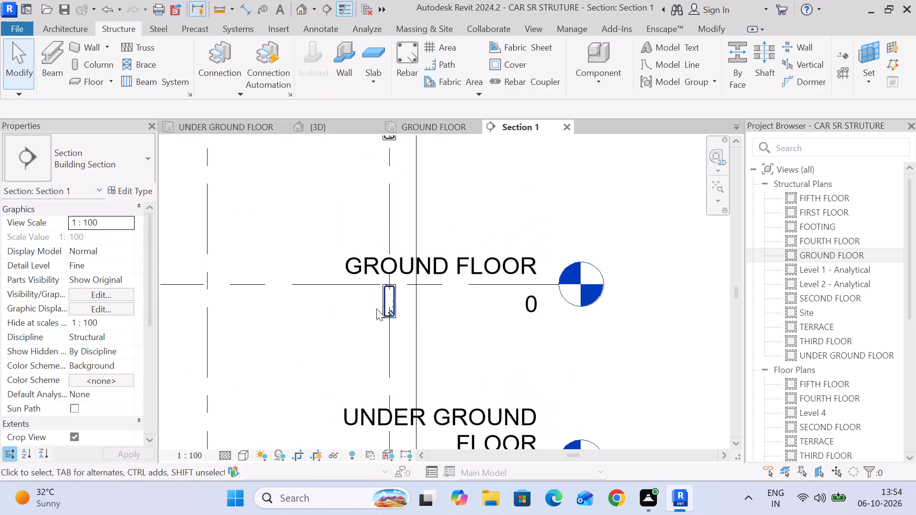
pyautogui.scroll(7, 375, 306)
pyautogui.scroll(2, 437, 334)
pyautogui.moveTo(438, 334); pyautogui.dragTo(450, 294, button='middle')
pyautogui.scroll(-7, 444, 298)
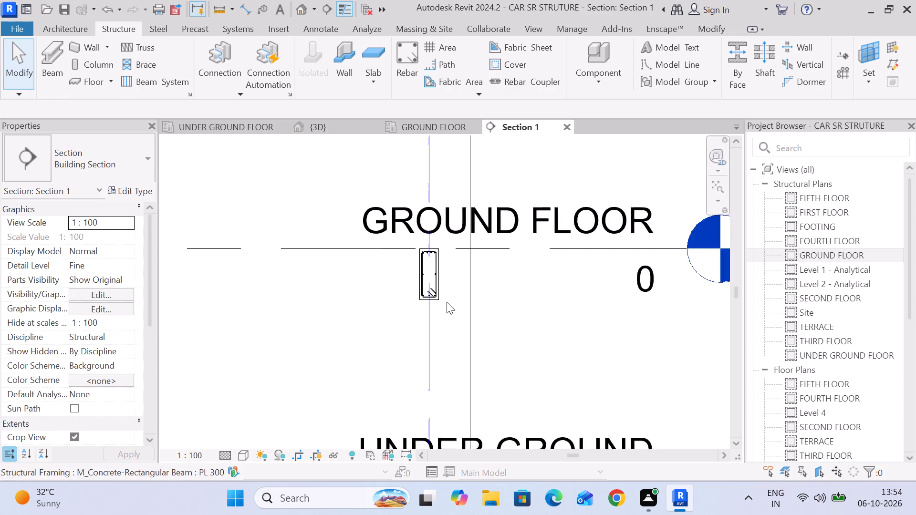
pyautogui.scroll(-4, 447, 302)
pyautogui.click(27, 62)
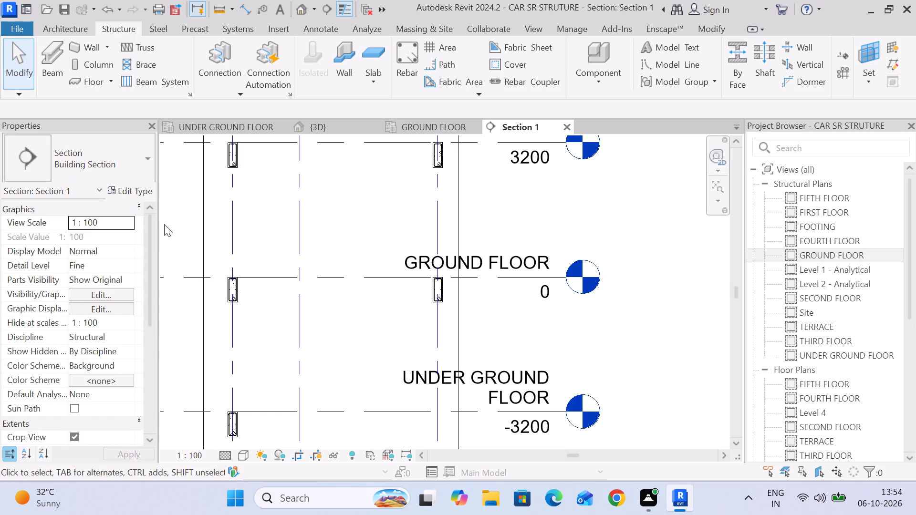
pyautogui.scroll(-4, 281, 232)
pyautogui.moveTo(326, 293); pyautogui.dragTo(351, 258, button='middle')
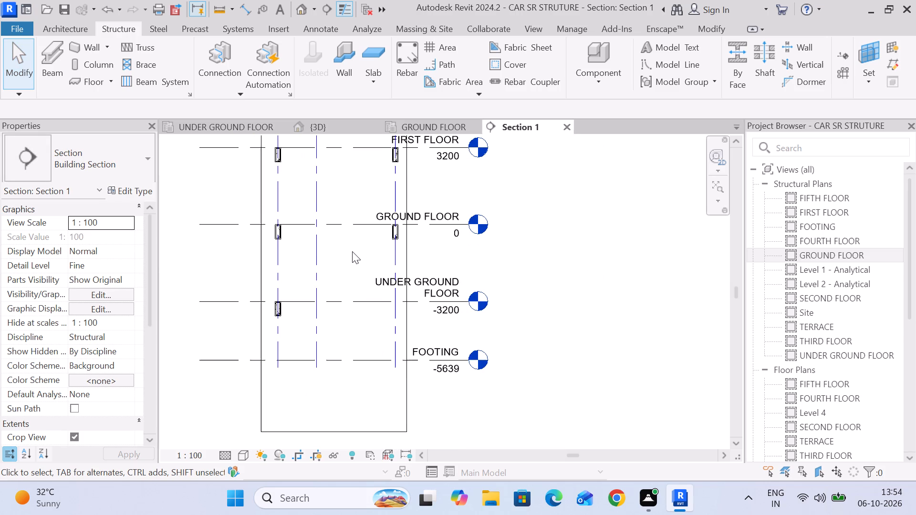
# Save the project.
pyautogui.hotkey('ctrl', 's')
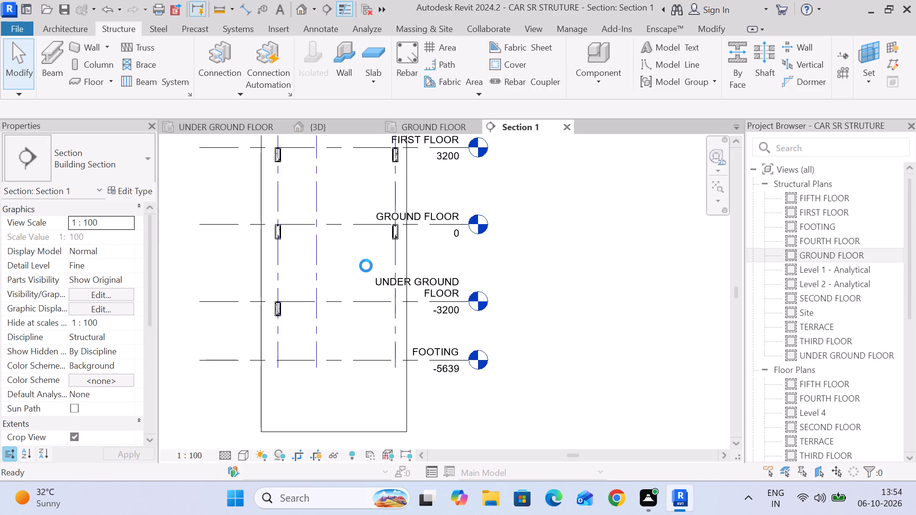
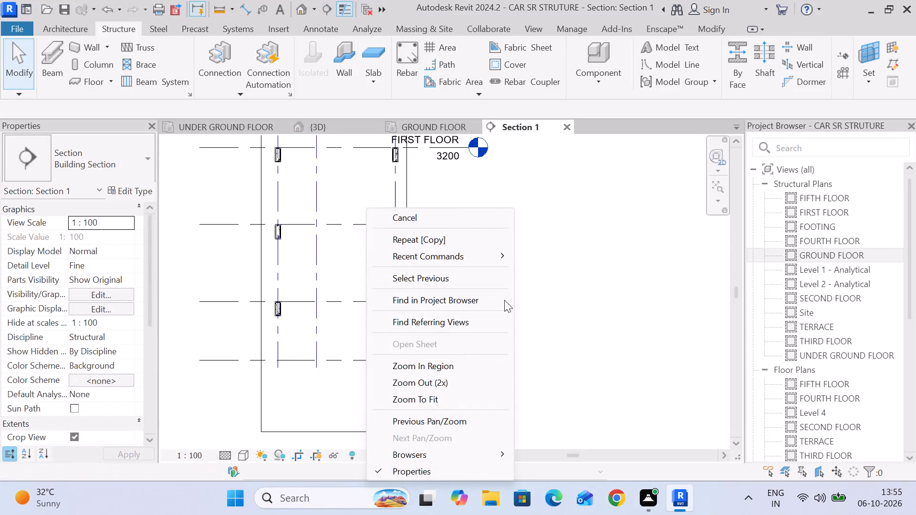
# Save the project again.
pyautogui.click(523, 299)
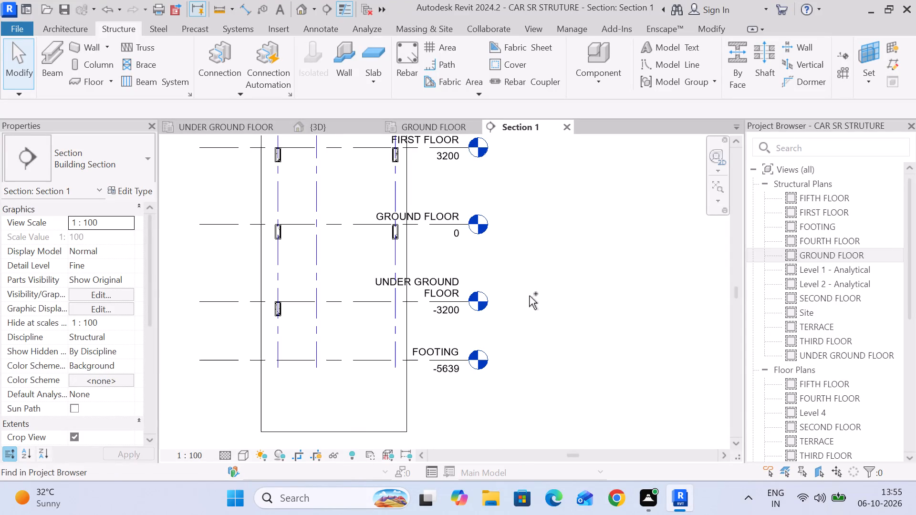
pyautogui.hotkey('ctrl', 's')
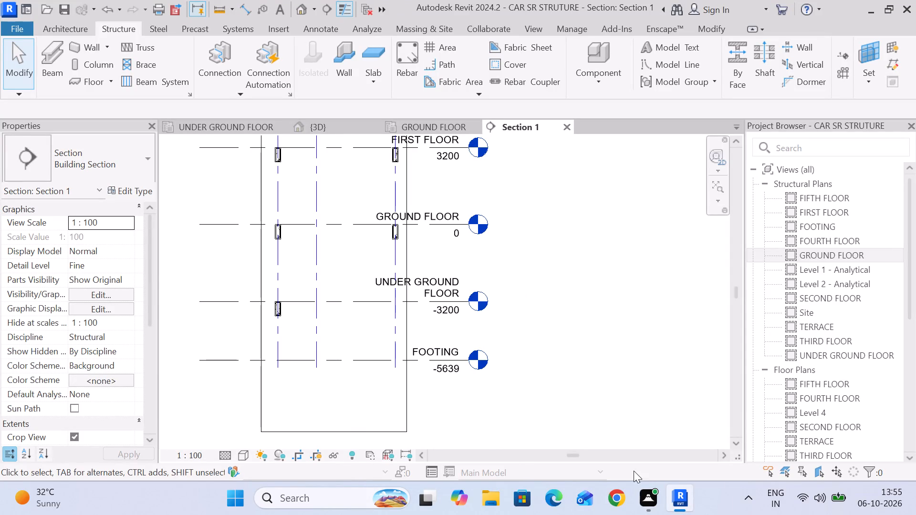
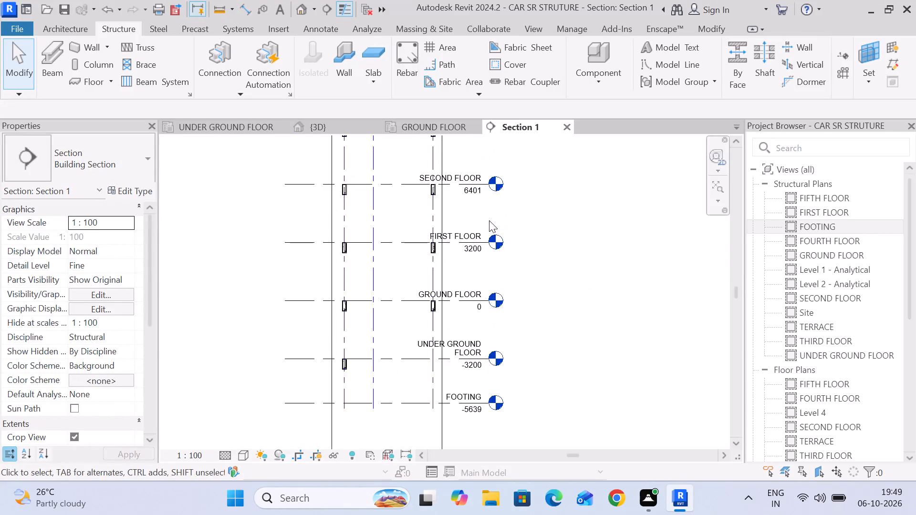
# Examine the reinforcement of the beam cross-sections in Section 1 at every level from FIFTH FLOOR down to FOOTING.
pyautogui.scroll(8, 416, 163)
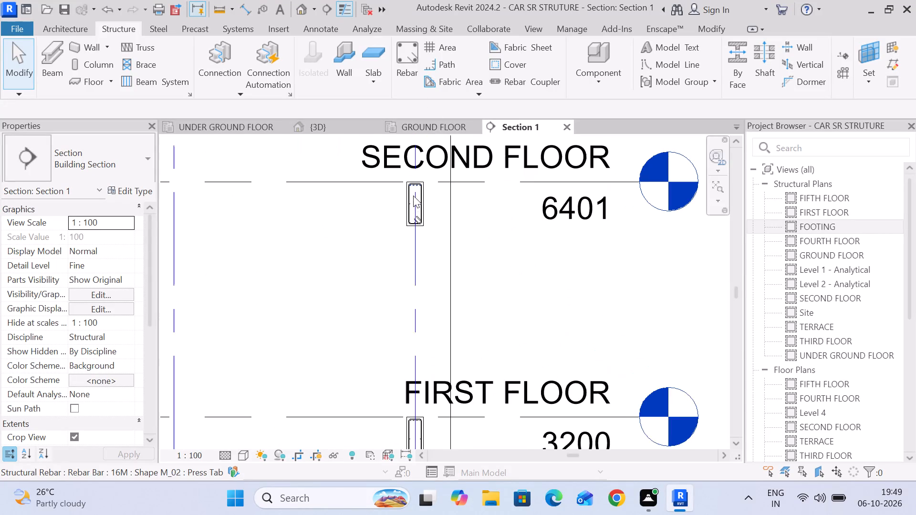
pyautogui.scroll(-5, 466, 160)
pyautogui.moveTo(462, 173); pyautogui.dragTo(493, 333, button='middle')
pyautogui.scroll(1, 481, 215)
pyautogui.moveTo(481, 258); pyautogui.dragTo(481, 304, button='middle')
pyautogui.moveTo(467, 242); pyautogui.dragTo(460, 298, button='middle')
pyautogui.scroll(1, 466, 207)
pyautogui.scroll(-7, 466, 207)
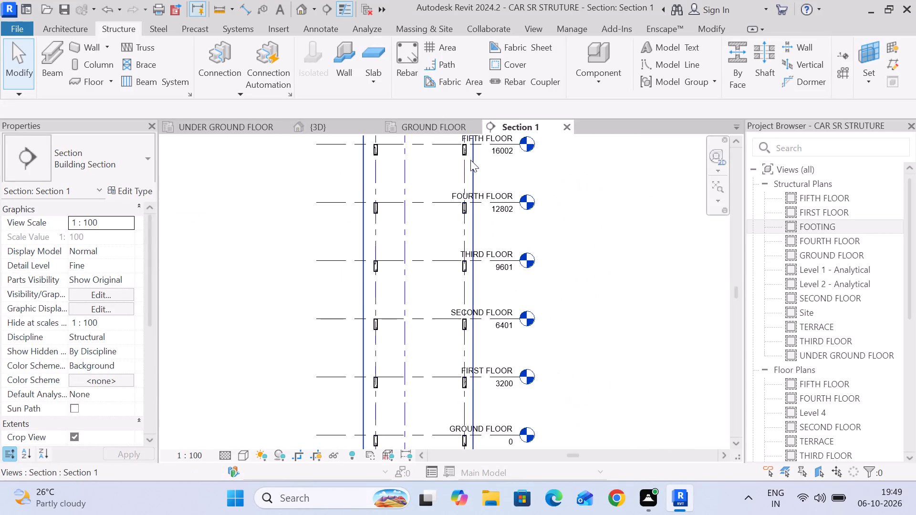
pyautogui.moveTo(471, 169); pyautogui.dragTo(467, 248, button='middle')
pyautogui.scroll(17, 461, 238)
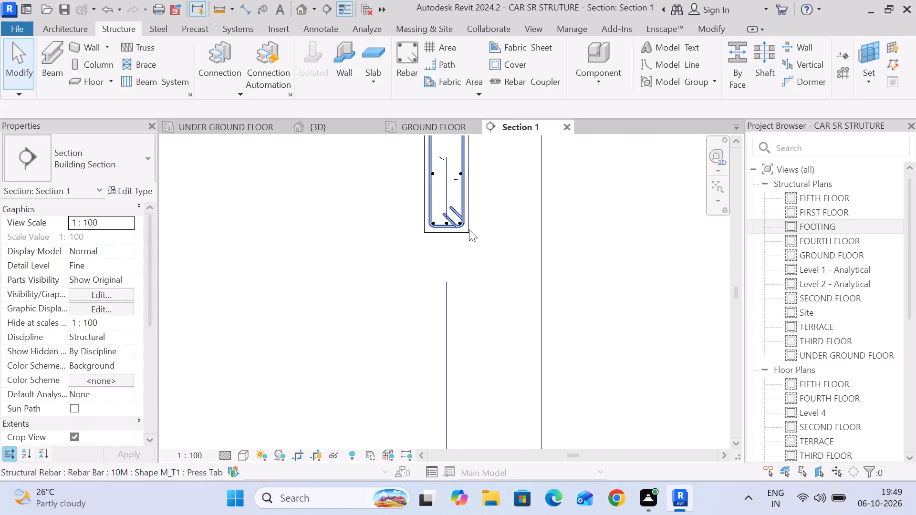
pyautogui.click(0, 0)
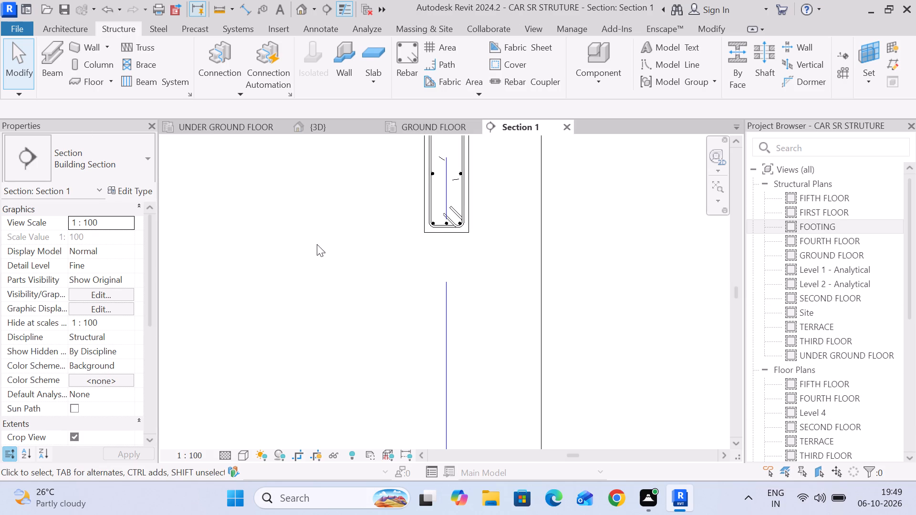
pyautogui.scroll(-10, 417, 212)
pyautogui.moveTo(494, 304); pyautogui.dragTo(506, 317, button='middle')
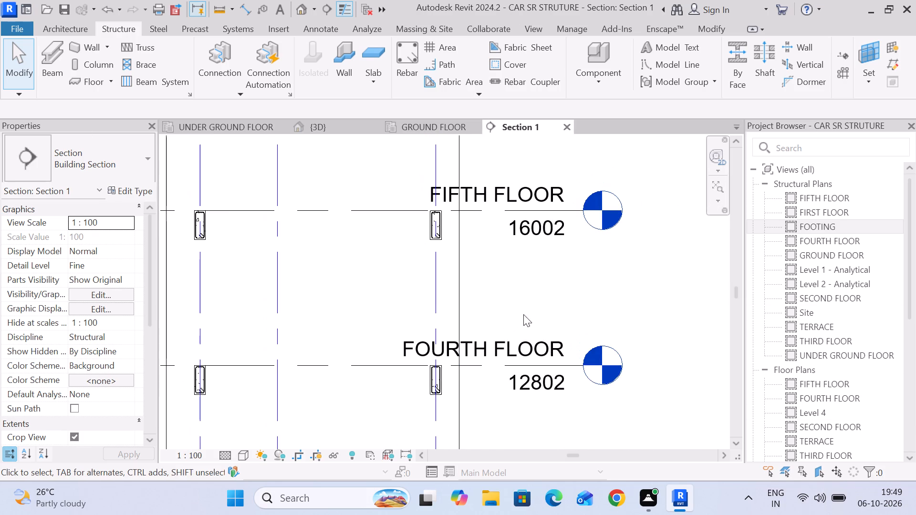
pyautogui.scroll(-3, 455, 290)
pyautogui.moveTo(481, 290); pyautogui.dragTo(537, 286, button='middle')
pyautogui.scroll(-7, 541, 277)
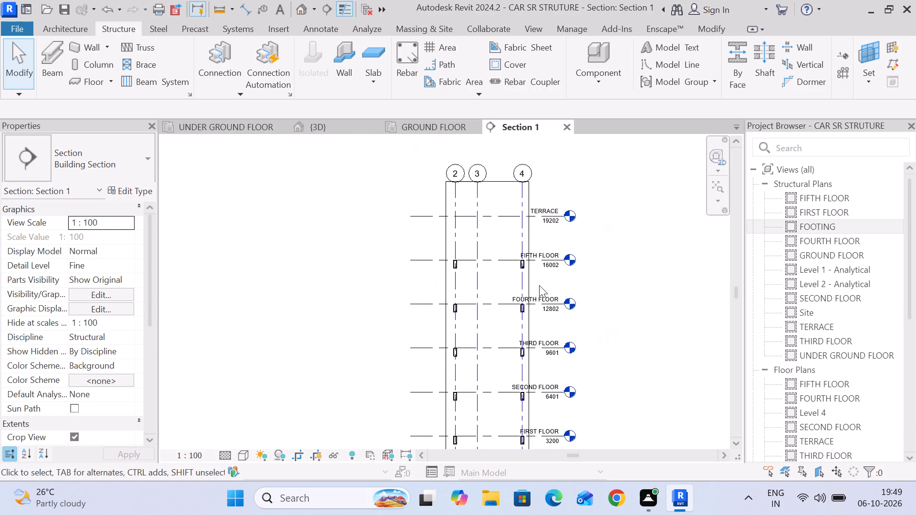
pyautogui.moveTo(539, 287); pyautogui.dragTo(538, 219, button='middle')
pyautogui.moveTo(544, 305); pyautogui.dragTo(543, 230, button='middle')
pyautogui.scroll(2, 533, 352)
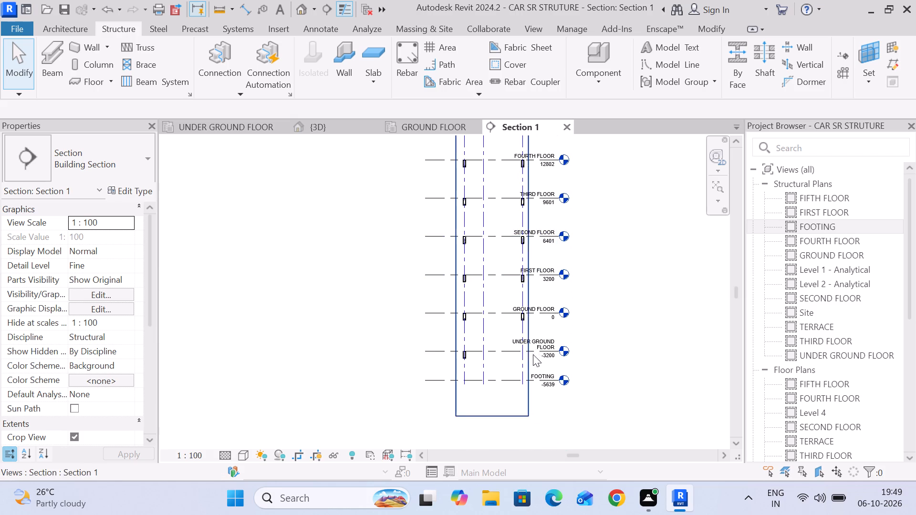
pyautogui.scroll(9, 533, 354)
pyautogui.scroll(-2, 508, 358)
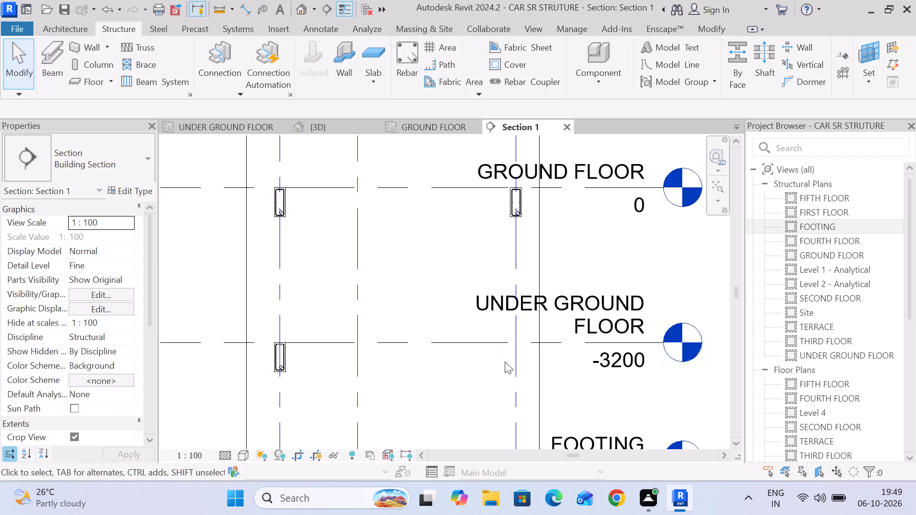
pyautogui.scroll(-3, 505, 361)
pyautogui.moveTo(502, 368); pyautogui.dragTo(546, 228, button='middle')
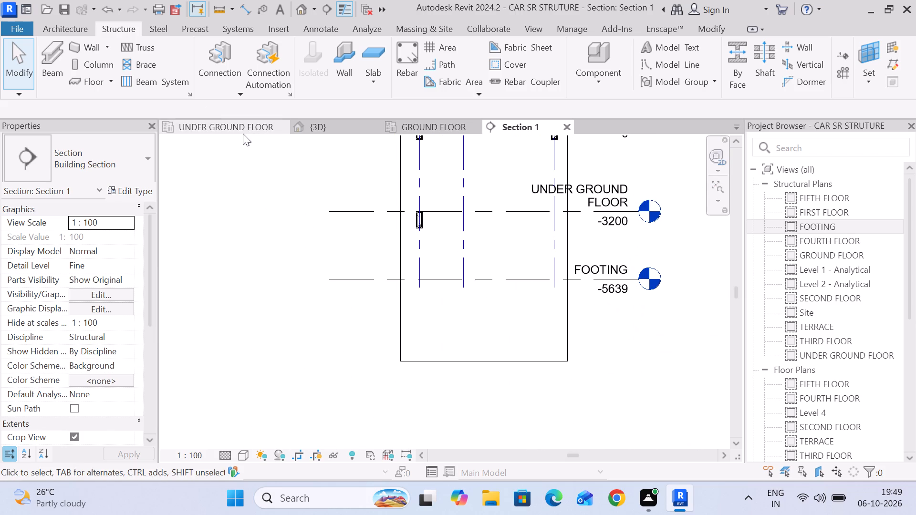
# Open the UNDER GROUND FLOOR structural plan and examine the beams along grids 2 and 4 between grids A and a.
pyautogui.click(243, 134)
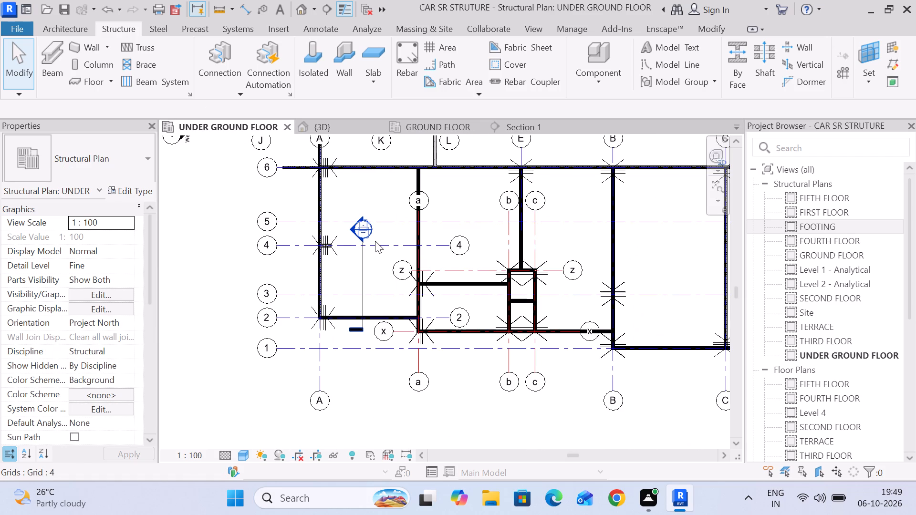
pyautogui.scroll(7, 356, 247)
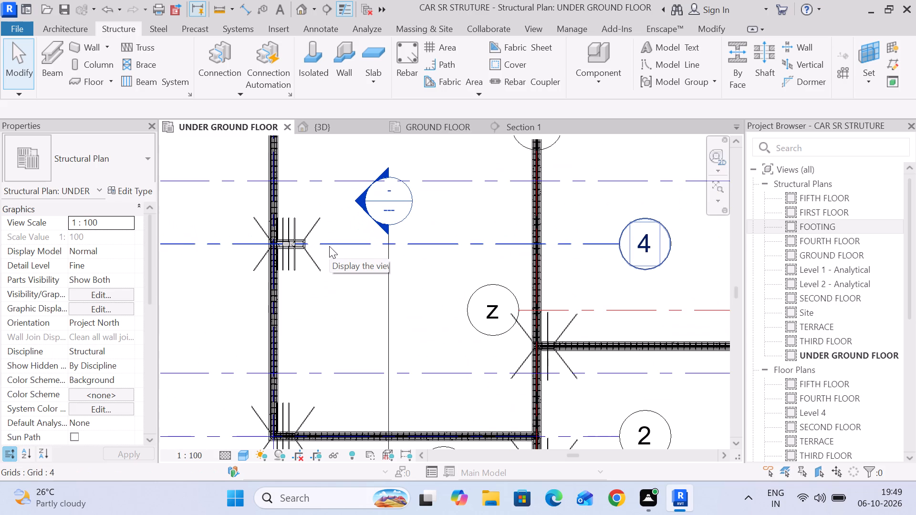
pyautogui.scroll(-2, 329, 246)
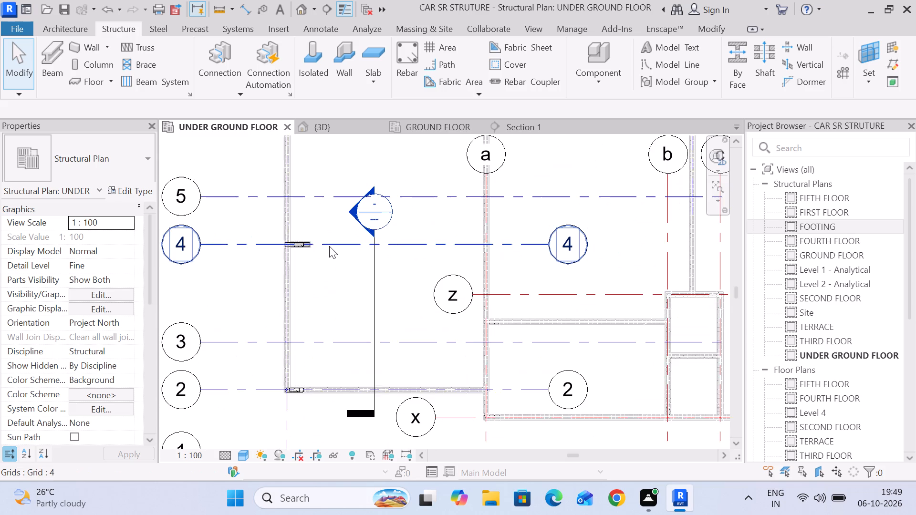
pyautogui.scroll(-2, 385, 266)
pyautogui.moveTo(385, 266); pyautogui.dragTo(385, 321, button='middle')
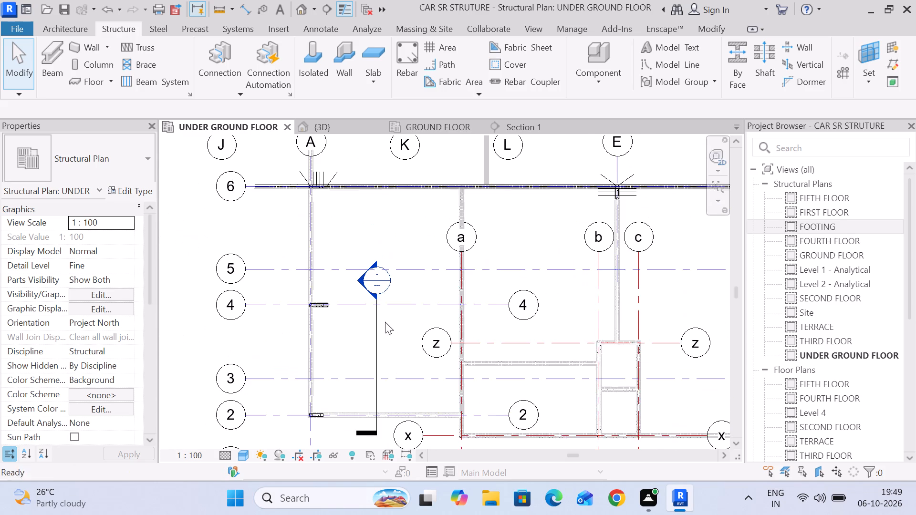
pyautogui.moveTo(389, 389); pyautogui.dragTo(400, 321, button='middle')
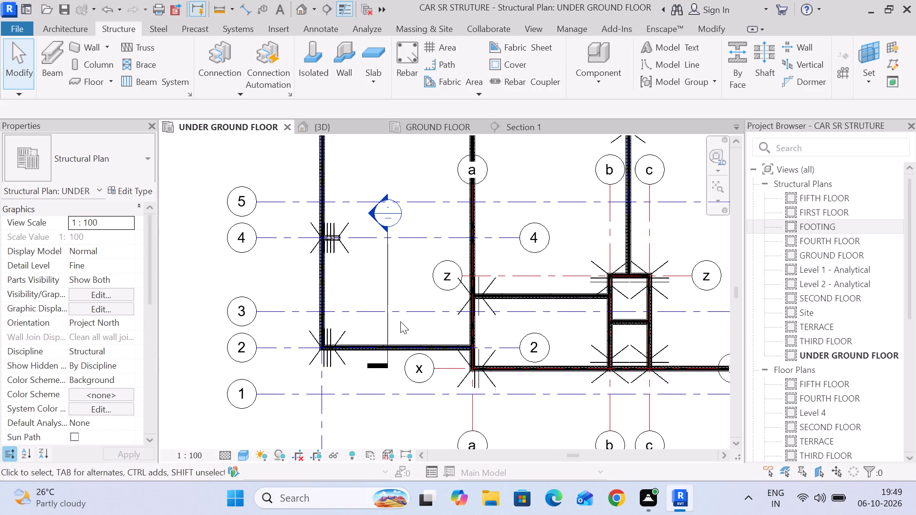
pyautogui.scroll(10, 380, 354)
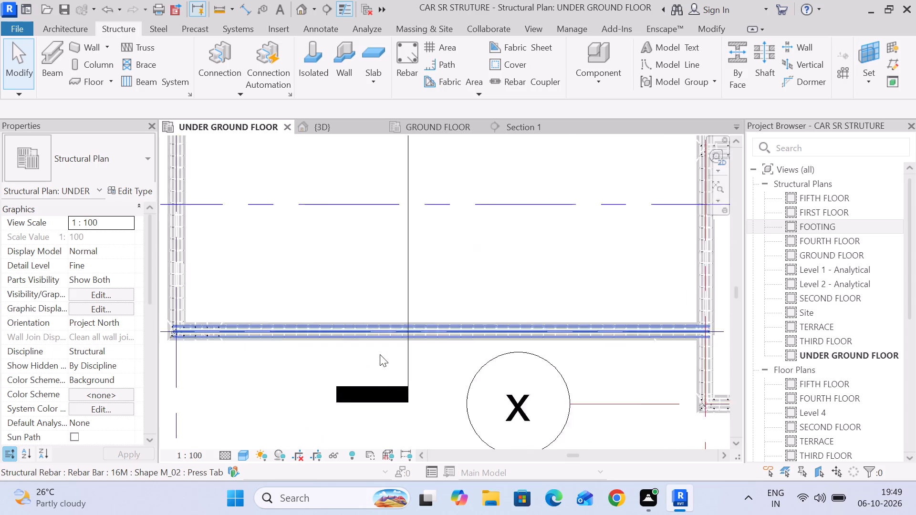
pyautogui.scroll(9, 380, 354)
pyautogui.click(384, 314)
pyautogui.scroll(-4, 385, 314)
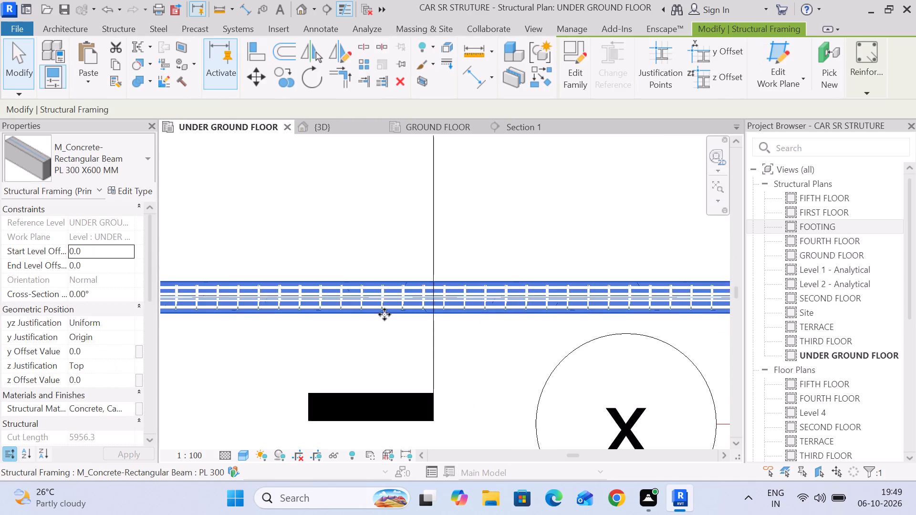
pyautogui.scroll(-19, 385, 314)
pyautogui.scroll(6, 428, 247)
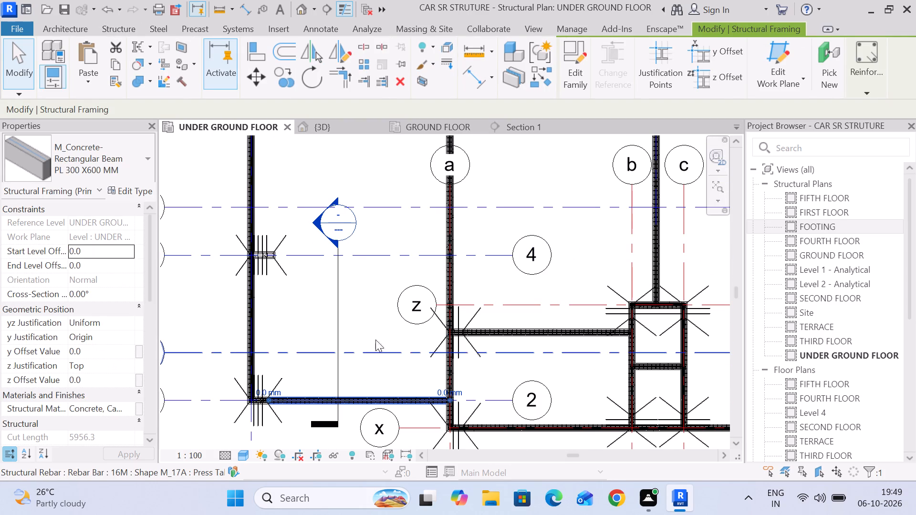
pyautogui.moveTo(363, 325); pyautogui.dragTo(392, 268, button='middle')
pyautogui.click(375, 359)
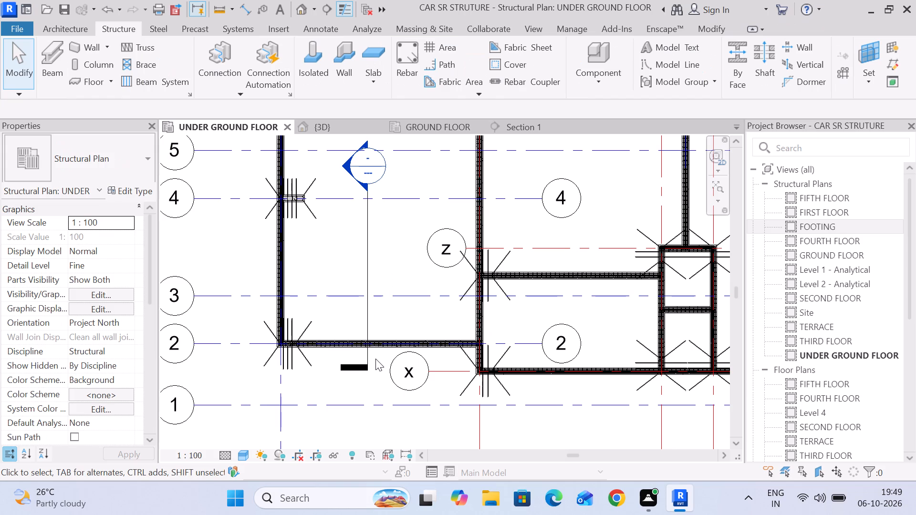
# Copy the grid 2 beam between grids A and a, filtered to Structural Framing and Structural Rebar, onto the column at grid 4.
pyautogui.moveTo(375, 359); pyautogui.dragTo(374, 313)
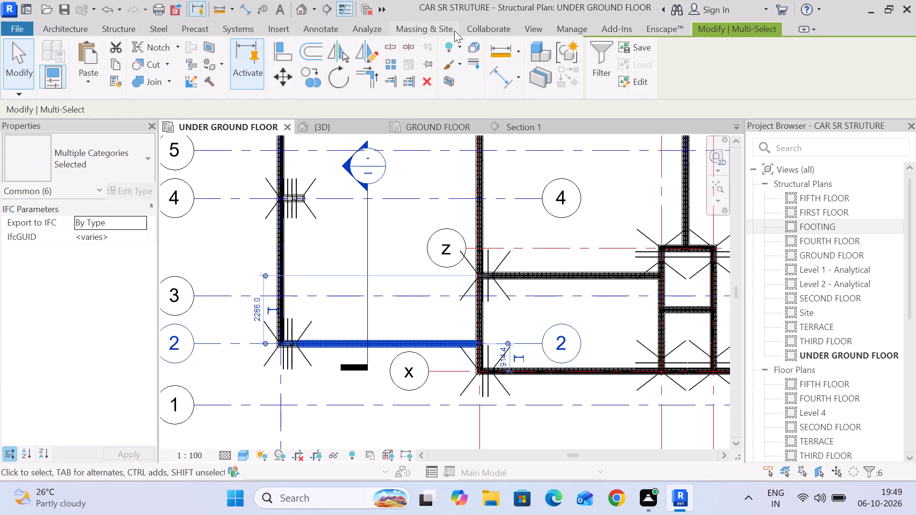
pyautogui.click(607, 66)
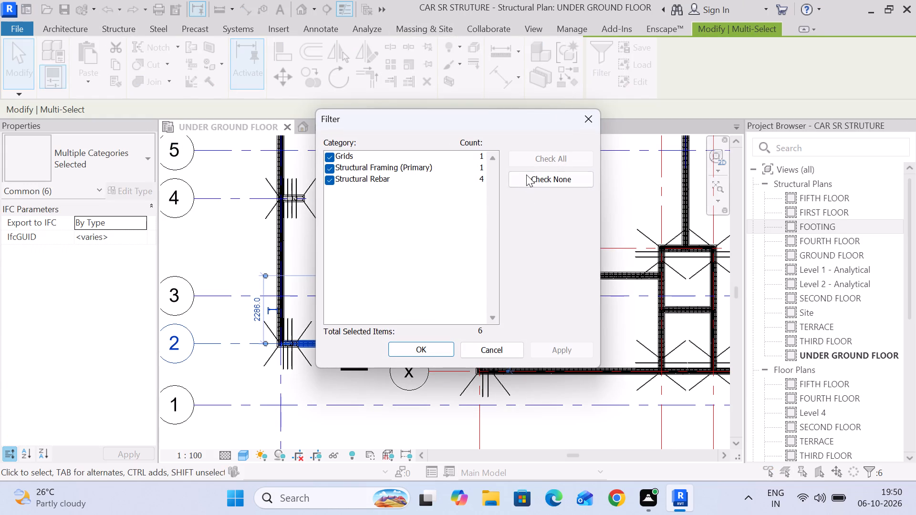
pyautogui.click(526, 175)
pyautogui.click(330, 167)
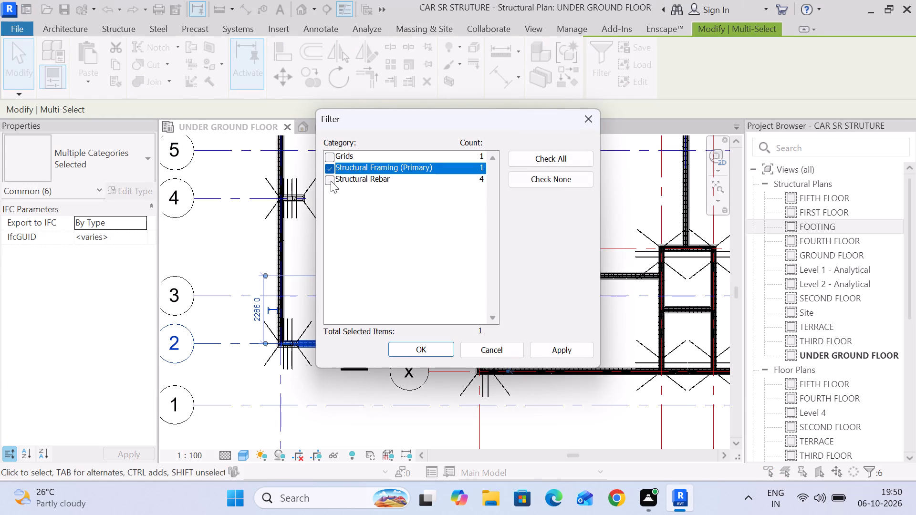
pyautogui.click(331, 181)
pyautogui.click(424, 348)
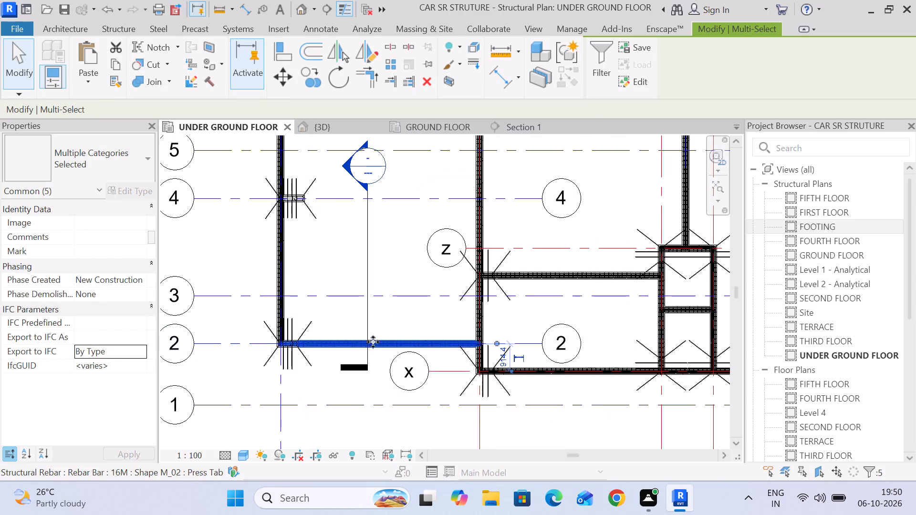
pyautogui.scroll(4, 273, 352)
pyautogui.moveTo(371, 231); pyautogui.dragTo(378, 381, button='middle')
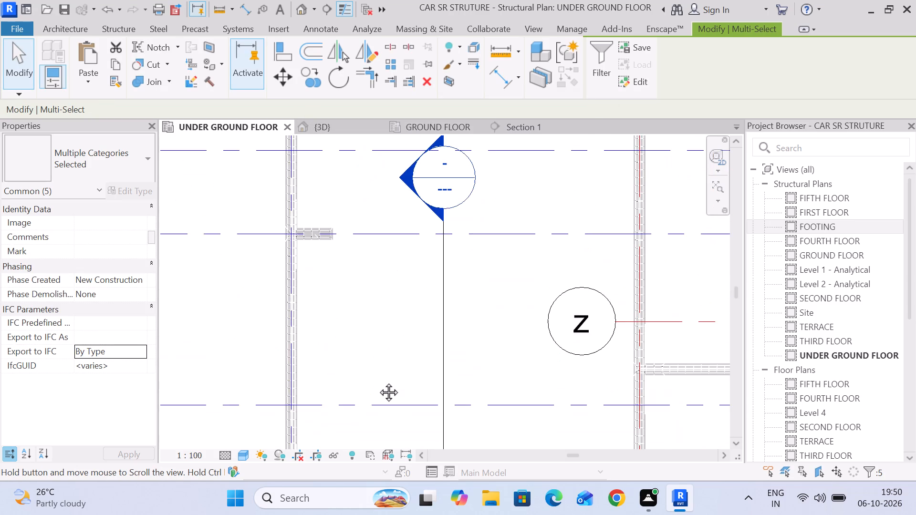
pyautogui.moveTo(378, 381); pyautogui.dragTo(378, 302, button='middle')
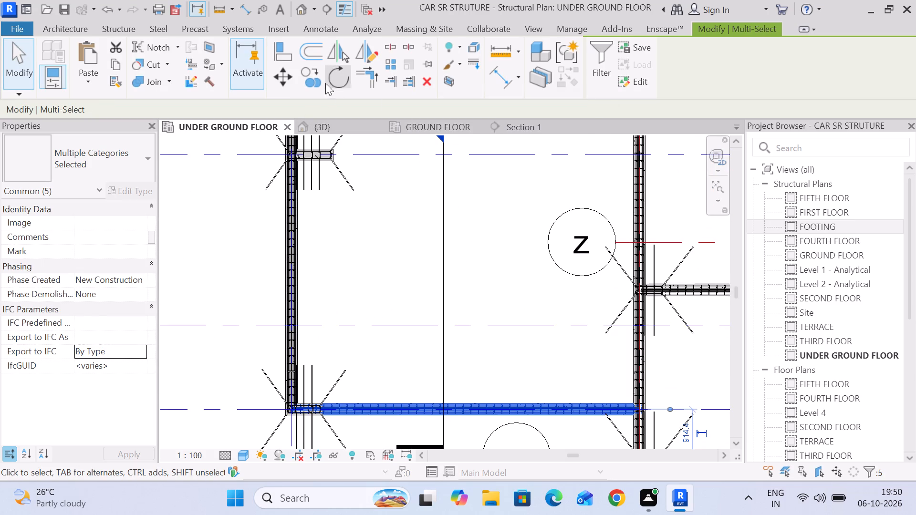
pyautogui.click(318, 82)
pyautogui.scroll(13, 288, 422)
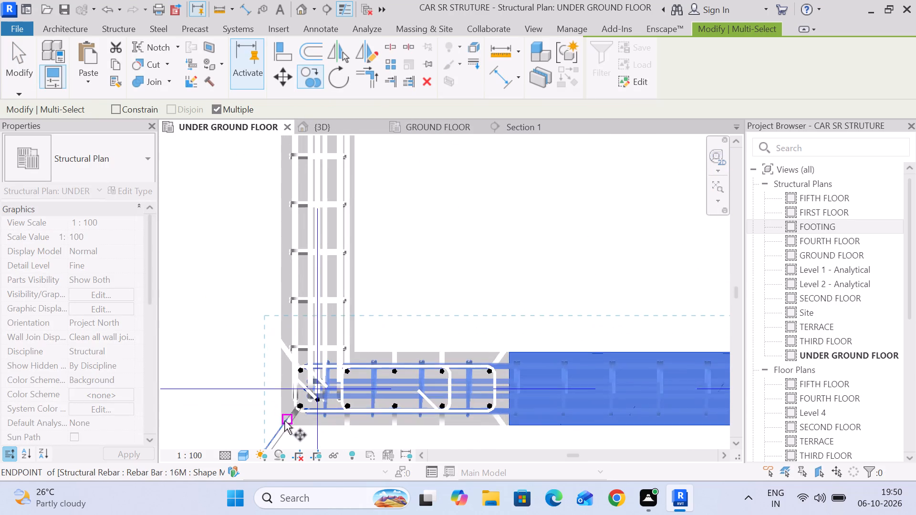
pyautogui.click(280, 388)
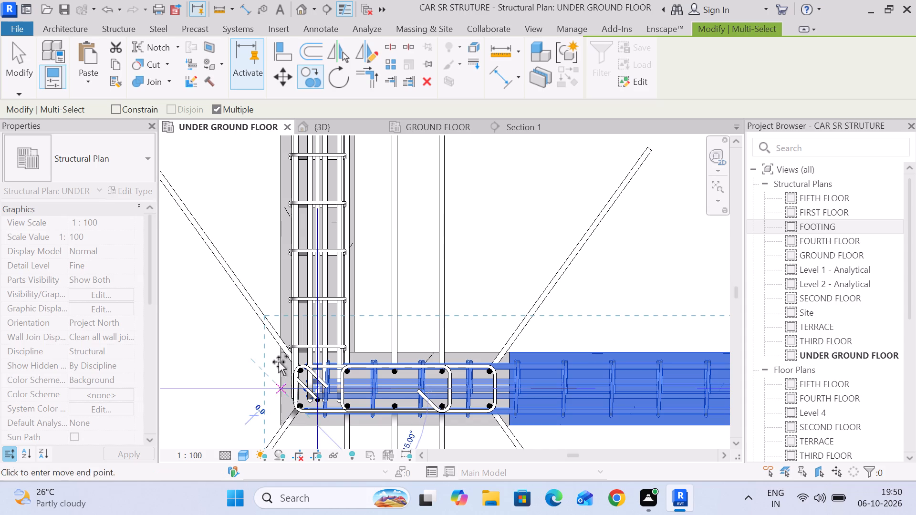
pyautogui.scroll(-19, 277, 293)
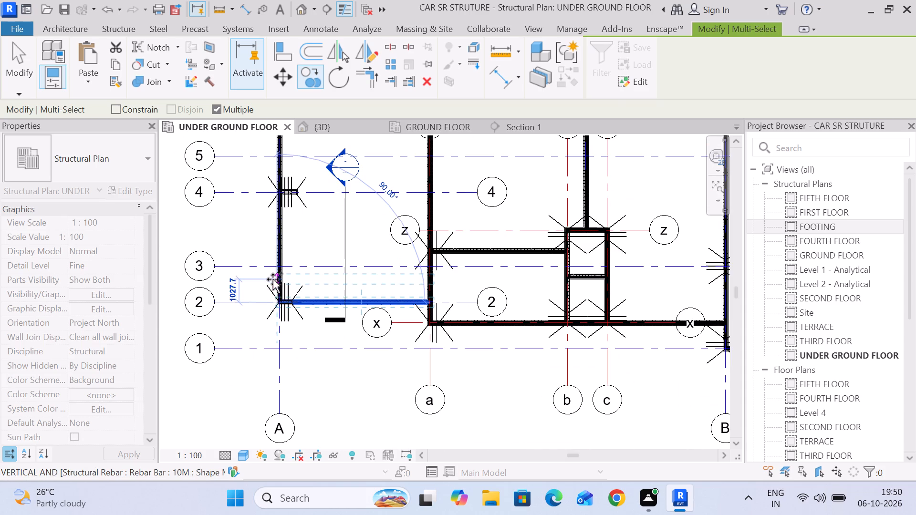
pyautogui.scroll(17, 280, 182)
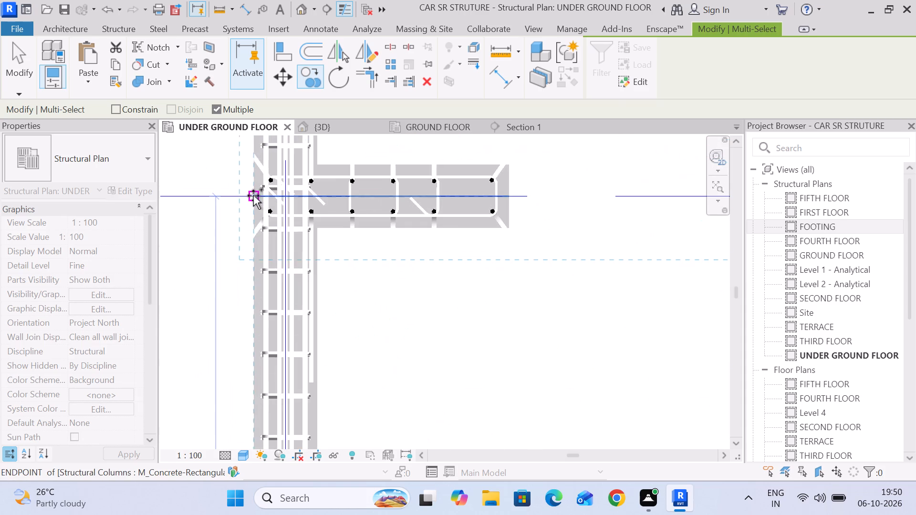
pyautogui.click(253, 196)
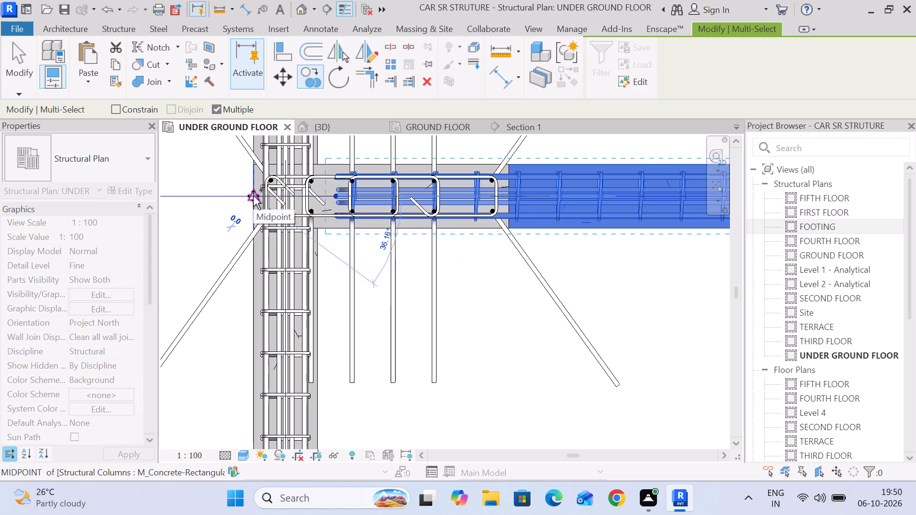
pyautogui.scroll(-2, 273, 197)
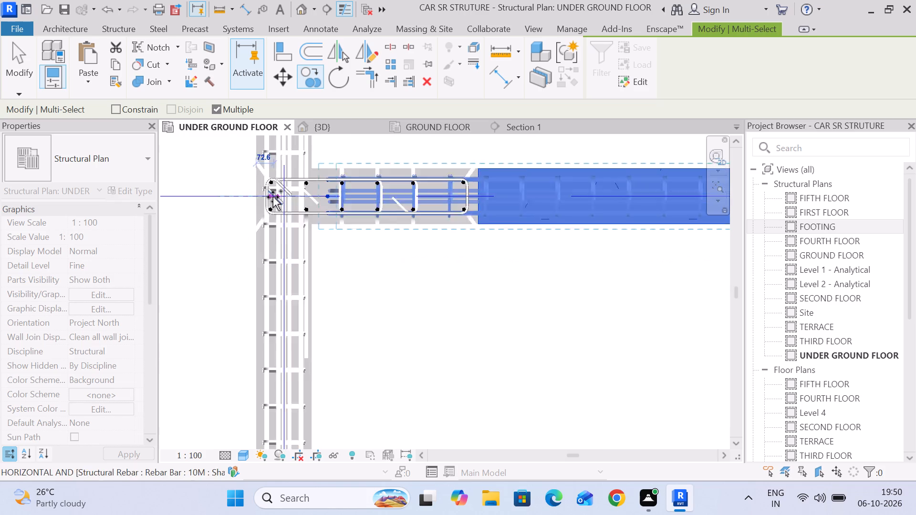
pyautogui.scroll(-4, 273, 197)
pyautogui.click(12, 69)
# Extend the bottom, upper and middle 16M bars of the copied grid 4 beam into the grid a beam.
pyautogui.scroll(-5, 324, 231)
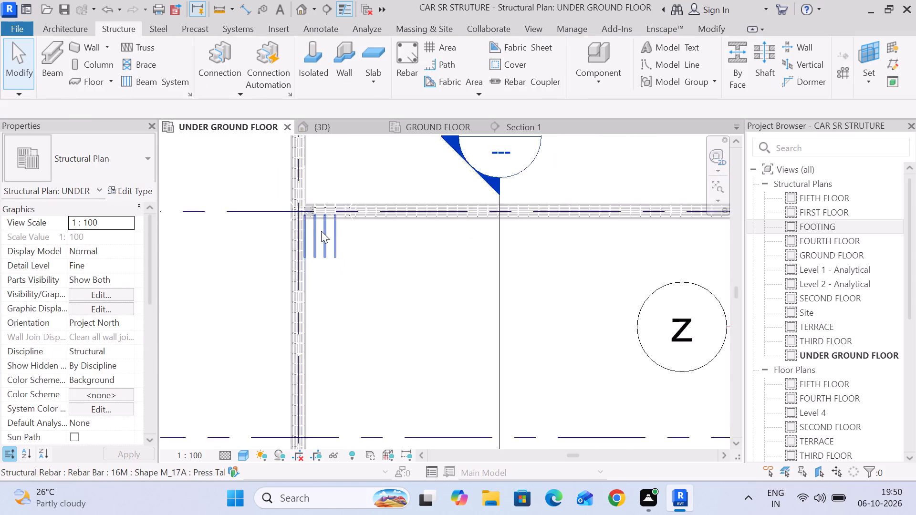
pyautogui.scroll(-1, 321, 231)
pyautogui.moveTo(339, 306); pyautogui.dragTo(338, 160, button='middle')
pyautogui.scroll(6, 314, 355)
pyautogui.scroll(7, 303, 305)
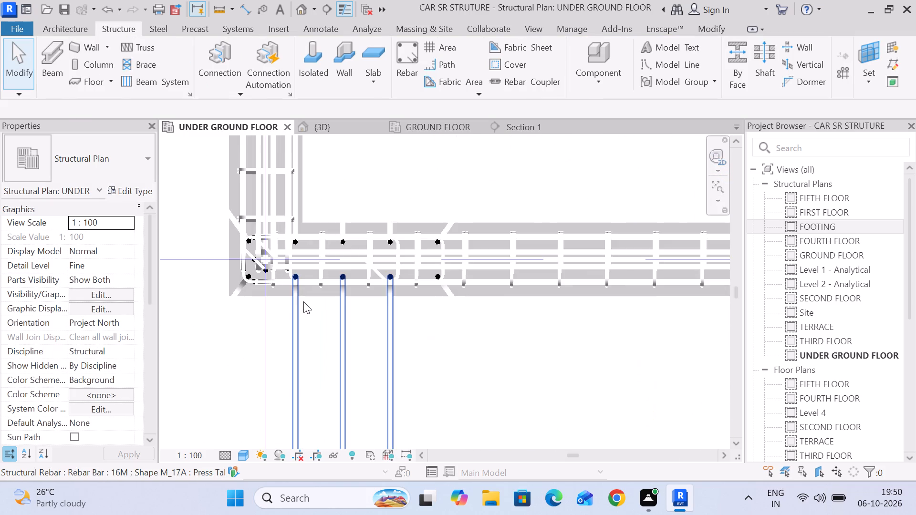
pyautogui.scroll(-20, 303, 299)
pyautogui.scroll(-1, 303, 299)
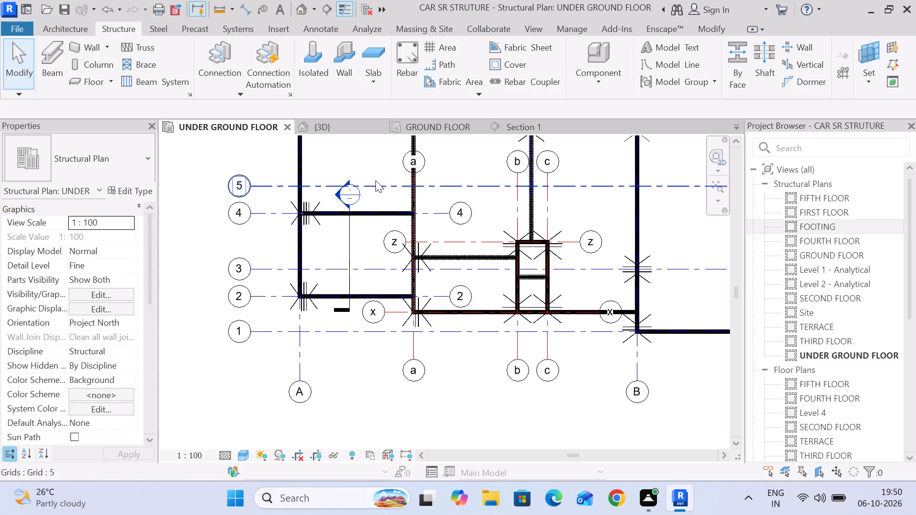
pyautogui.scroll(18, 408, 240)
pyautogui.scroll(7, 417, 194)
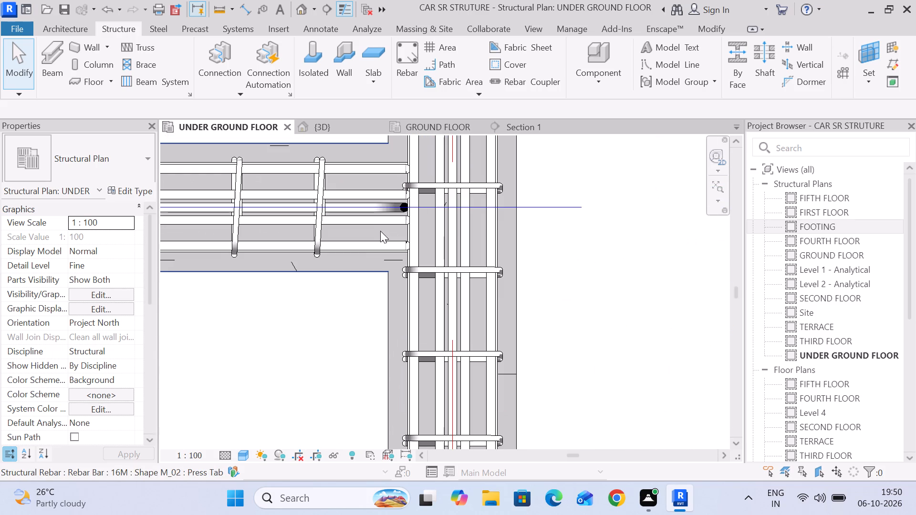
pyautogui.click(366, 247)
pyautogui.moveTo(409, 245); pyautogui.dragTo(454, 245)
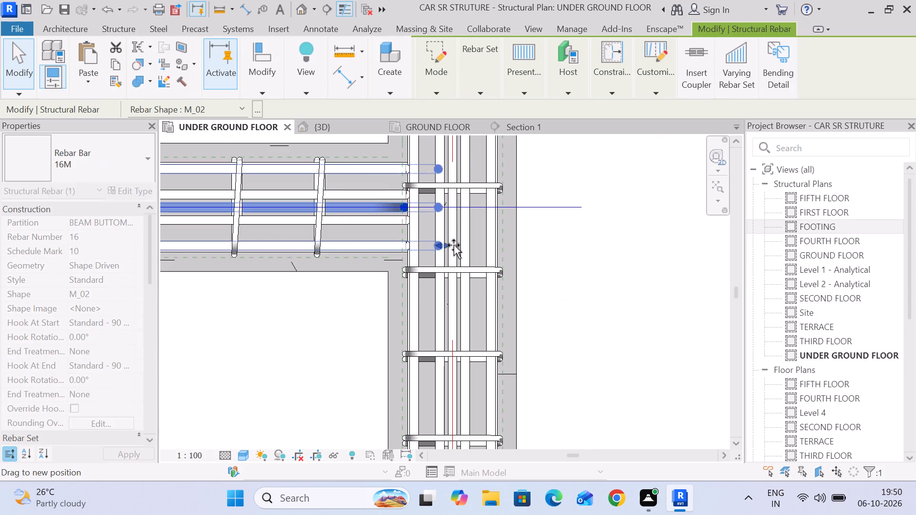
pyautogui.moveTo(454, 245); pyautogui.dragTo(494, 248)
pyautogui.click(382, 225)
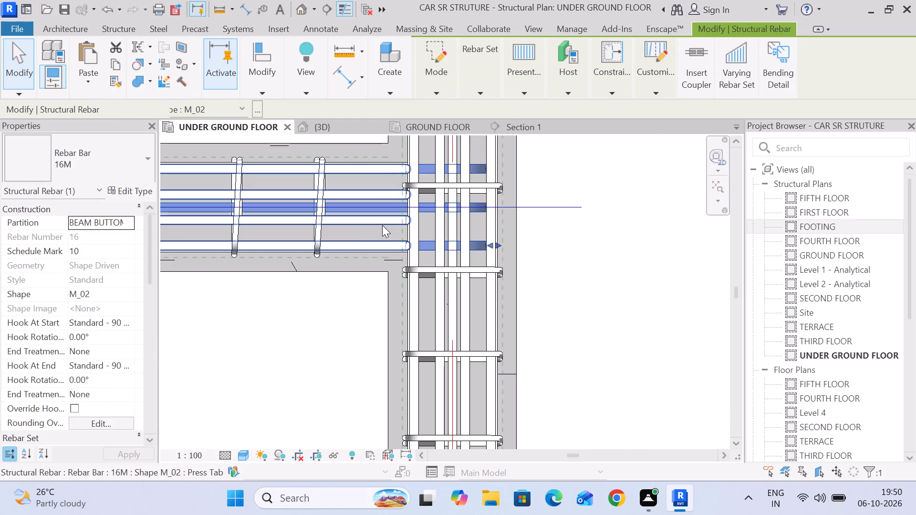
pyautogui.moveTo(413, 244); pyautogui.dragTo(483, 250)
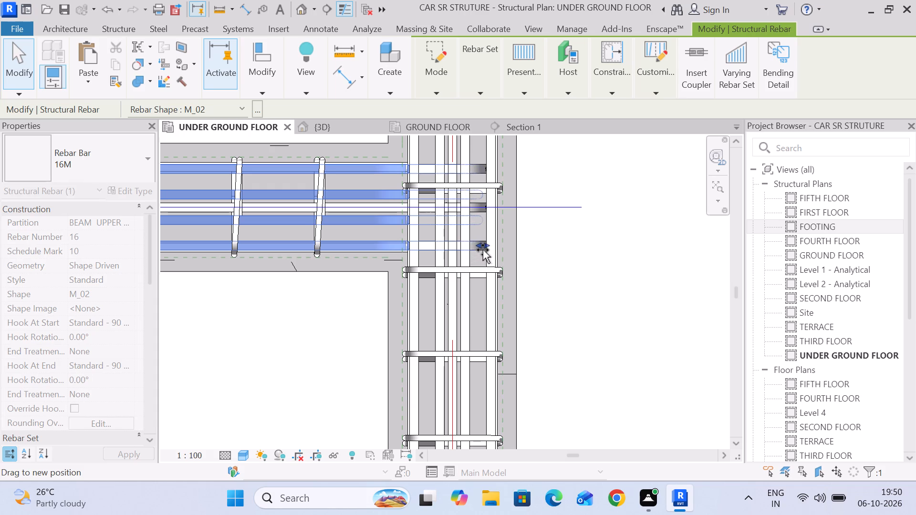
pyautogui.moveTo(483, 250); pyautogui.dragTo(488, 251)
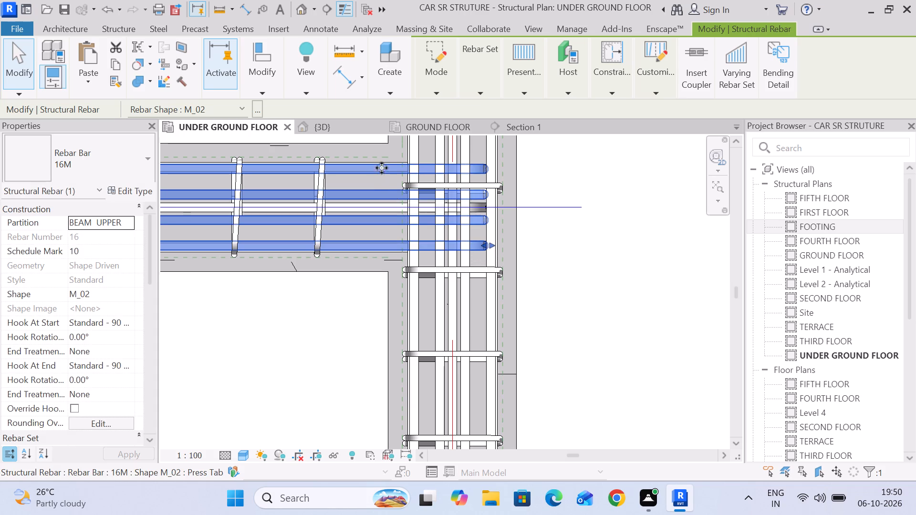
pyautogui.click(382, 157)
pyautogui.moveTo(414, 165); pyautogui.dragTo(449, 169)
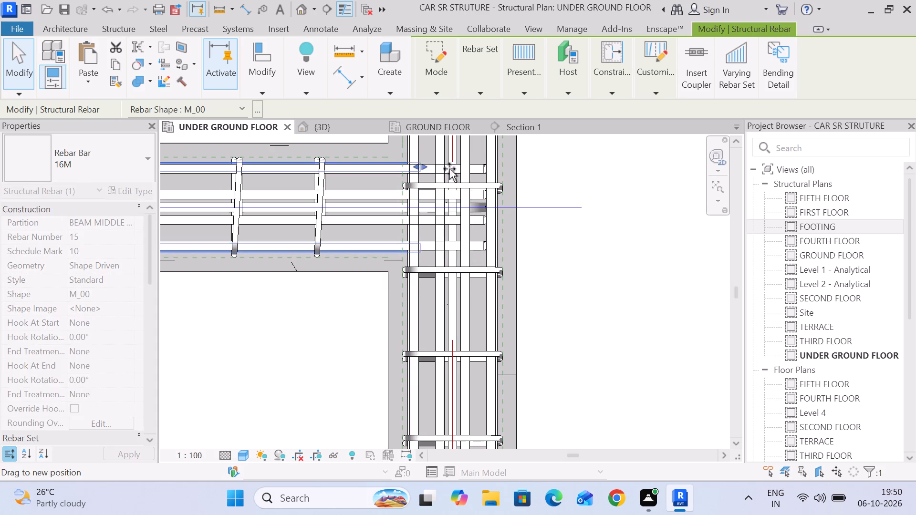
pyautogui.moveTo(449, 169); pyautogui.dragTo(481, 174)
# Extend the 10M stirrup set of the grid 4 beam to the near face of the grid a beam.
pyautogui.scroll(-5, 374, 259)
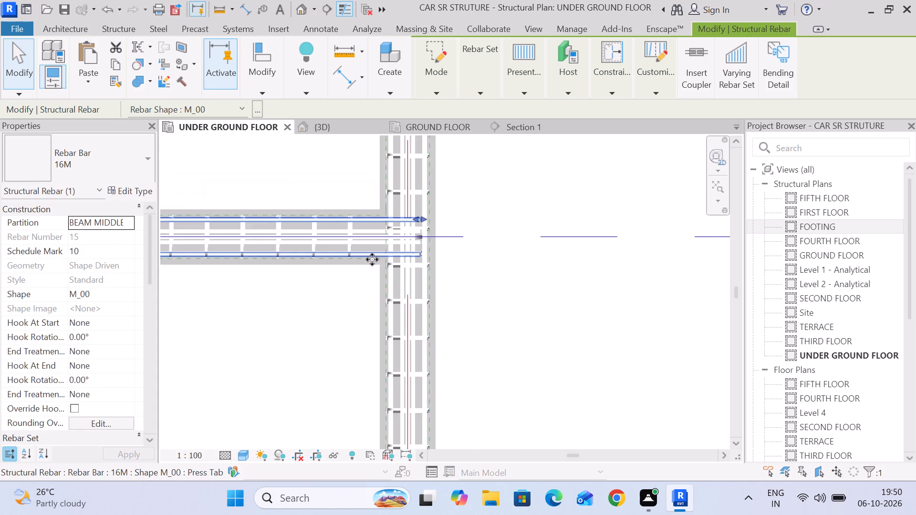
pyautogui.scroll(-8, 372, 259)
pyautogui.scroll(14, 364, 248)
pyautogui.click(345, 269)
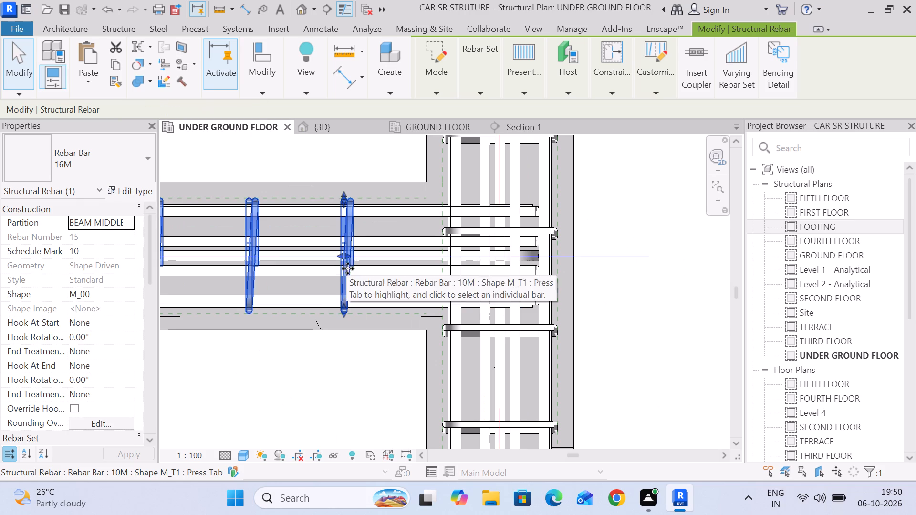
pyautogui.moveTo(348, 257); pyautogui.dragTo(427, 257)
pyautogui.scroll(-3, 419, 269)
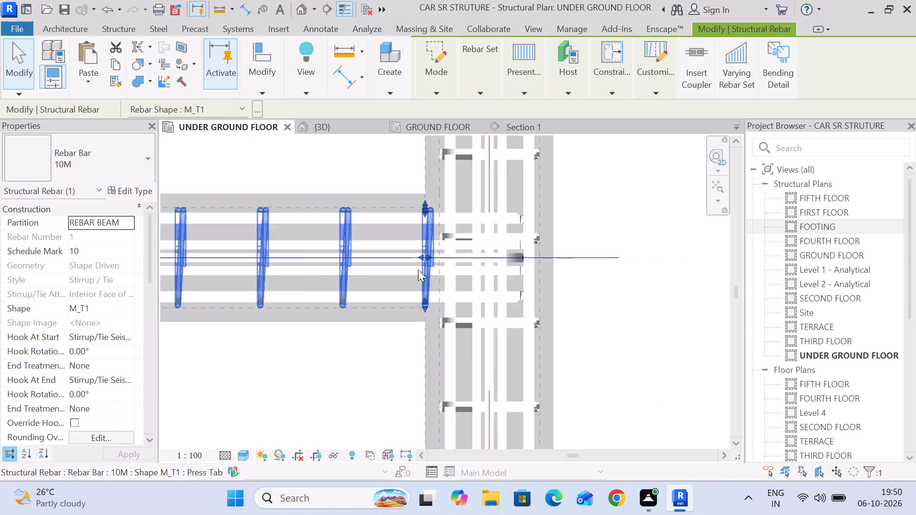
# Extend the bottom and upper 16M bars of the grid 4 beam into the column at grid A.
pyautogui.scroll(-11, 418, 269)
pyautogui.moveTo(304, 312); pyautogui.dragTo(559, 297, button='middle')
pyautogui.moveTo(291, 290); pyautogui.dragTo(531, 290, button='middle')
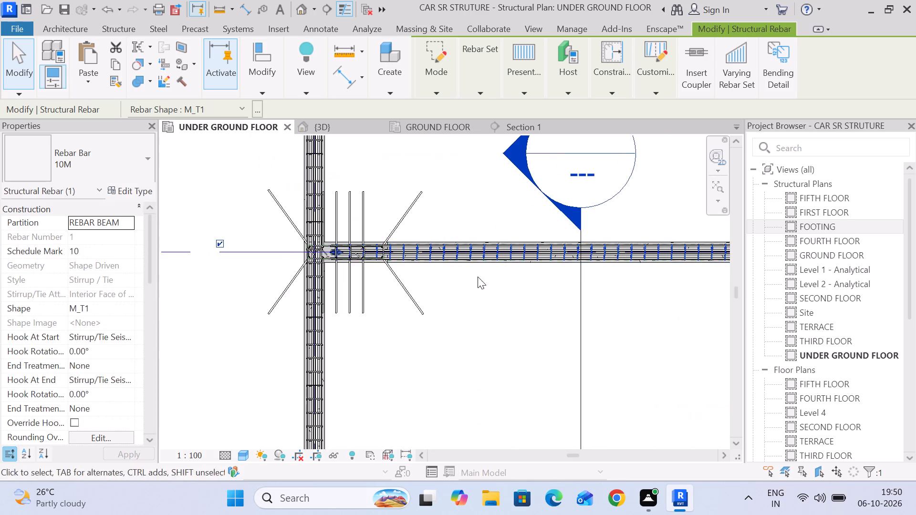
pyautogui.scroll(10, 359, 247)
pyautogui.click(458, 363)
pyautogui.scroll(3, 338, 276)
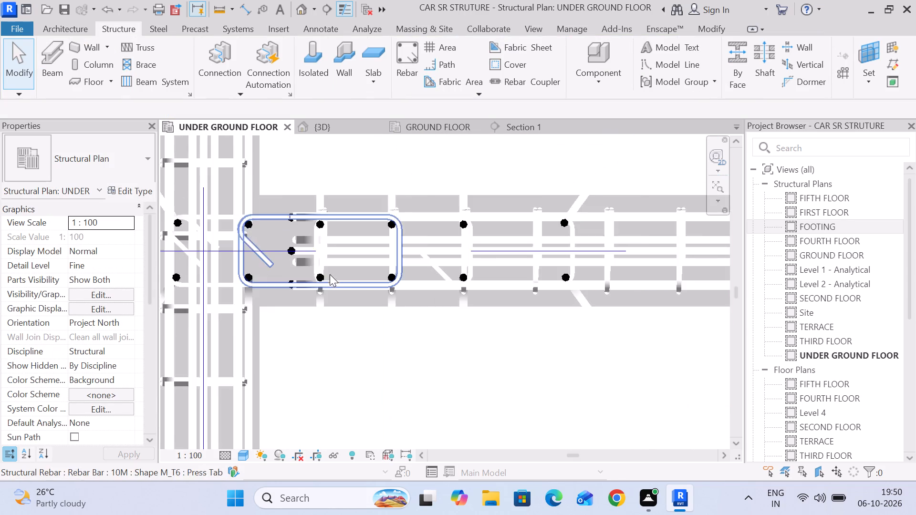
pyautogui.scroll(2, 330, 274)
pyautogui.moveTo(331, 342); pyautogui.dragTo(450, 342, button='middle')
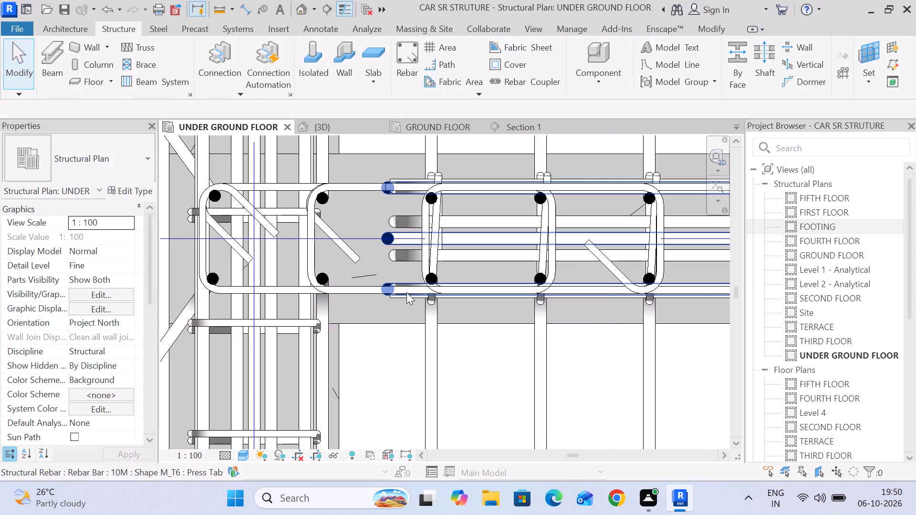
pyautogui.click(406, 292)
pyautogui.moveTo(381, 288); pyautogui.dragTo(237, 286)
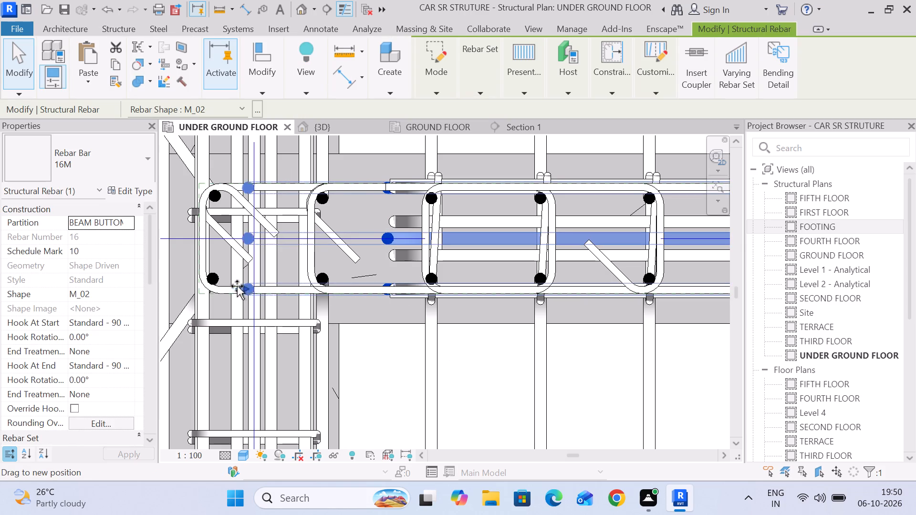
pyautogui.moveTo(237, 286); pyautogui.dragTo(227, 287)
pyautogui.click(392, 393)
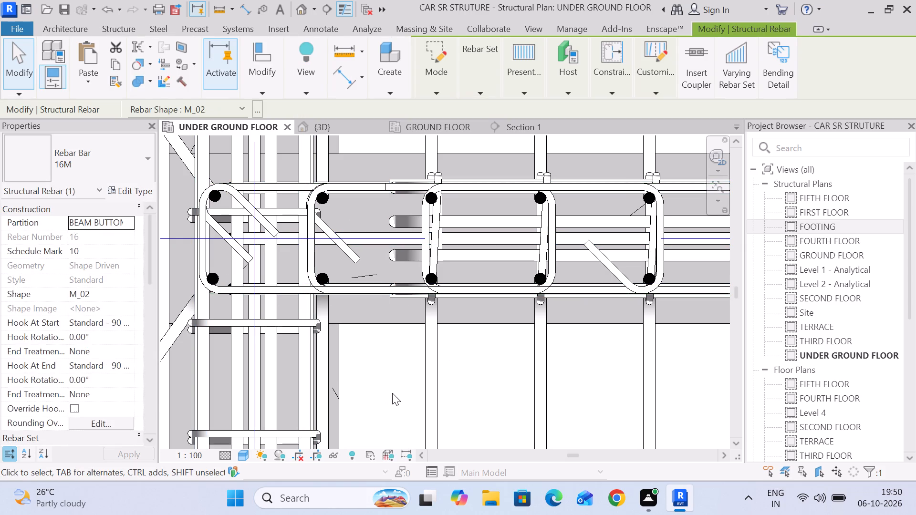
pyautogui.click(403, 258)
pyautogui.moveTo(389, 287); pyautogui.dragTo(315, 287)
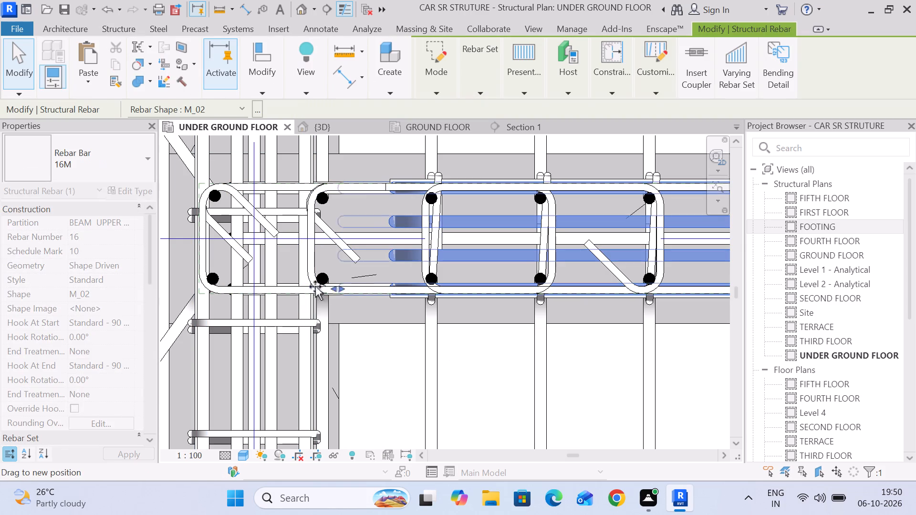
pyautogui.moveTo(315, 287); pyautogui.dragTo(231, 287)
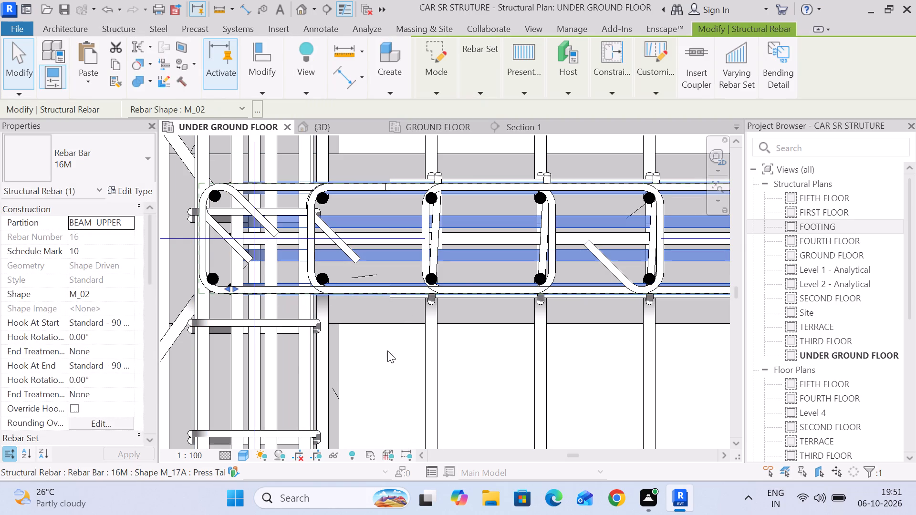
pyautogui.click(385, 363)
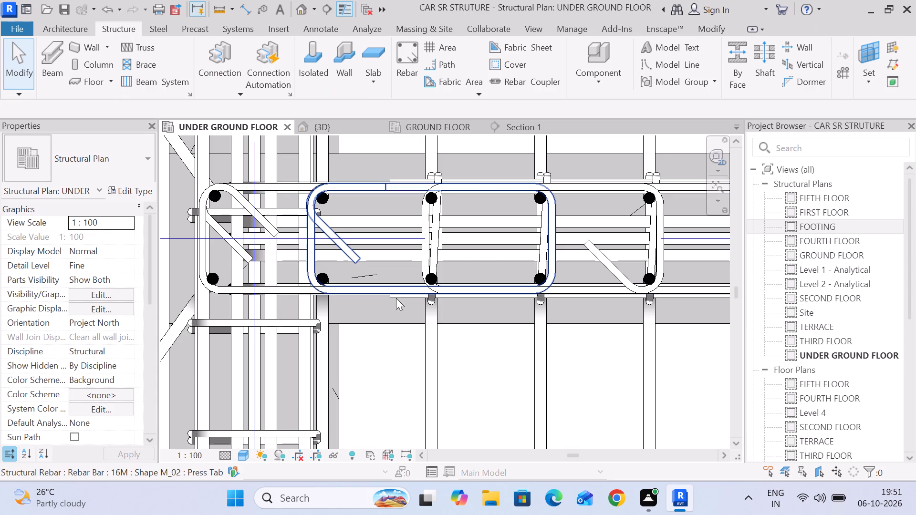
# Extend the middle 16M bars of the grid 4 beam into the column at grid A.
pyautogui.scroll(4, 394, 303)
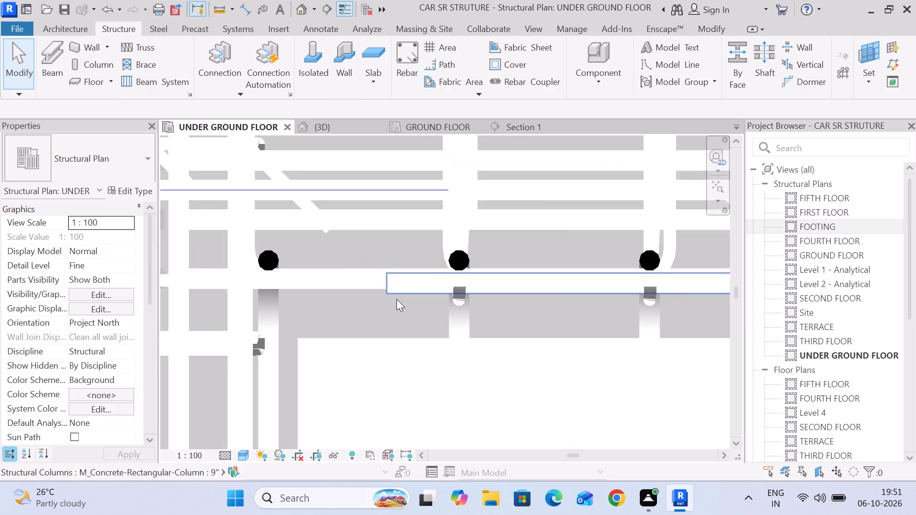
pyautogui.click(396, 299)
pyautogui.scroll(-4, 396, 299)
pyautogui.scroll(-1, 393, 359)
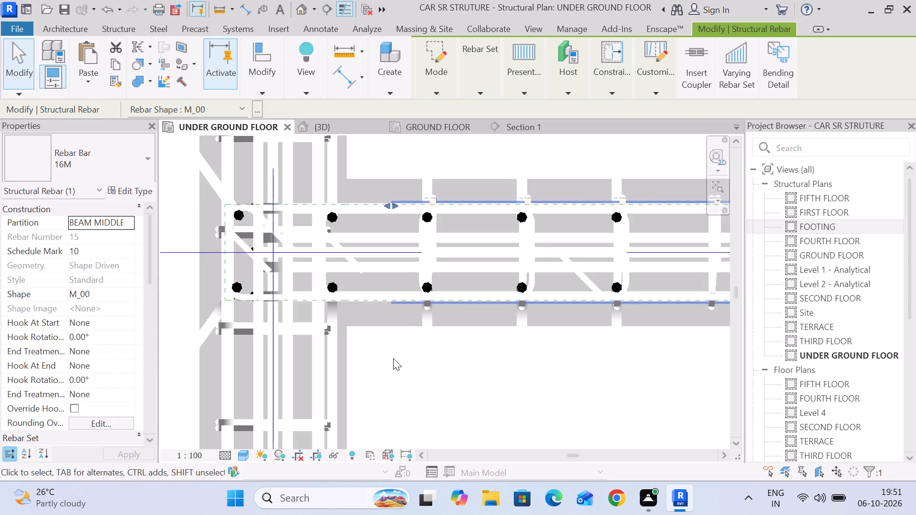
pyautogui.moveTo(395, 207); pyautogui.dragTo(259, 209)
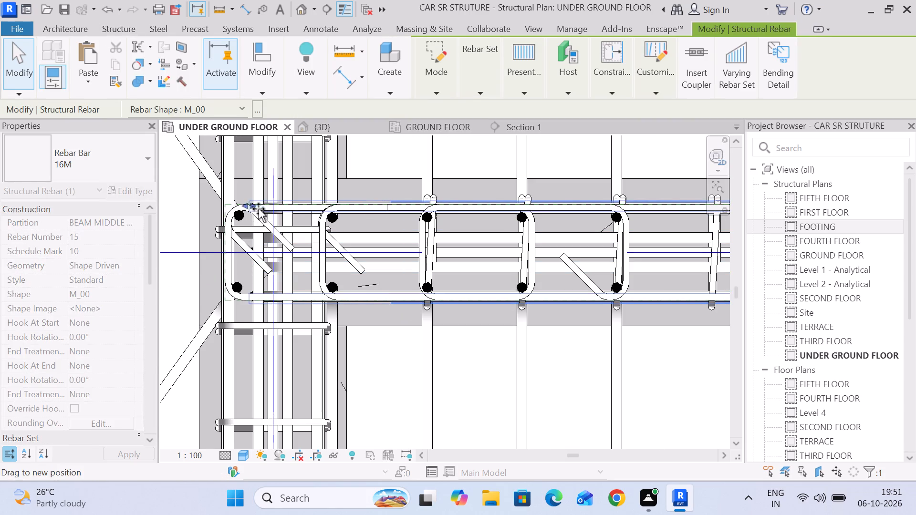
pyautogui.moveTo(259, 209); pyautogui.dragTo(260, 209)
pyautogui.click(392, 366)
# Examine the reinforced beam layout across the UNDER GROUND FLOOR plan, including the beams along grids 2 and 4.
pyautogui.scroll(-5, 392, 366)
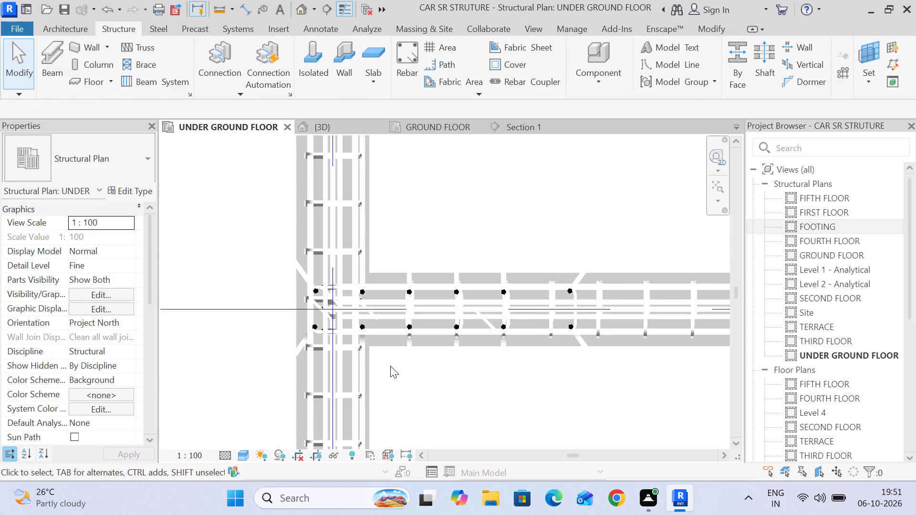
pyautogui.scroll(-5, 603, 324)
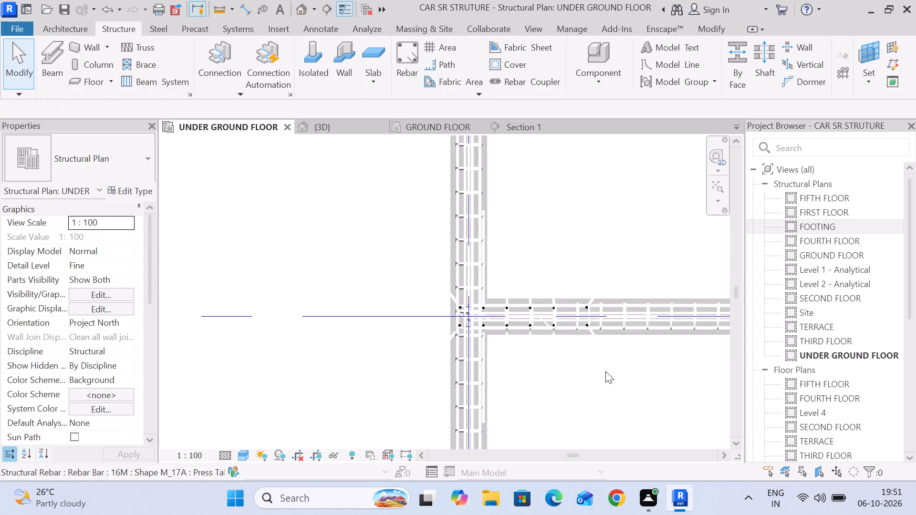
pyautogui.moveTo(605, 371); pyautogui.dragTo(459, 269, button='middle')
pyautogui.scroll(-15, 458, 269)
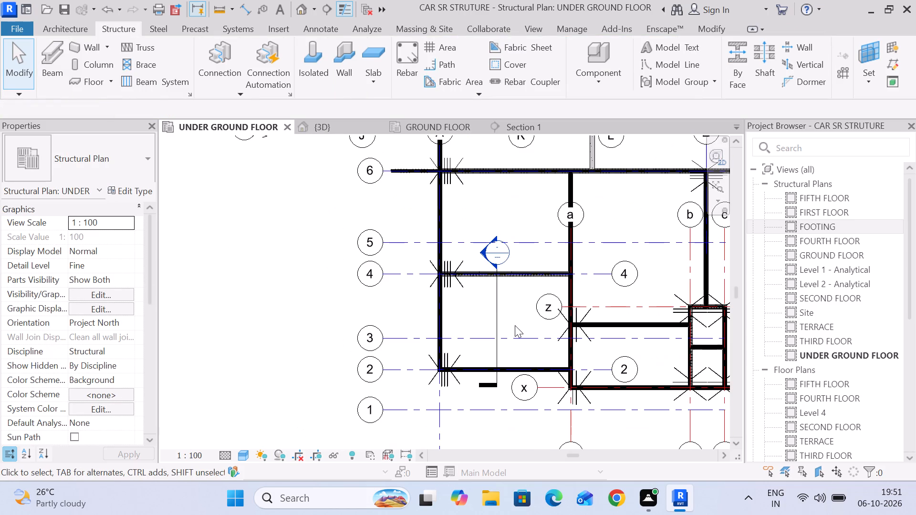
pyautogui.scroll(-2, 503, 305)
pyautogui.moveTo(503, 308); pyautogui.dragTo(405, 281, button='middle')
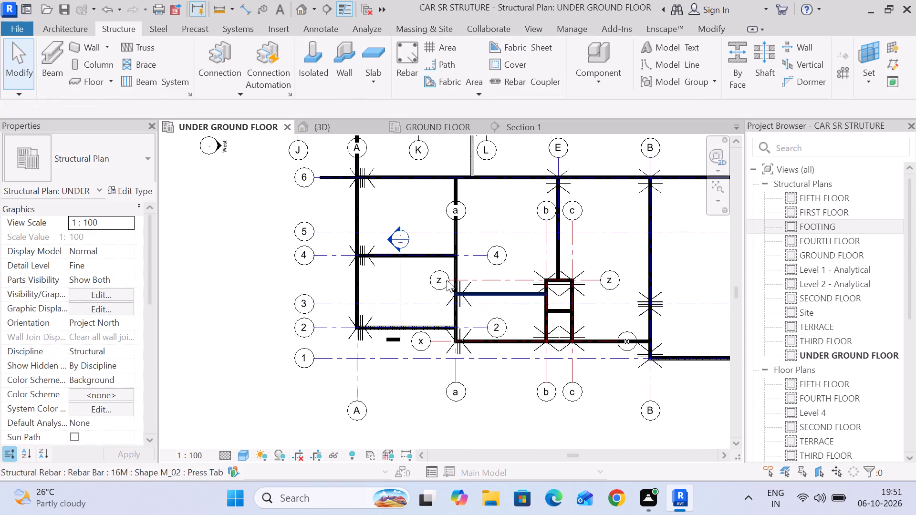
pyautogui.scroll(7, 425, 262)
pyautogui.scroll(4, 360, 285)
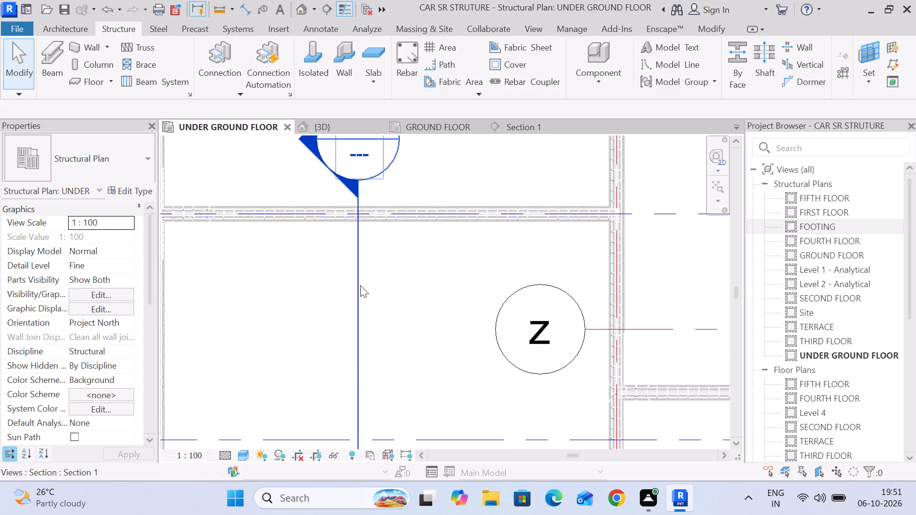
pyautogui.scroll(-8, 360, 286)
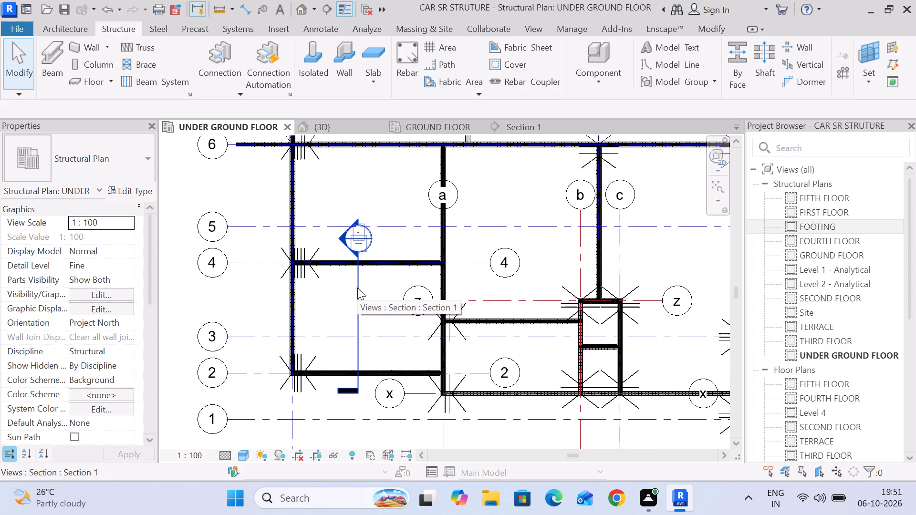
pyautogui.scroll(-5, 357, 288)
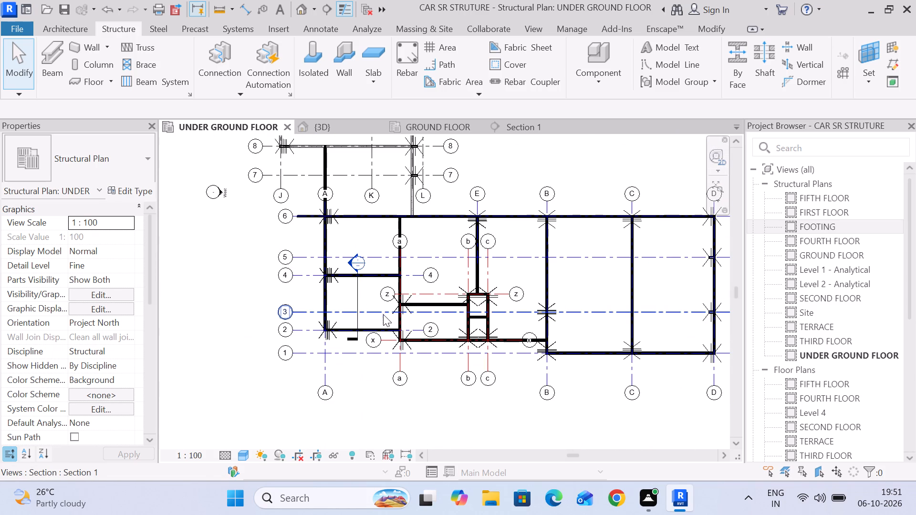
pyautogui.scroll(2, 546, 348)
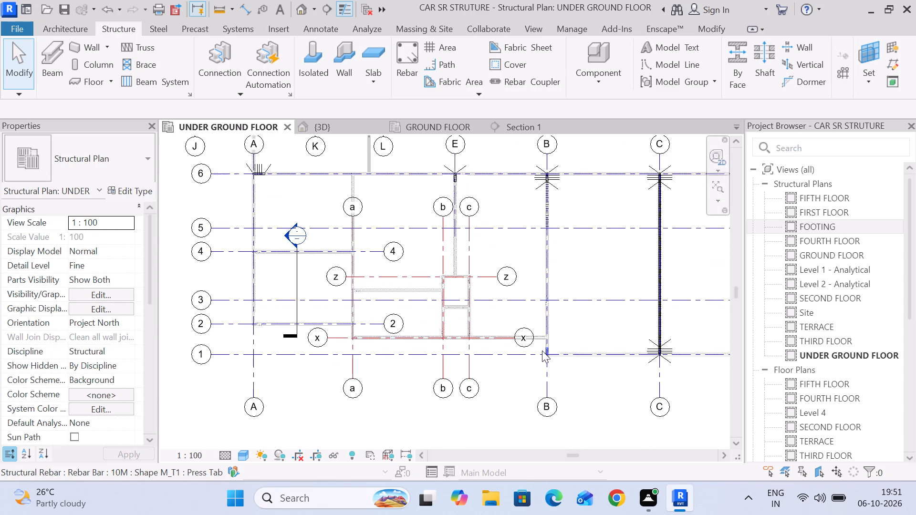
pyautogui.scroll(-2, 332, 312)
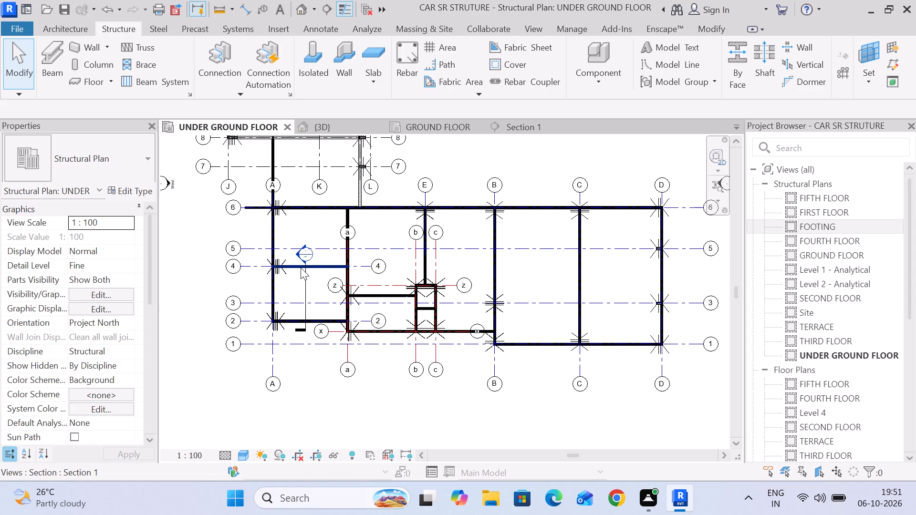
# Save the project.
pyautogui.hotkey('ctrl', 's')
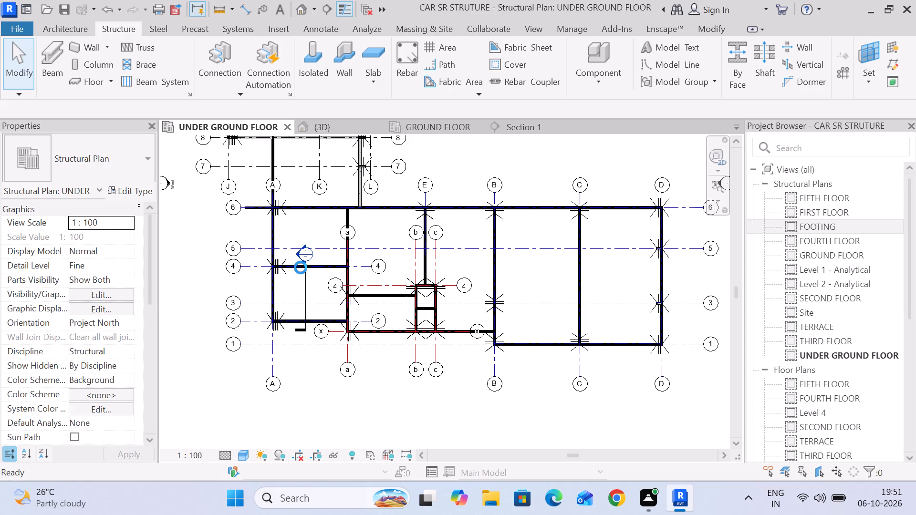
# Delete the Section 1 building section crossing the grid 2 and grid 4 beams.
pyautogui.click(306, 276)
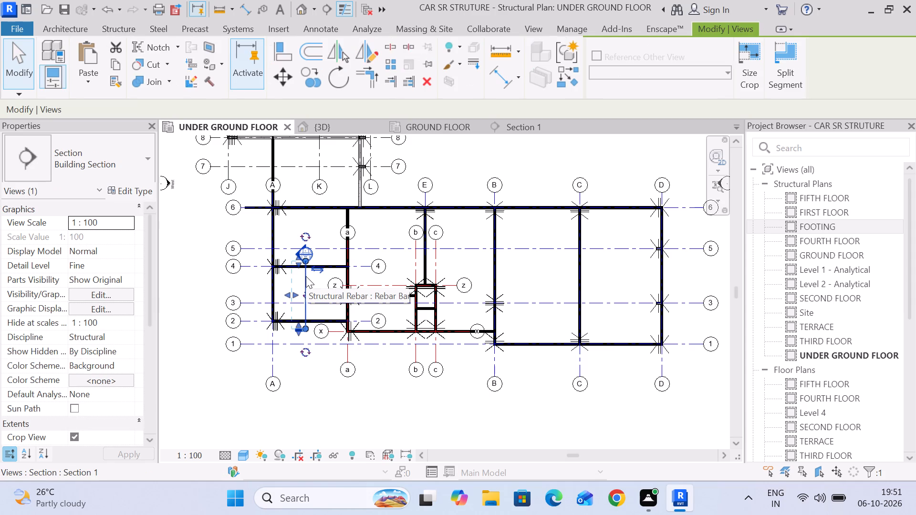
pyautogui.press('Delete')
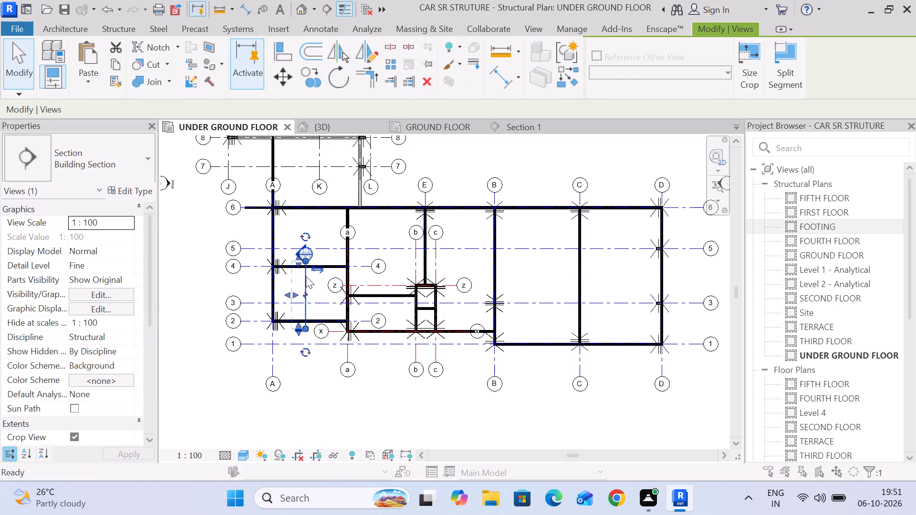
# Examine the beams on the UNDER GROUND FLOOR plan, from the block at grids J to L down to the grid A to D block.
pyautogui.click(501, 289)
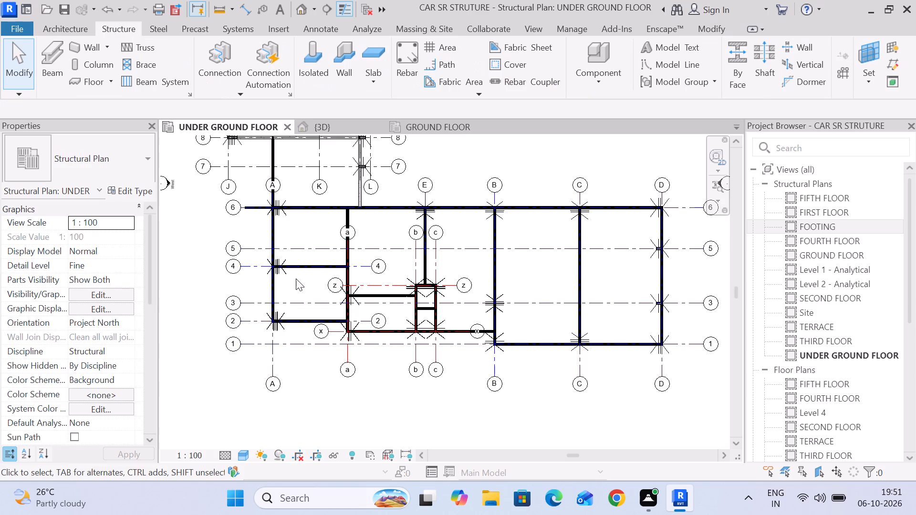
pyautogui.moveTo(299, 287); pyautogui.dragTo(325, 394, button='middle')
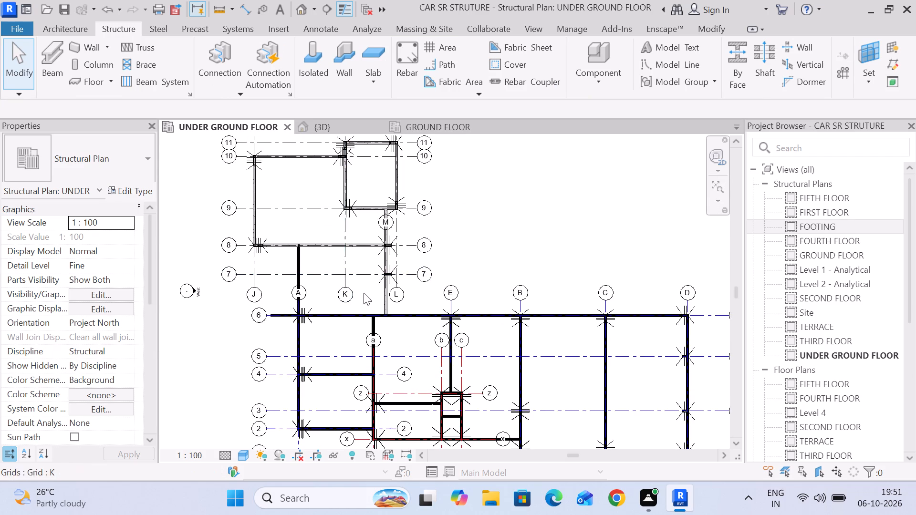
pyautogui.moveTo(364, 293); pyautogui.dragTo(371, 351, button='middle')
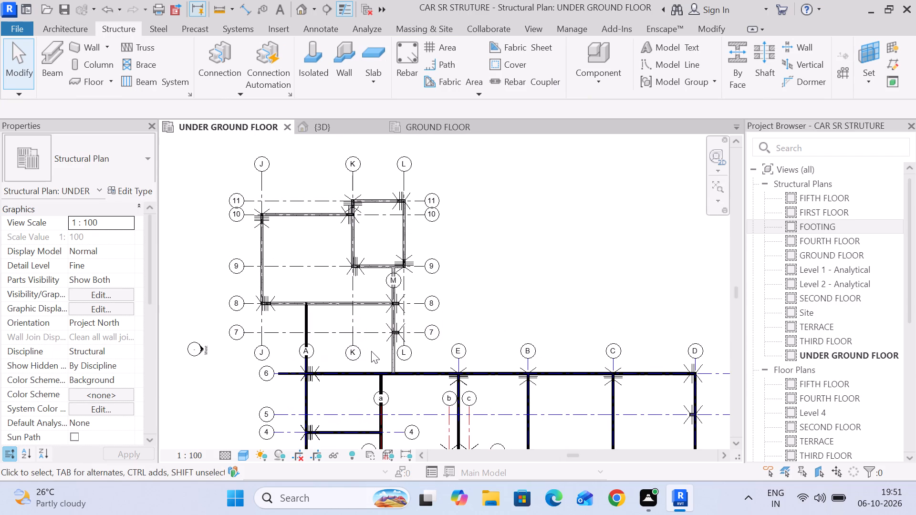
pyautogui.moveTo(371, 351); pyautogui.dragTo(376, 273, button='middle')
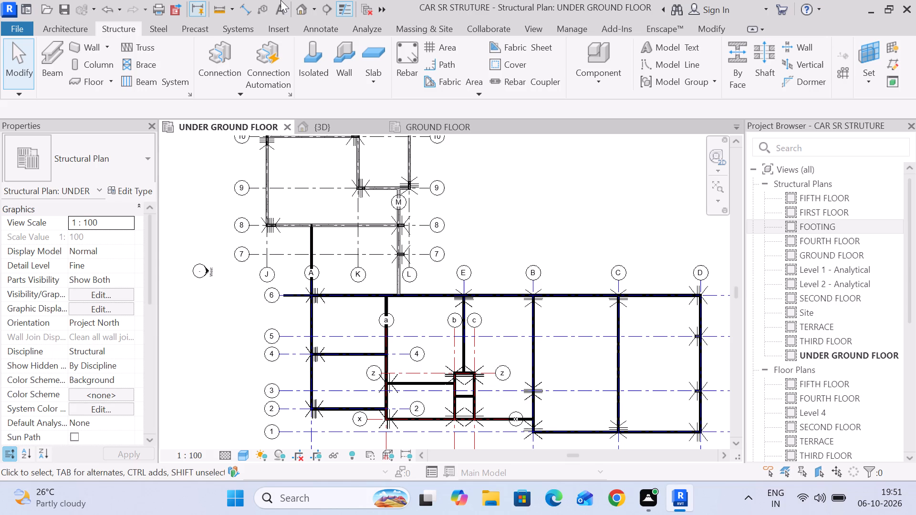
pyautogui.scroll(-3, 417, 164)
pyautogui.moveTo(460, 165); pyautogui.dragTo(449, 263, button='middle')
pyautogui.scroll(4, 448, 256)
pyautogui.moveTo(443, 267); pyautogui.dragTo(521, 202, button='middle')
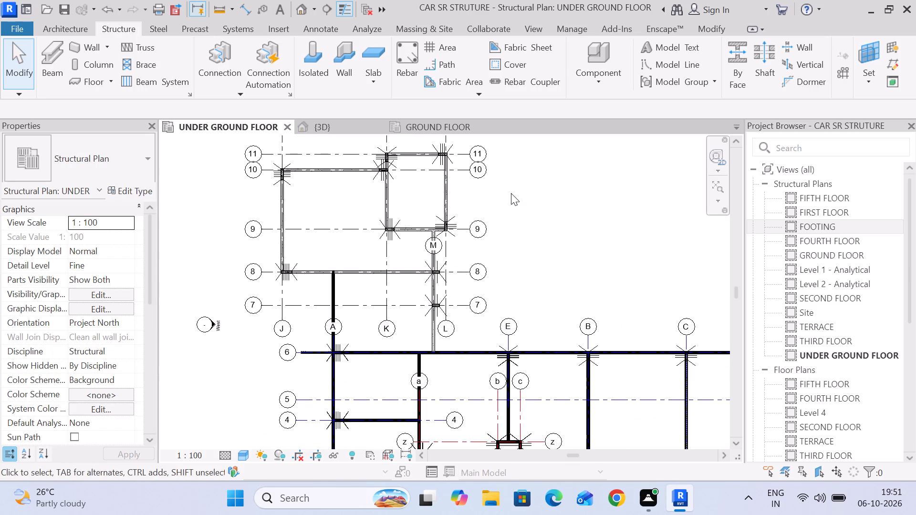
pyautogui.scroll(1, 511, 193)
pyautogui.moveTo(511, 193); pyautogui.dragTo(532, 175, button='middle')
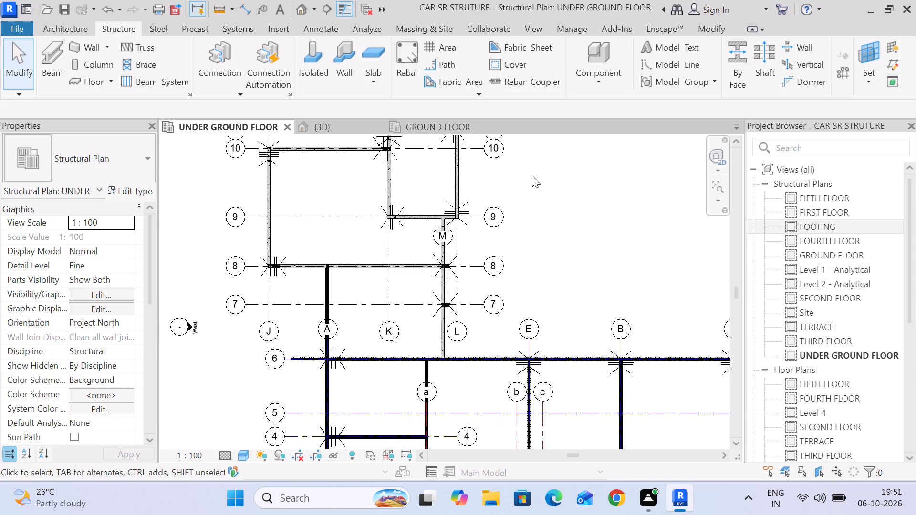
pyautogui.scroll(-3, 532, 175)
pyautogui.moveTo(571, 213); pyautogui.dragTo(561, 185, button='middle')
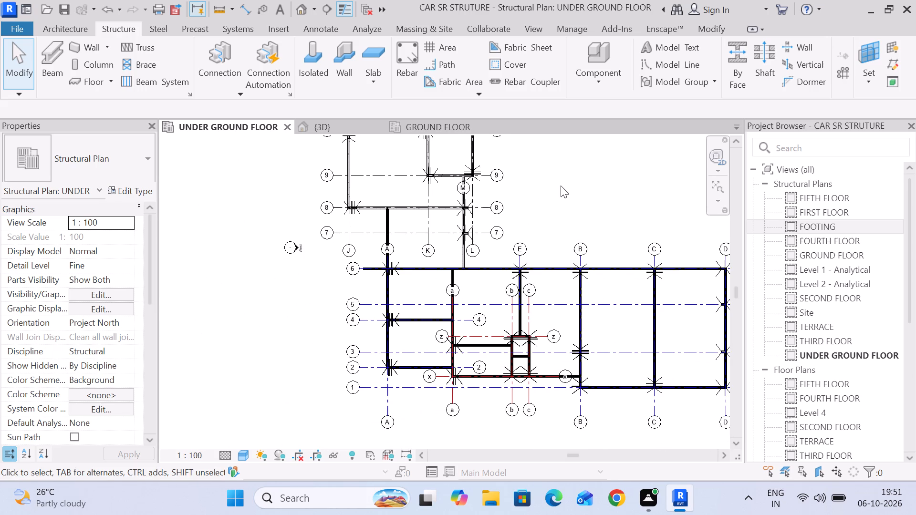
pyautogui.moveTo(563, 211); pyautogui.dragTo(535, 153, button='middle')
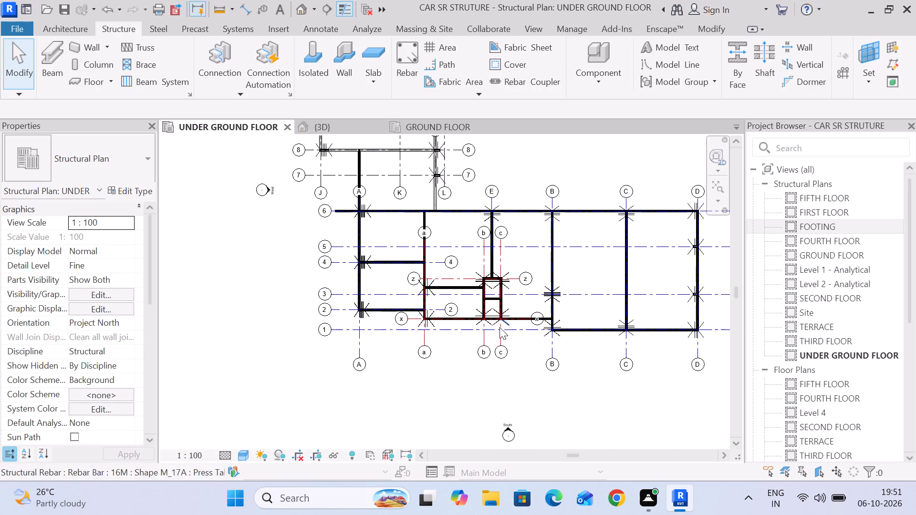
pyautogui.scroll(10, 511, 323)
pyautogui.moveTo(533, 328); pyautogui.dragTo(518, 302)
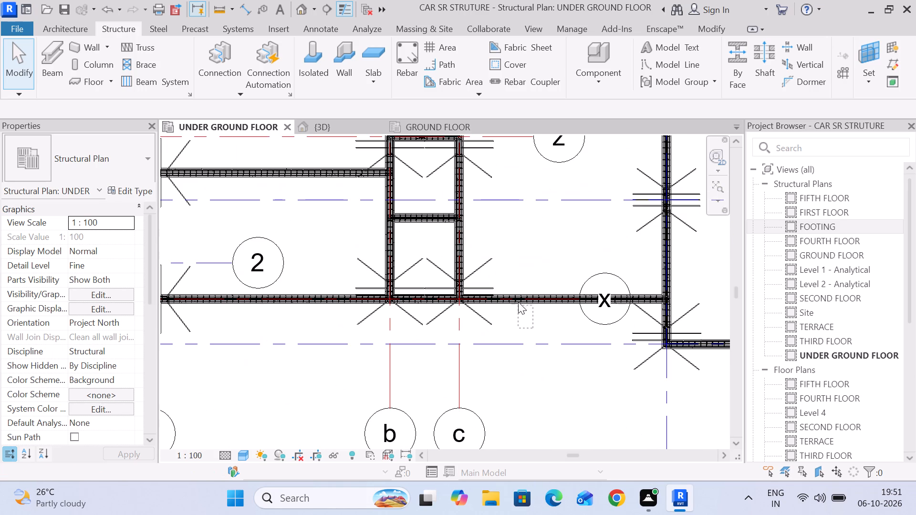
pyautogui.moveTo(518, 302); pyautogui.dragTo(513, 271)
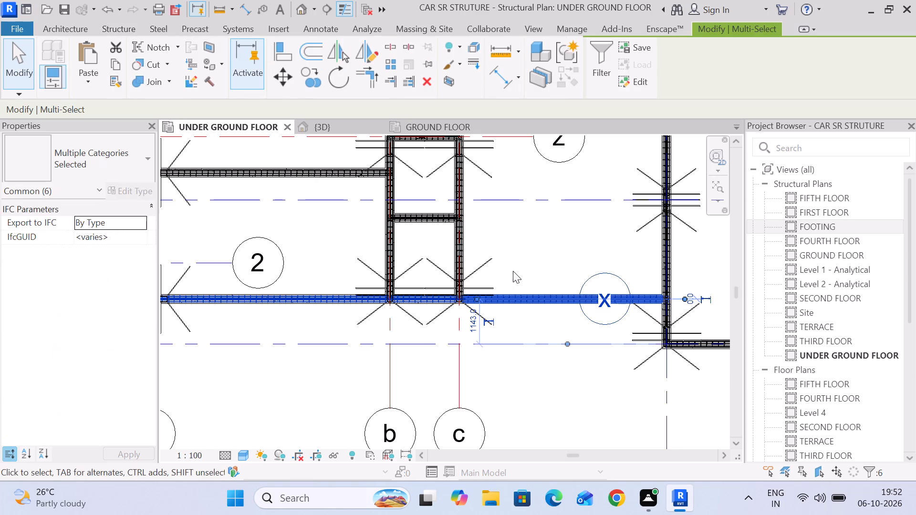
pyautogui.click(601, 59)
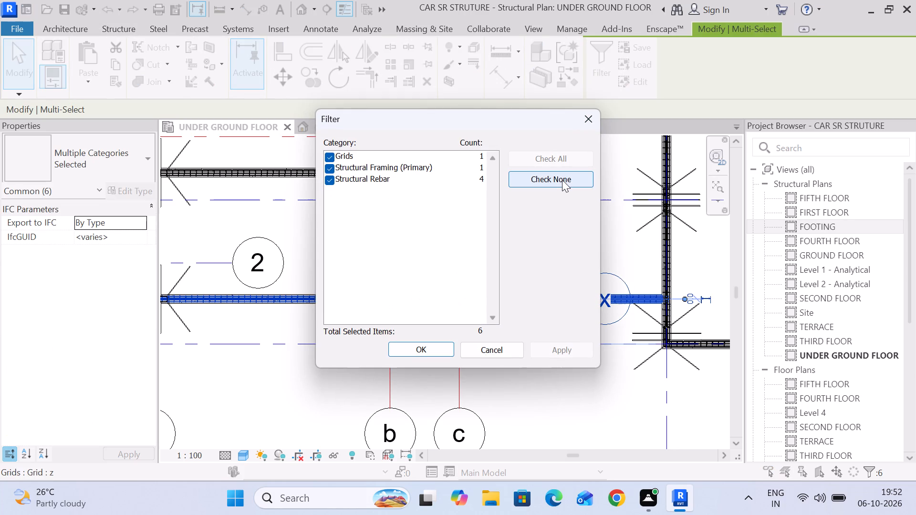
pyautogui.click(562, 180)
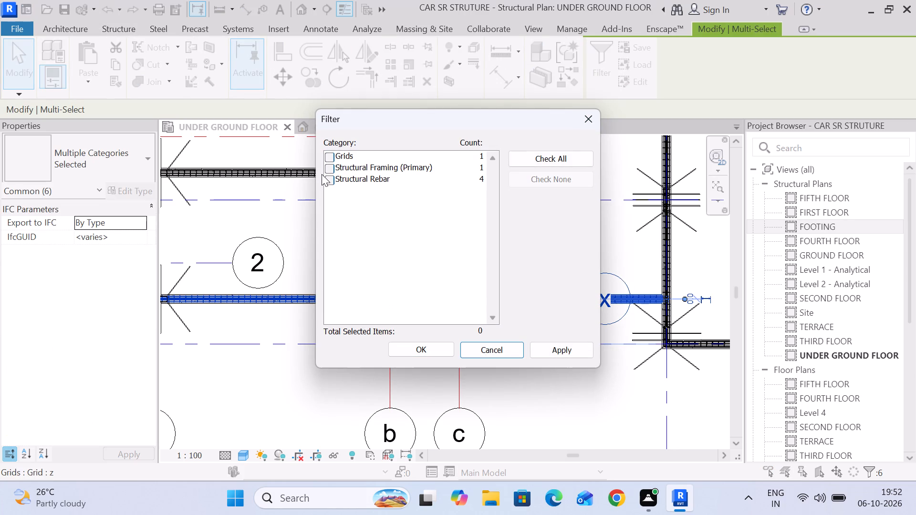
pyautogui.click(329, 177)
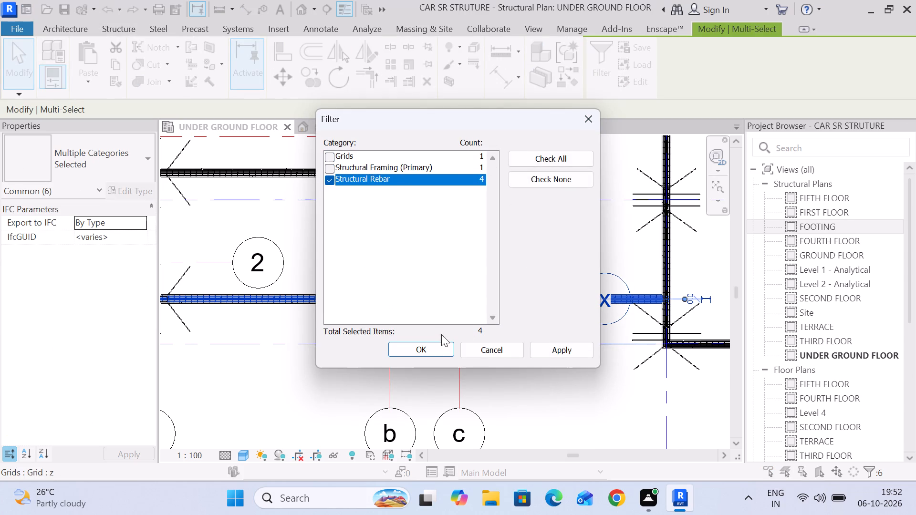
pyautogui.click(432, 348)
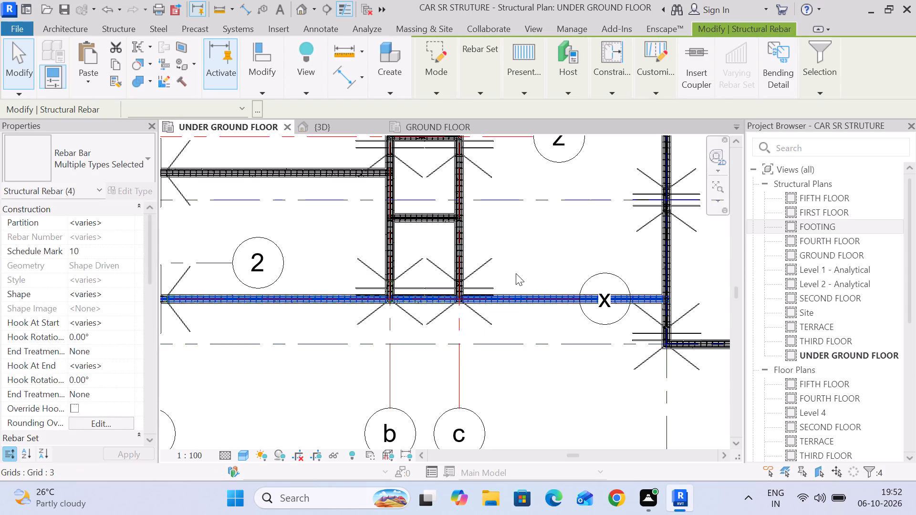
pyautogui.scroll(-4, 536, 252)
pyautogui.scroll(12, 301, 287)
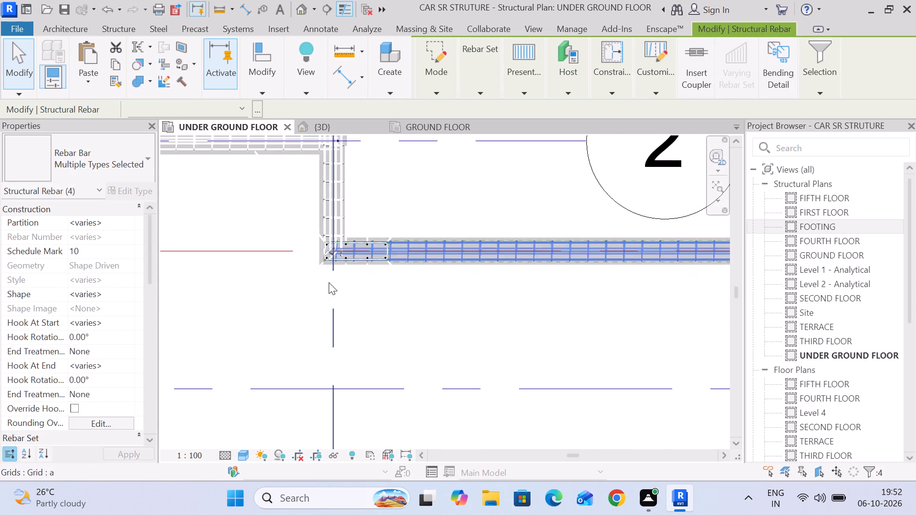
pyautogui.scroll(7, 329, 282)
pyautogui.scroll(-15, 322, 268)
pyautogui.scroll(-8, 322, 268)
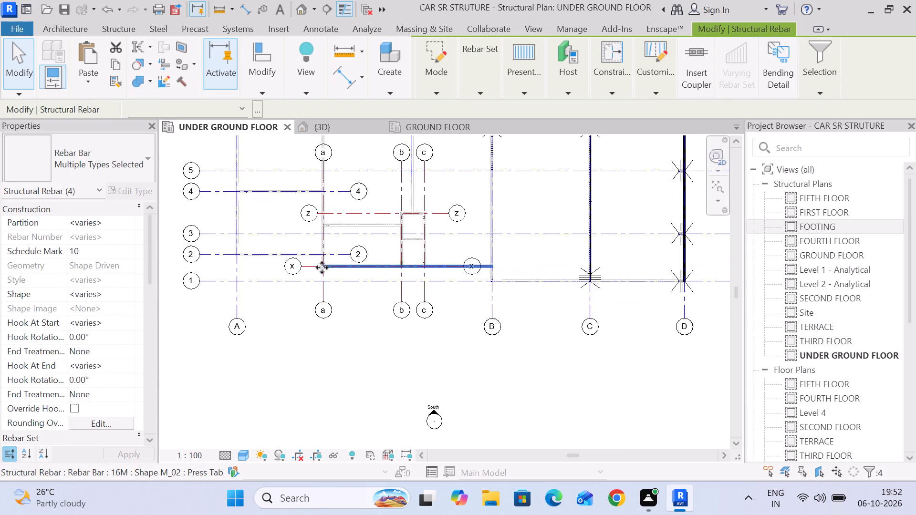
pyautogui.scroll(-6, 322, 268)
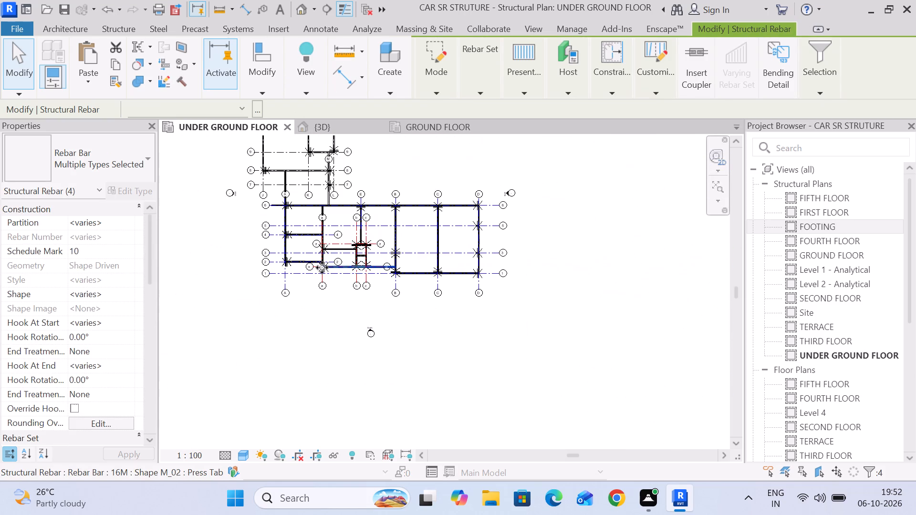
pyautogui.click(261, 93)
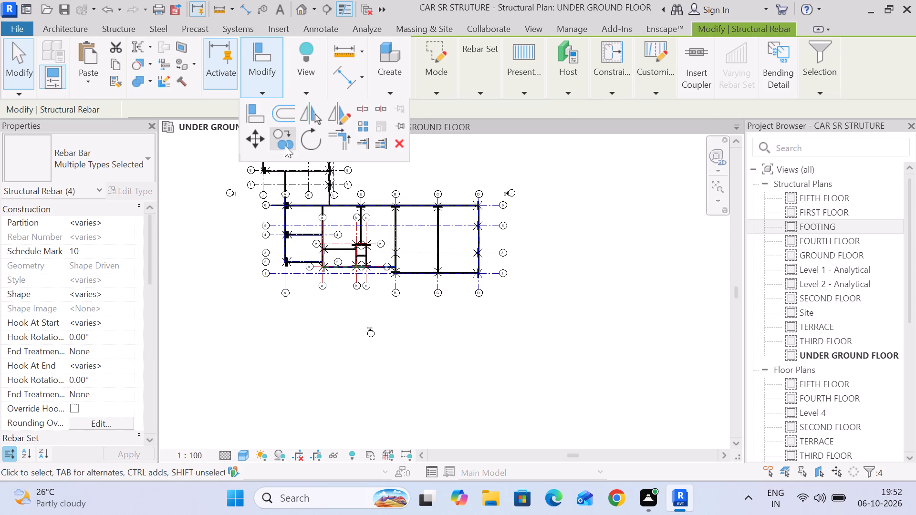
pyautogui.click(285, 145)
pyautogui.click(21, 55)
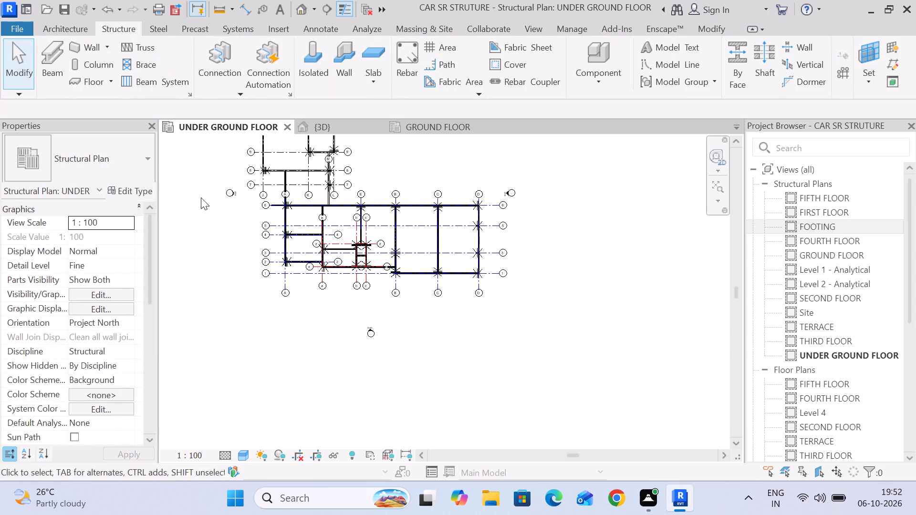
# Set the rebar cover of the grid 8 beam starting at grid J to beam <25 mm>.
pyautogui.scroll(-5, 230, 194)
pyautogui.moveTo(231, 194); pyautogui.dragTo(235, 242, button='middle')
pyautogui.scroll(4, 246, 230)
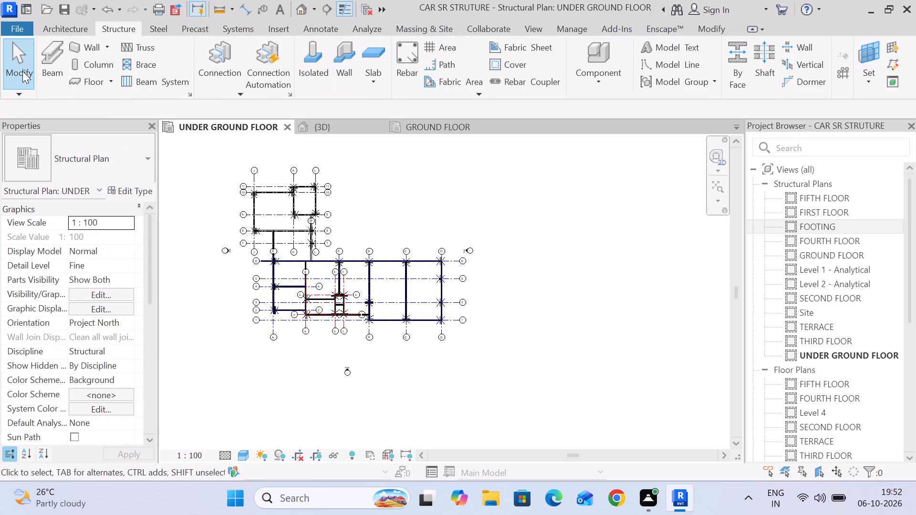
pyautogui.click(22, 71)
pyautogui.scroll(2, 278, 232)
pyautogui.middleClick(280, 234)
pyautogui.scroll(5, 280, 234)
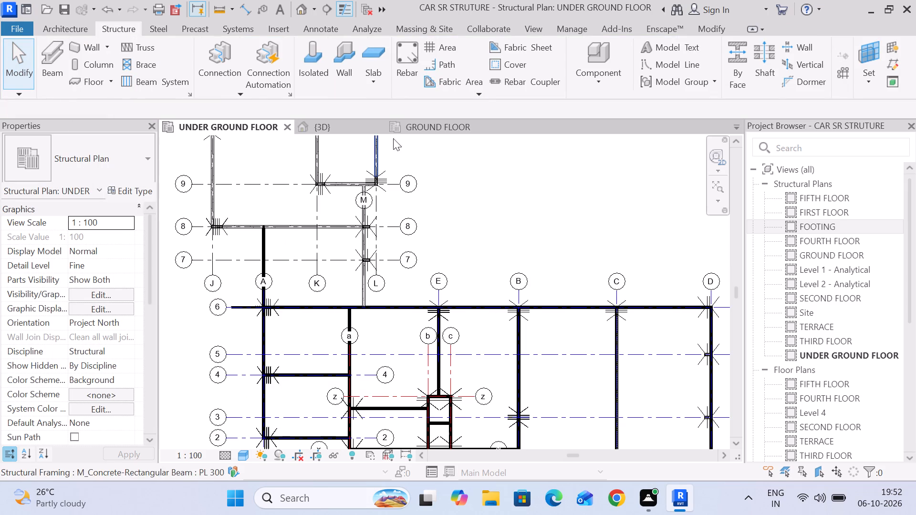
pyautogui.click(505, 64)
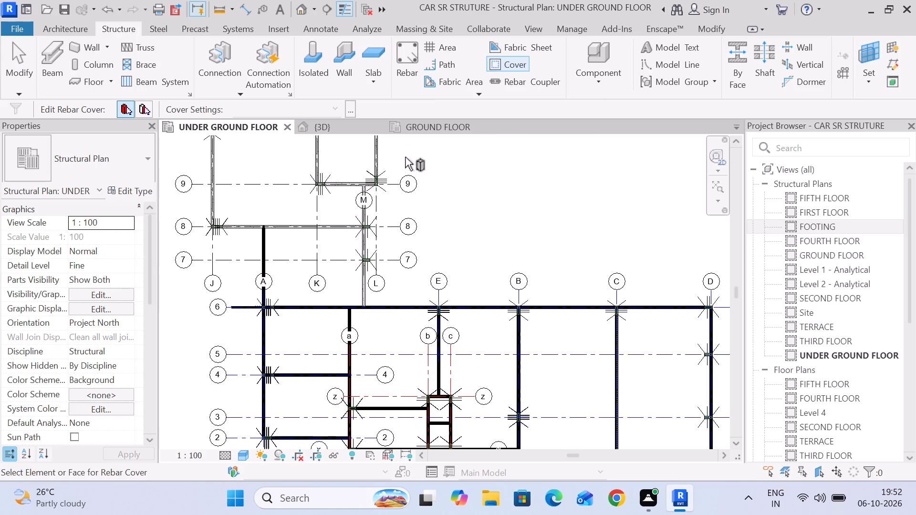
pyautogui.click(280, 233)
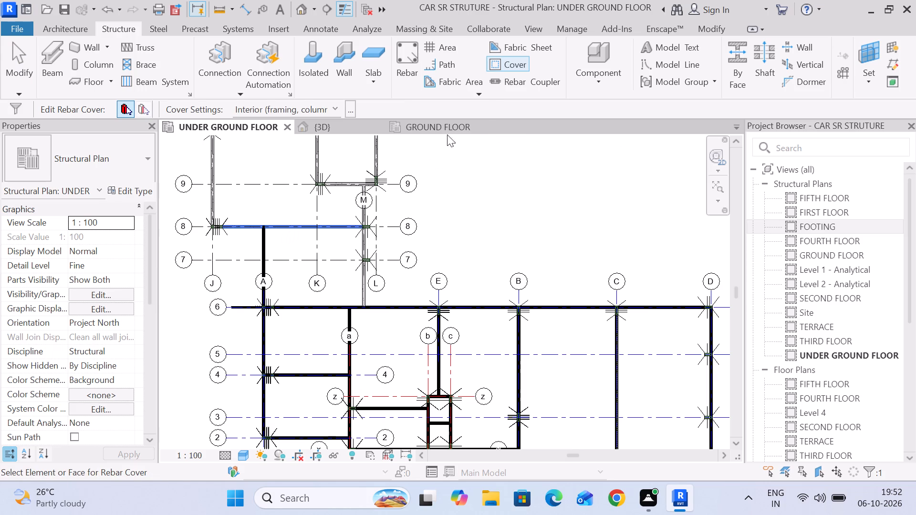
pyautogui.click(338, 108)
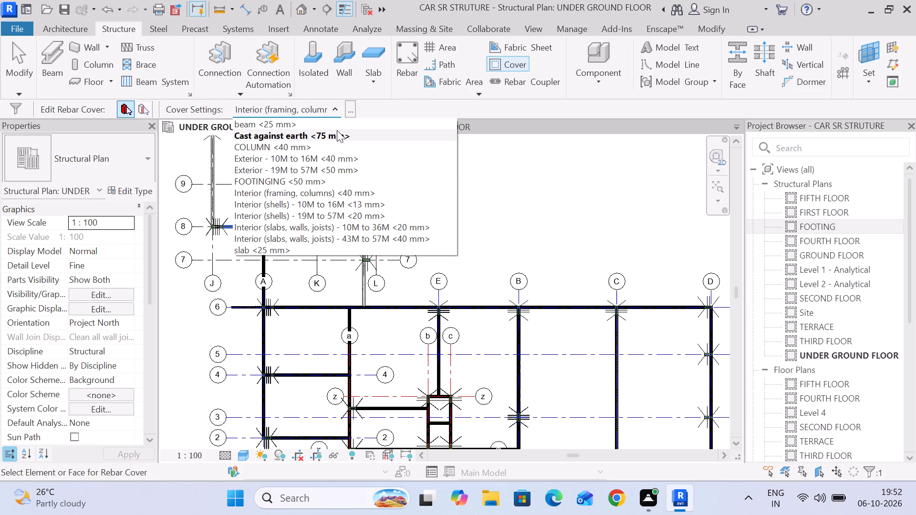
pyautogui.click(336, 123)
pyautogui.click(14, 55)
# Copy only the four structural rebar sets of the grid x beam onto the grid 8 beam, from the grid a column corner to the grid J column corner.
pyautogui.scroll(-4, 263, 238)
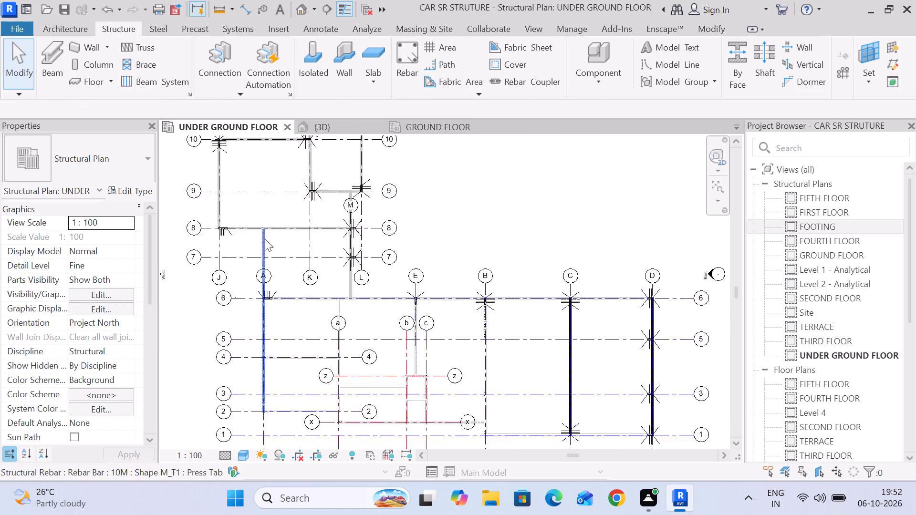
pyautogui.scroll(-1, 265, 239)
pyautogui.scroll(5, 349, 347)
pyautogui.scroll(3, 303, 344)
pyautogui.moveTo(303, 355); pyautogui.dragTo(366, 237, button='middle')
pyautogui.scroll(5, 371, 240)
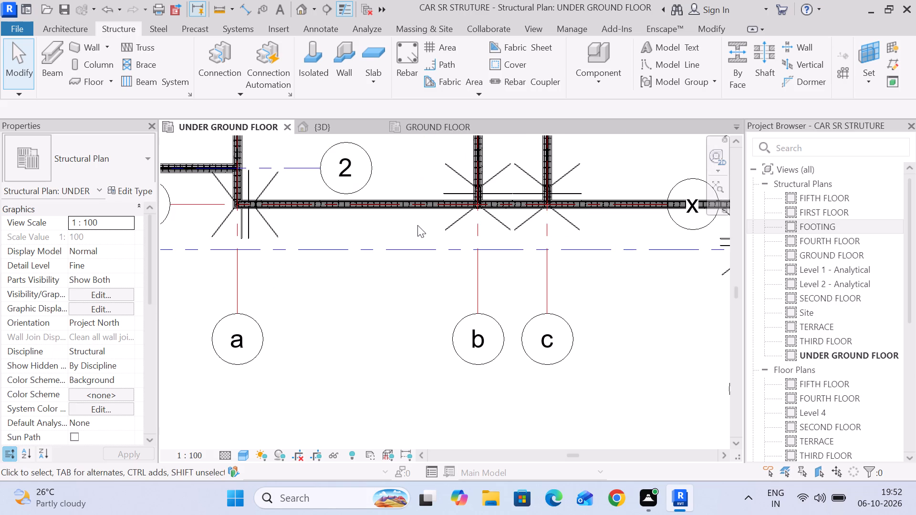
pyautogui.moveTo(417, 225); pyautogui.dragTo(393, 175)
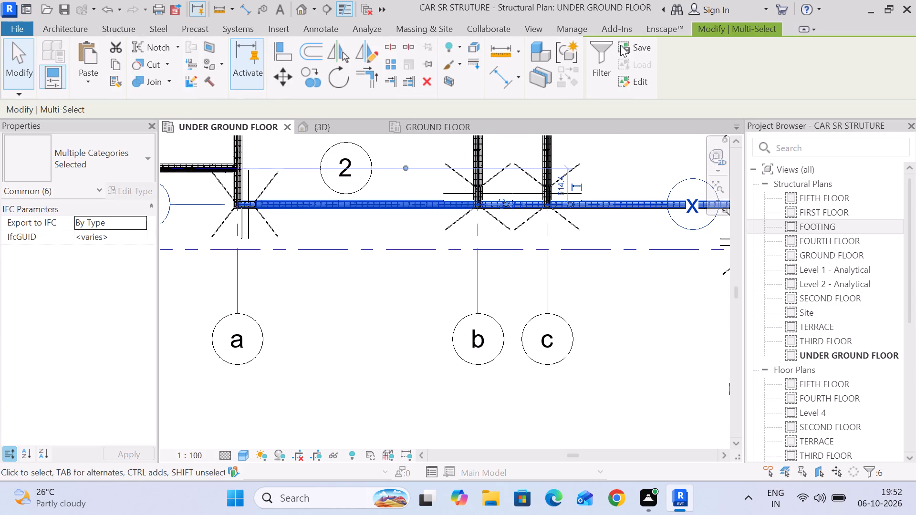
pyautogui.click(604, 43)
pyautogui.click(543, 178)
pyautogui.click(327, 181)
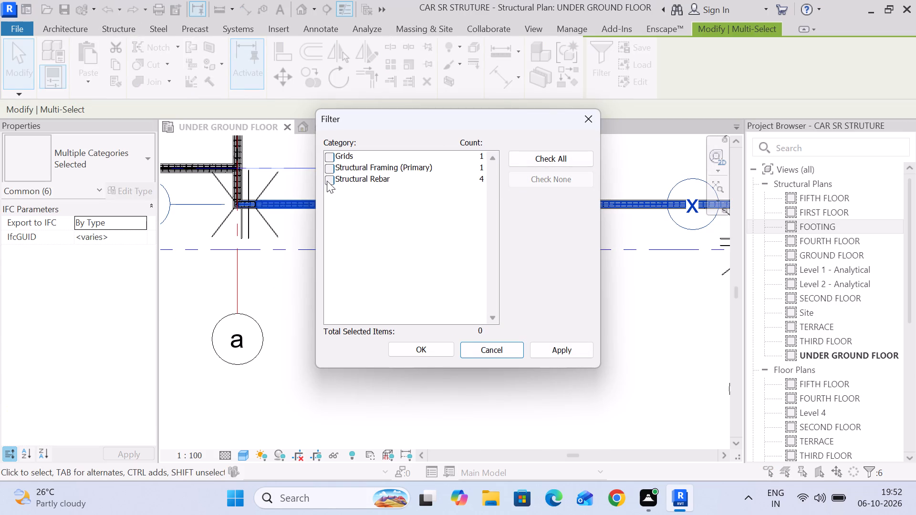
pyautogui.click(403, 346)
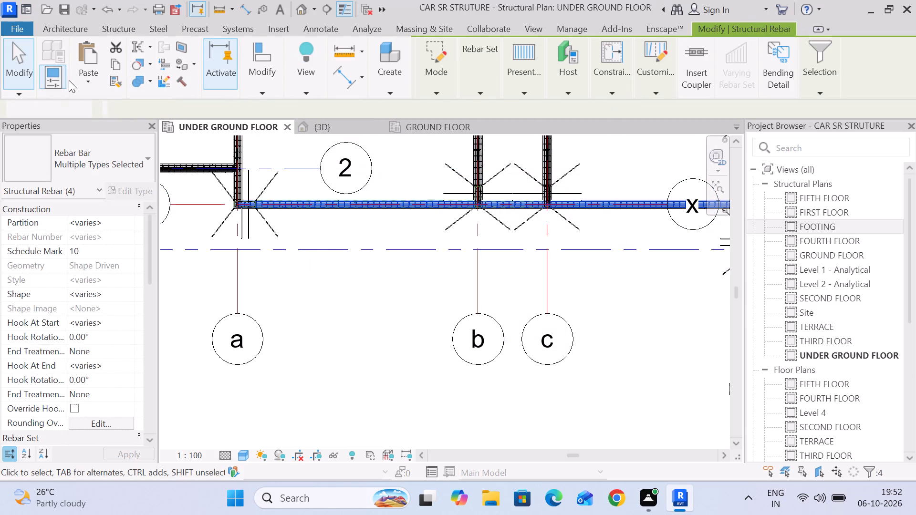
pyautogui.click(258, 85)
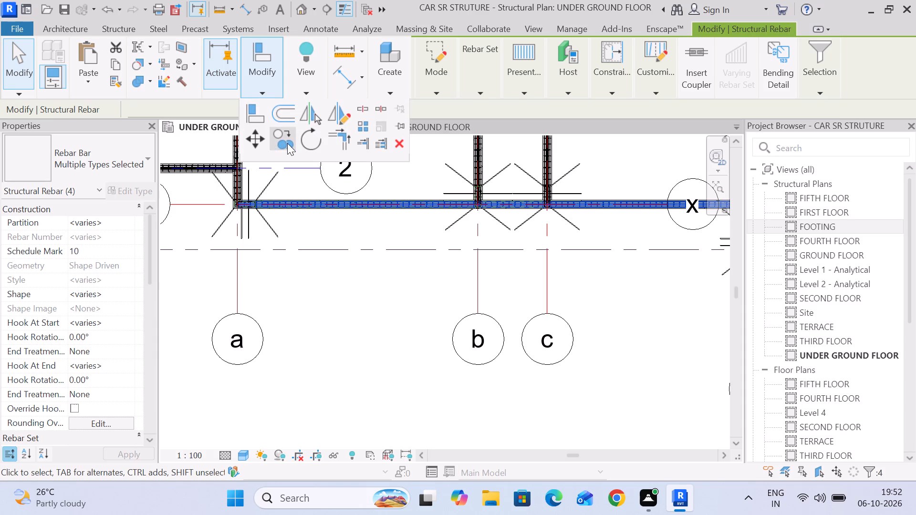
pyautogui.click(287, 143)
pyautogui.scroll(19, 239, 215)
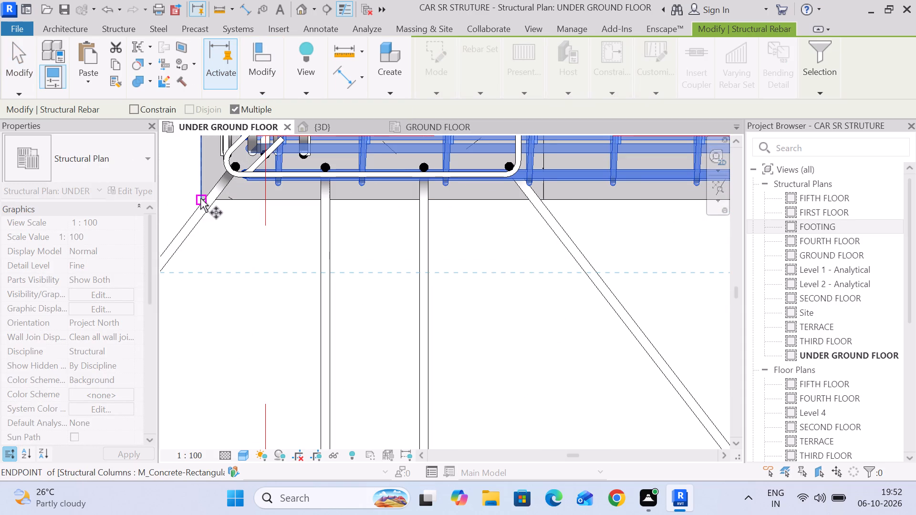
pyautogui.click(200, 198)
pyautogui.scroll(-7, 202, 200)
pyautogui.scroll(-20, 203, 200)
pyautogui.scroll(-2, 203, 200)
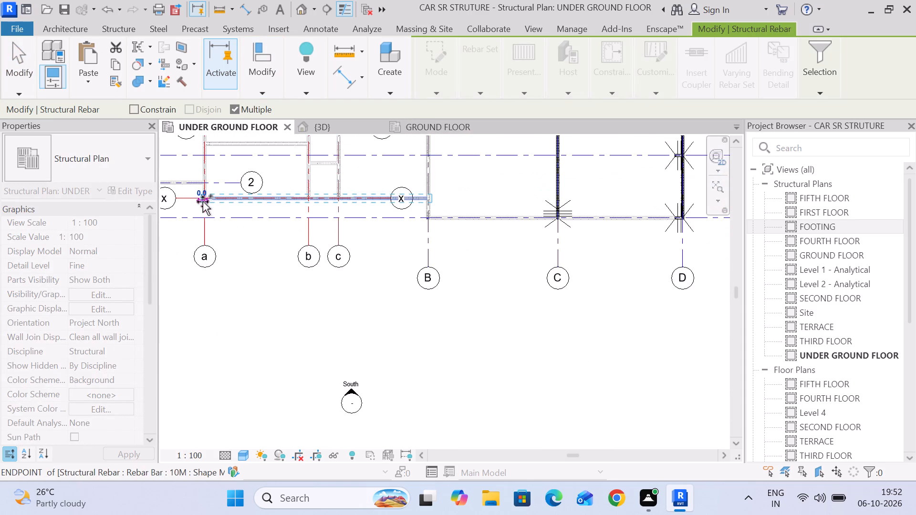
pyautogui.scroll(-3, 203, 202)
pyautogui.moveTo(203, 202); pyautogui.dragTo(470, 384, button='middle')
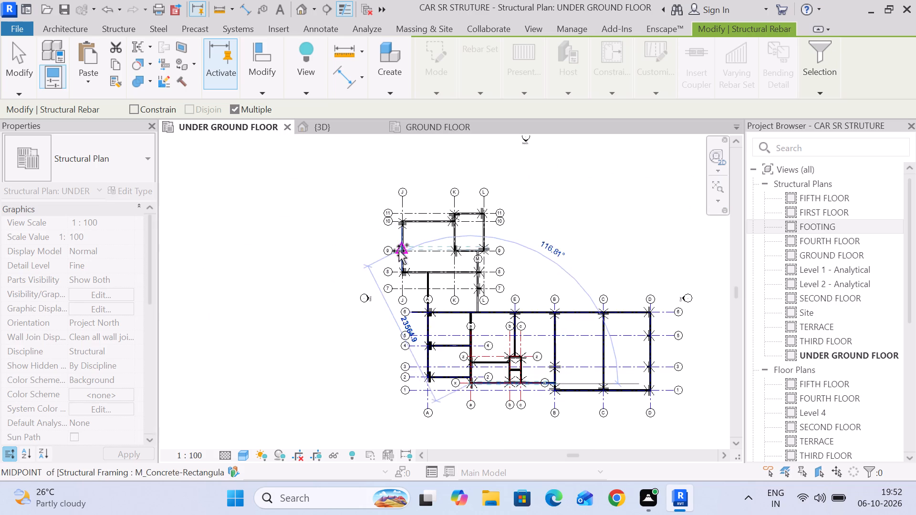
pyautogui.scroll(12, 399, 251)
pyautogui.scroll(13, 401, 294)
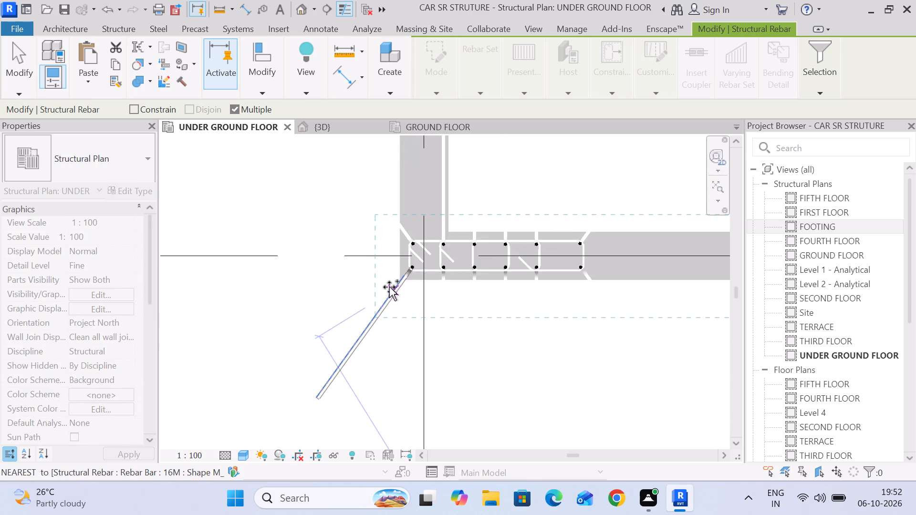
pyautogui.scroll(7, 400, 279)
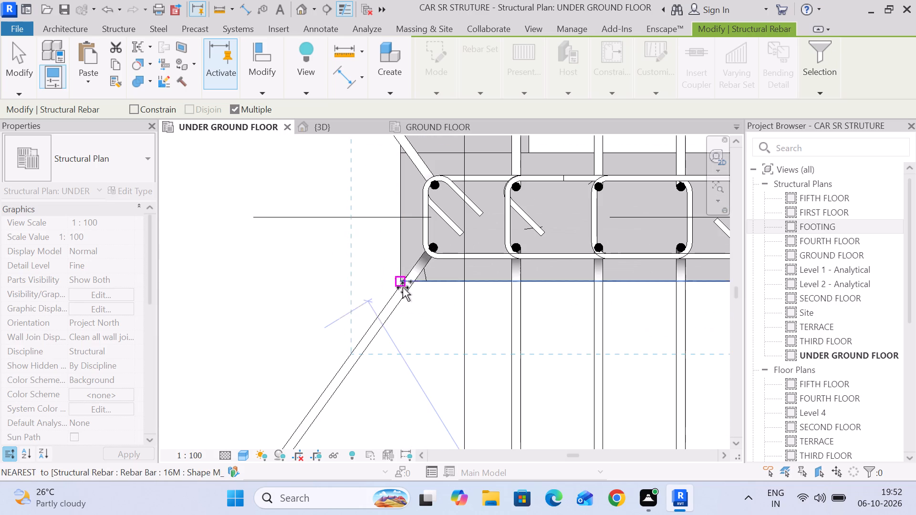
pyautogui.click(401, 281)
pyautogui.scroll(-3, 401, 281)
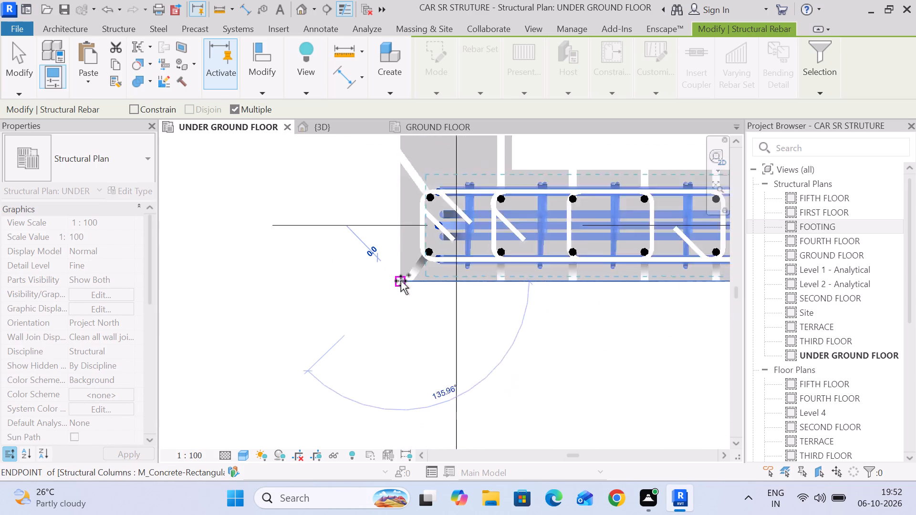
pyautogui.scroll(-3, 401, 281)
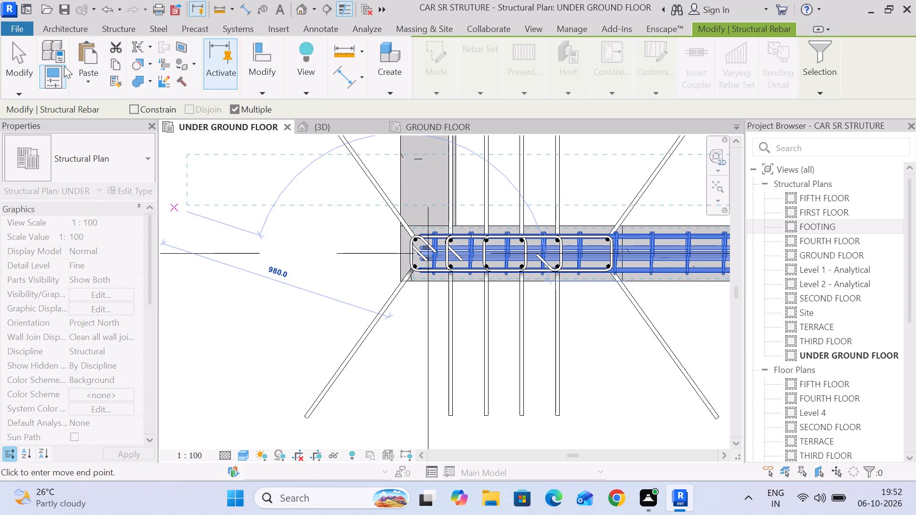
pyautogui.click(7, 73)
# Shorten the overhanging 16M longitudinal bars of the grid 8 beam, including the middle bars, so they end inside the column at grid M.
pyautogui.scroll(-6, 339, 217)
pyautogui.moveTo(338, 215); pyautogui.dragTo(176, 200, button='middle')
pyautogui.scroll(-4, 436, 228)
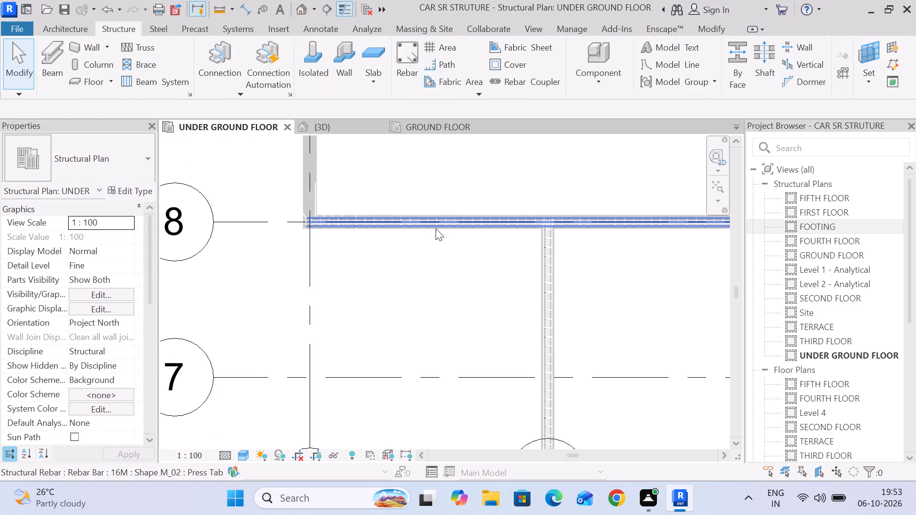
pyautogui.moveTo(437, 228); pyautogui.dragTo(255, 228, button='middle')
pyautogui.scroll(11, 366, 232)
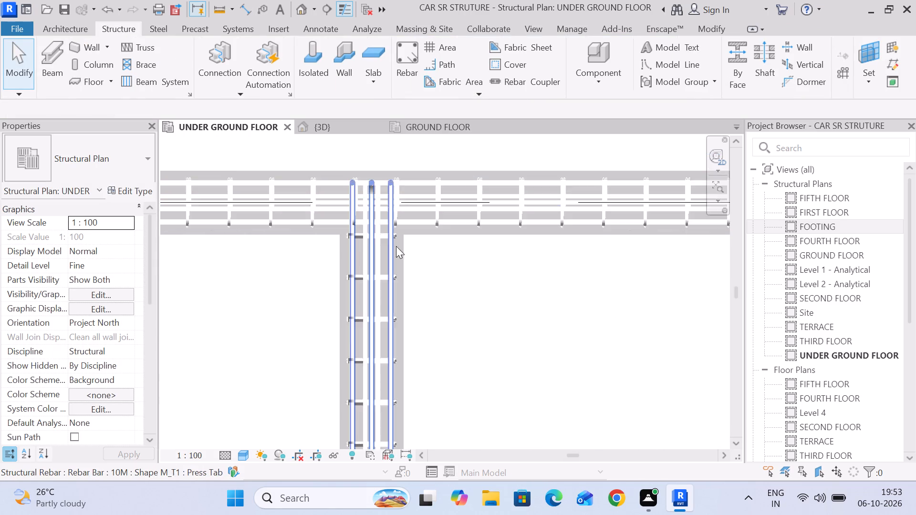
pyautogui.scroll(-9, 405, 250)
pyautogui.moveTo(526, 275); pyautogui.dragTo(343, 220, button='middle')
pyautogui.moveTo(500, 233); pyautogui.dragTo(279, 229, button='middle')
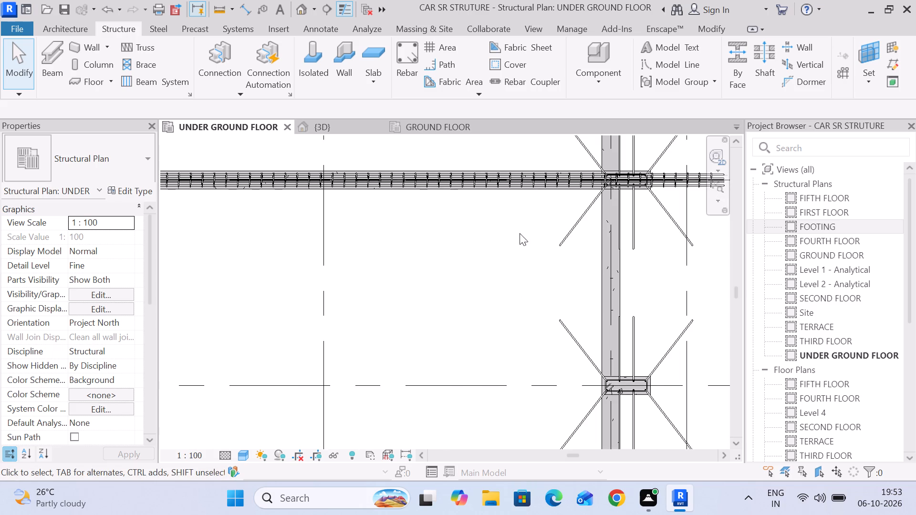
pyautogui.moveTo(520, 233); pyautogui.dragTo(342, 228, button='middle')
pyautogui.moveTo(528, 178); pyautogui.dragTo(505, 178, button='middle')
pyautogui.scroll(7, 505, 178)
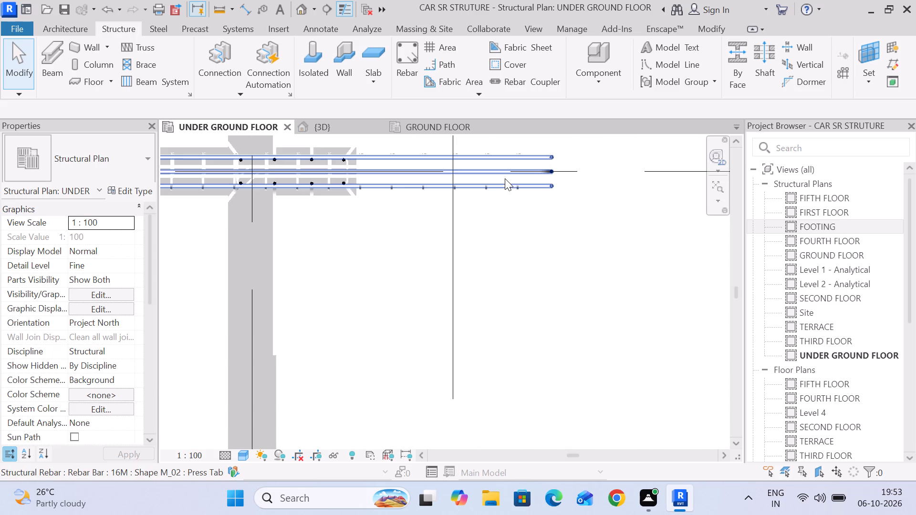
pyautogui.click(507, 193)
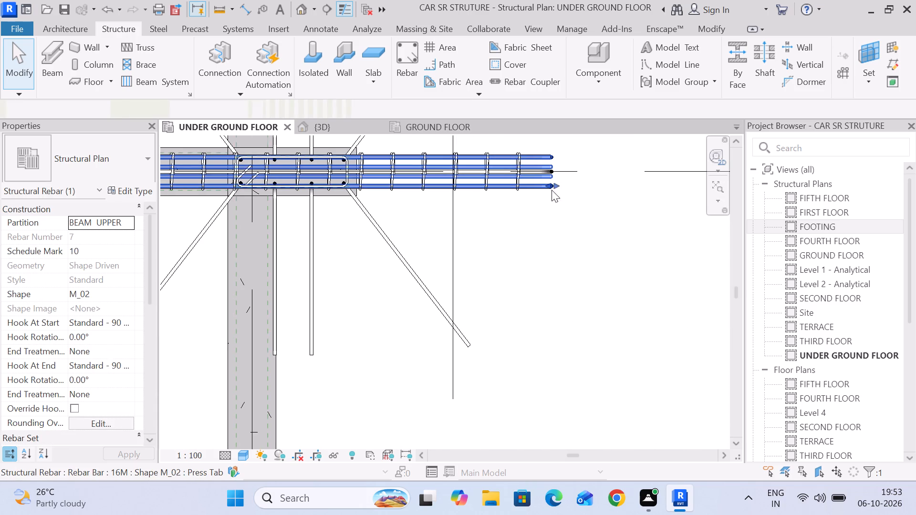
pyautogui.moveTo(553, 185); pyautogui.dragTo(346, 189)
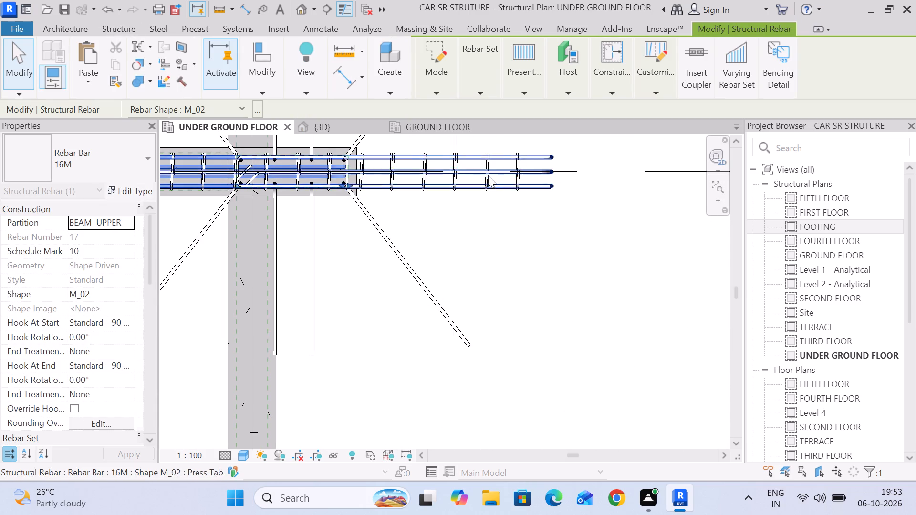
pyautogui.click(549, 190)
pyautogui.moveTo(547, 188); pyautogui.dragTo(343, 191)
pyautogui.click(474, 179)
pyautogui.click(534, 185)
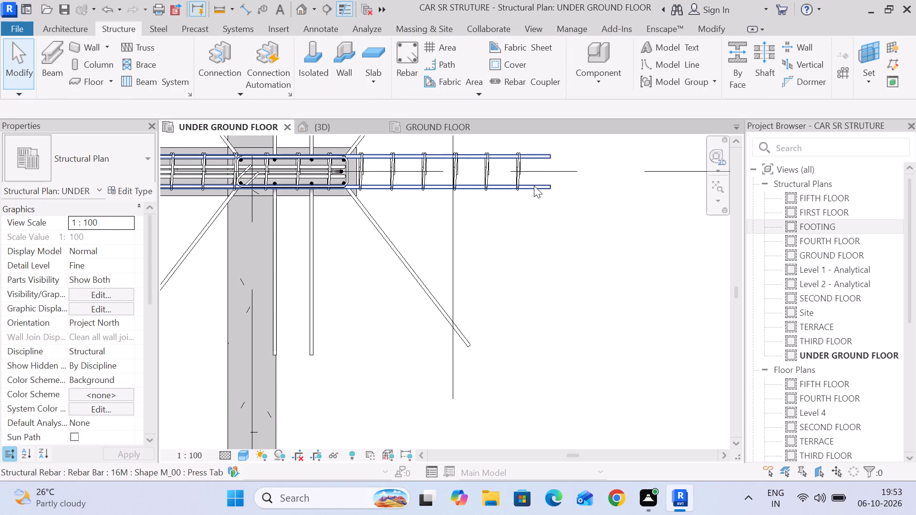
pyautogui.moveTo(543, 159); pyautogui.dragTo(343, 157)
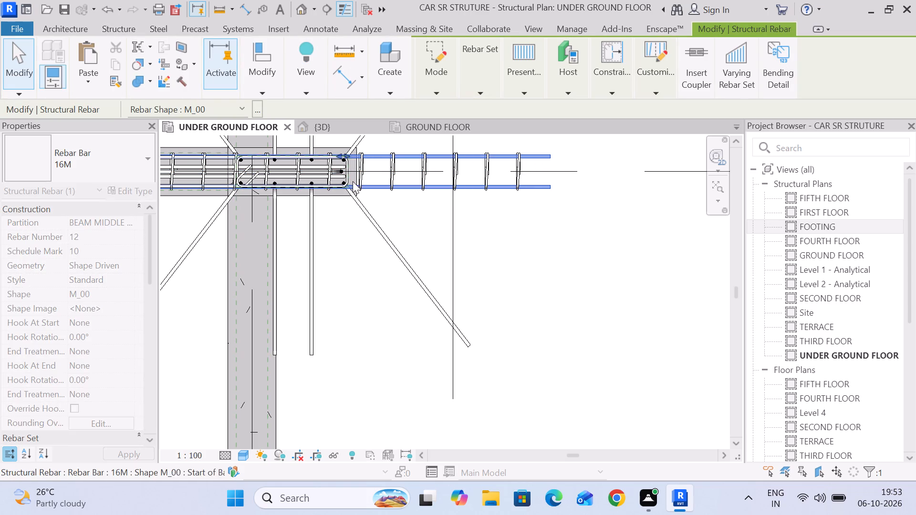
# Shorten the 10M stirrup distribution along the grid 8 beam so its last stirrup sits at grid M.
pyautogui.click(516, 171)
pyautogui.moveTo(514, 169); pyautogui.dragTo(360, 169)
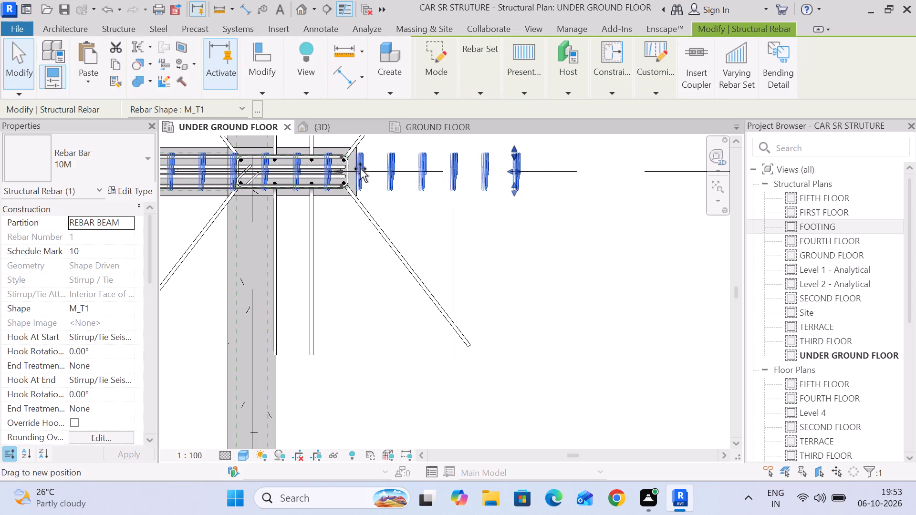
pyautogui.moveTo(360, 169); pyautogui.dragTo(255, 177)
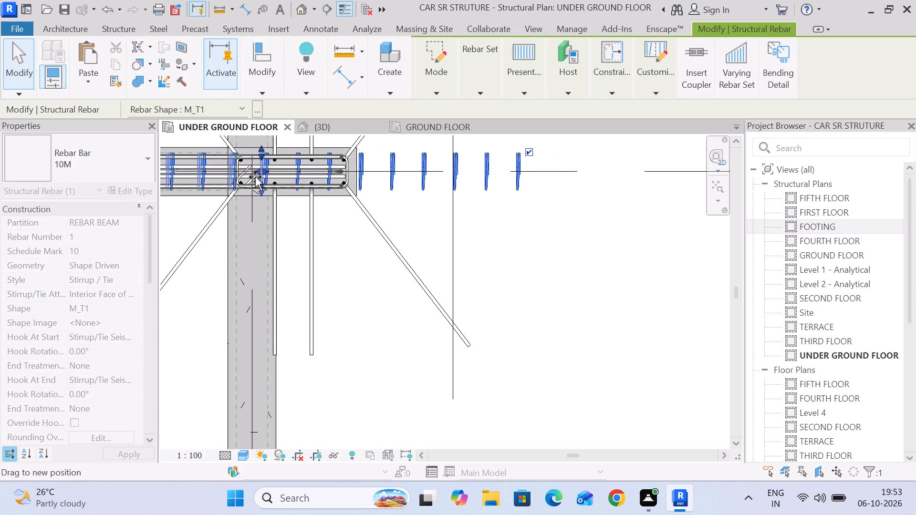
pyautogui.moveTo(255, 177); pyautogui.dragTo(253, 177)
pyautogui.scroll(-4, 329, 251)
pyautogui.moveTo(326, 251); pyautogui.dragTo(449, 211, button='middle')
pyautogui.scroll(1, 449, 211)
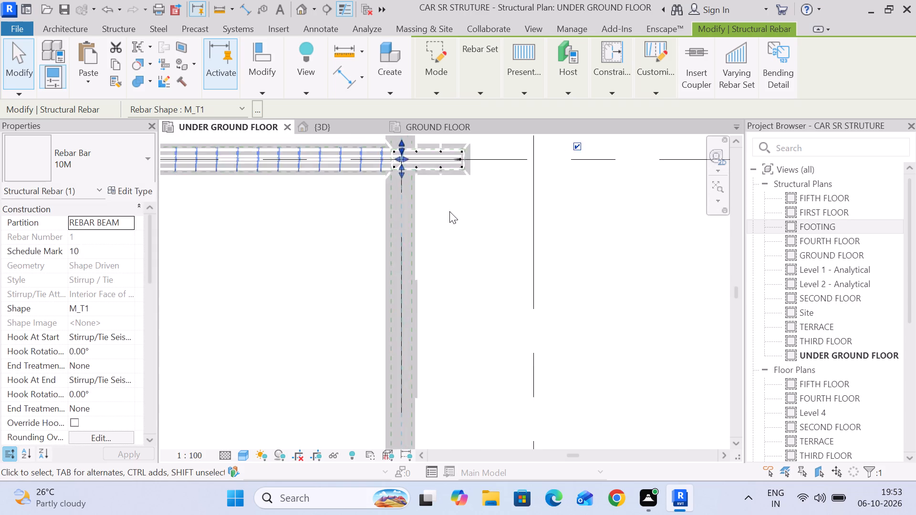
pyautogui.scroll(-14, 449, 211)
pyautogui.click(341, 232)
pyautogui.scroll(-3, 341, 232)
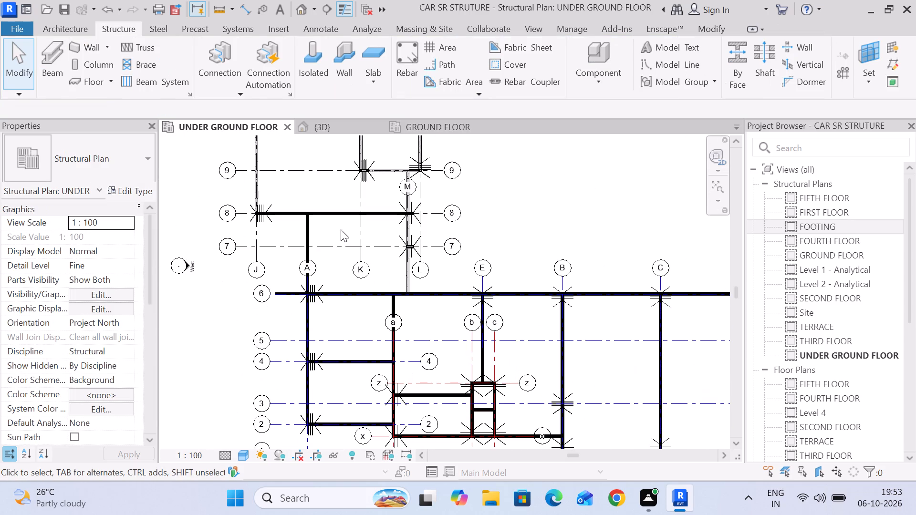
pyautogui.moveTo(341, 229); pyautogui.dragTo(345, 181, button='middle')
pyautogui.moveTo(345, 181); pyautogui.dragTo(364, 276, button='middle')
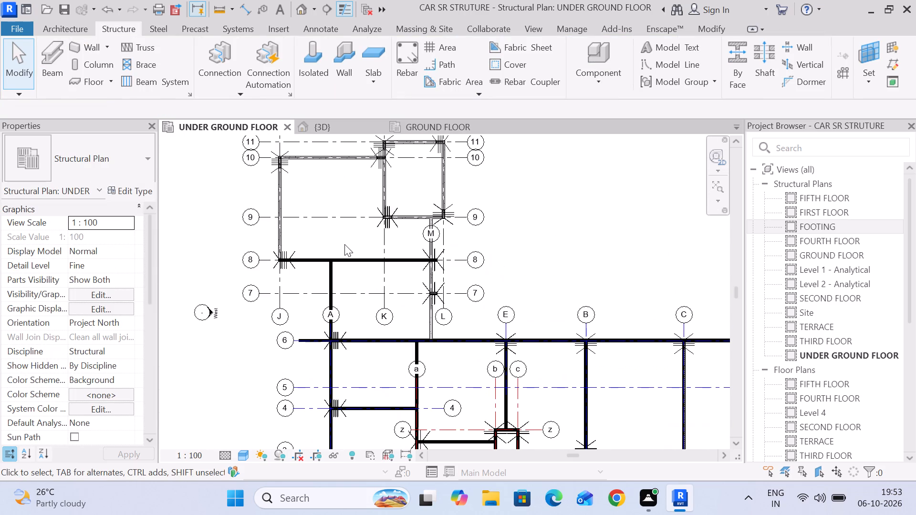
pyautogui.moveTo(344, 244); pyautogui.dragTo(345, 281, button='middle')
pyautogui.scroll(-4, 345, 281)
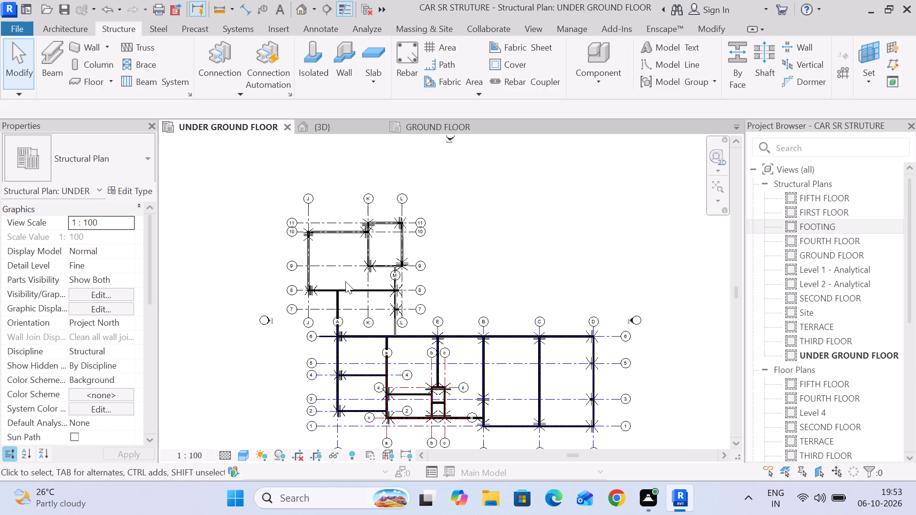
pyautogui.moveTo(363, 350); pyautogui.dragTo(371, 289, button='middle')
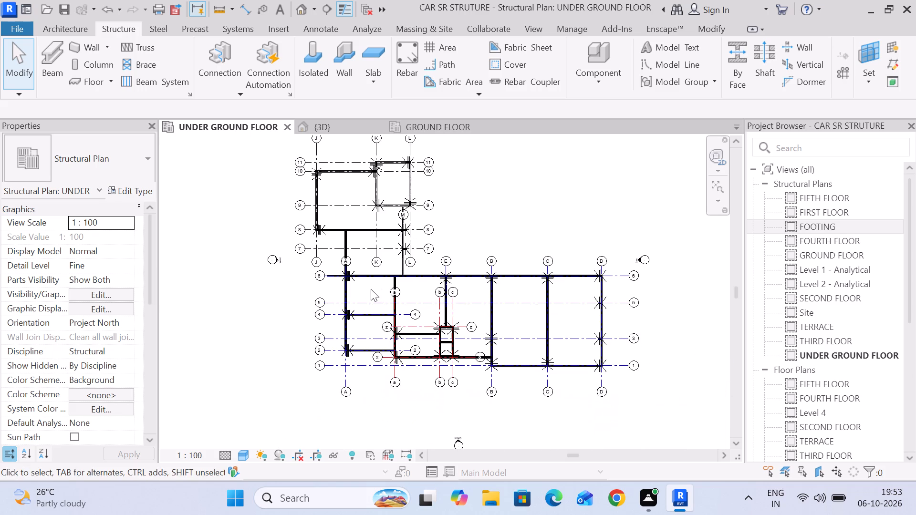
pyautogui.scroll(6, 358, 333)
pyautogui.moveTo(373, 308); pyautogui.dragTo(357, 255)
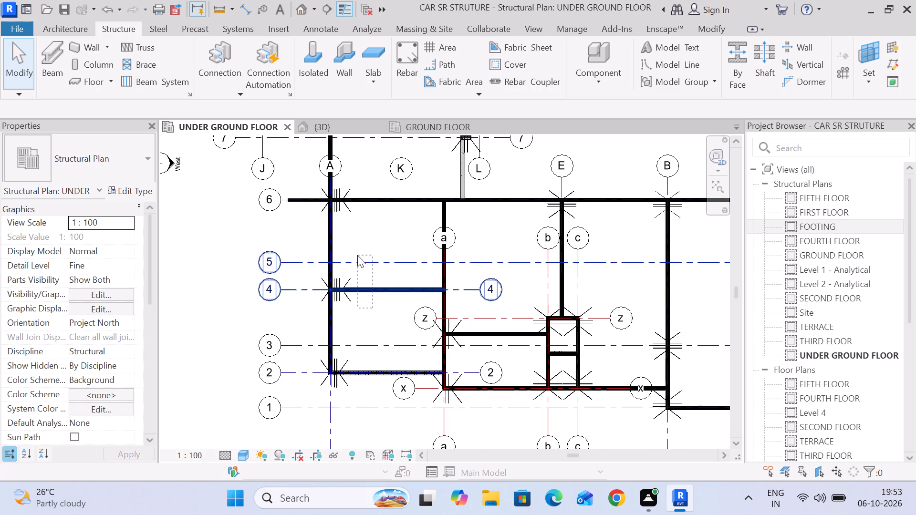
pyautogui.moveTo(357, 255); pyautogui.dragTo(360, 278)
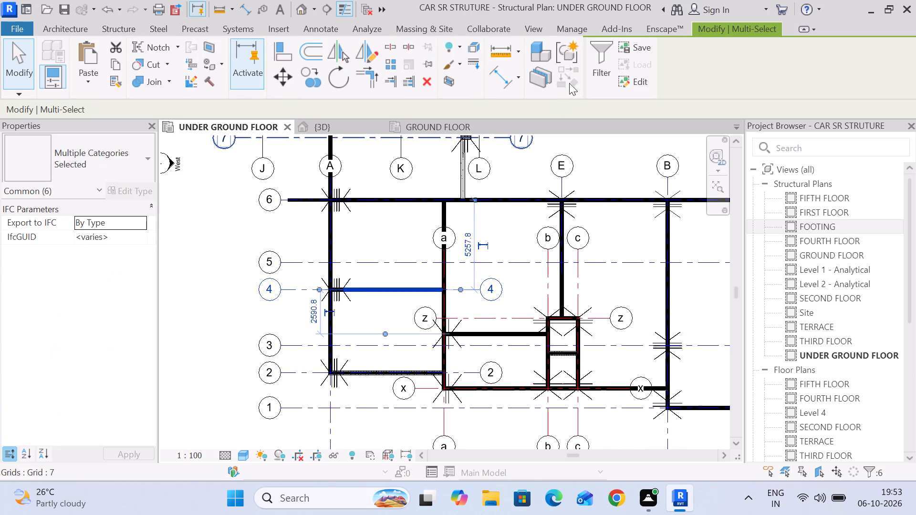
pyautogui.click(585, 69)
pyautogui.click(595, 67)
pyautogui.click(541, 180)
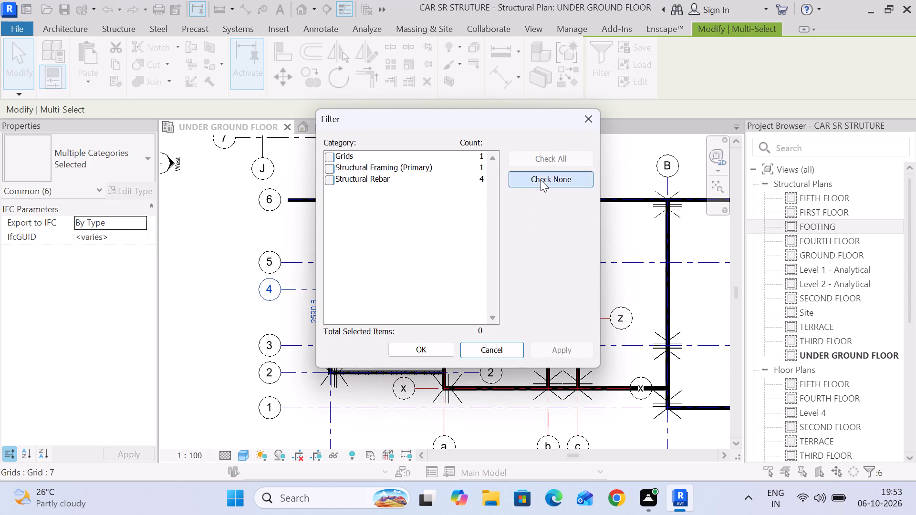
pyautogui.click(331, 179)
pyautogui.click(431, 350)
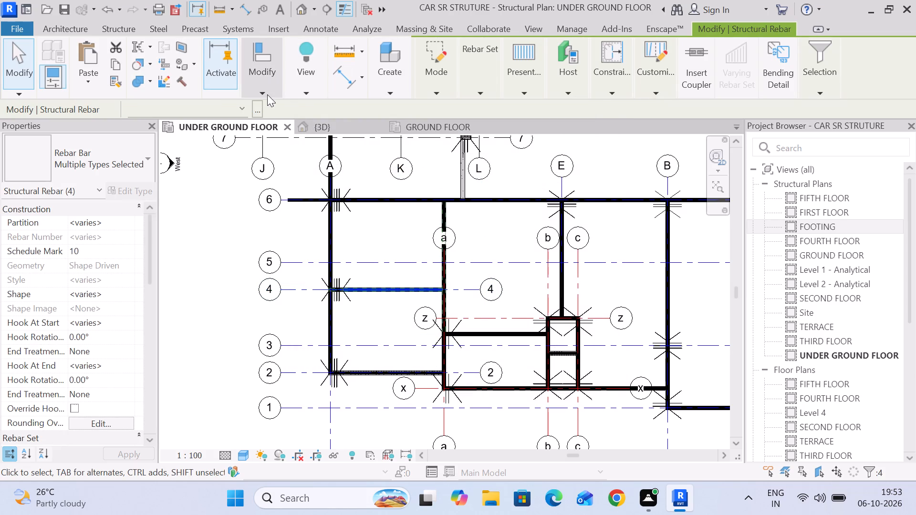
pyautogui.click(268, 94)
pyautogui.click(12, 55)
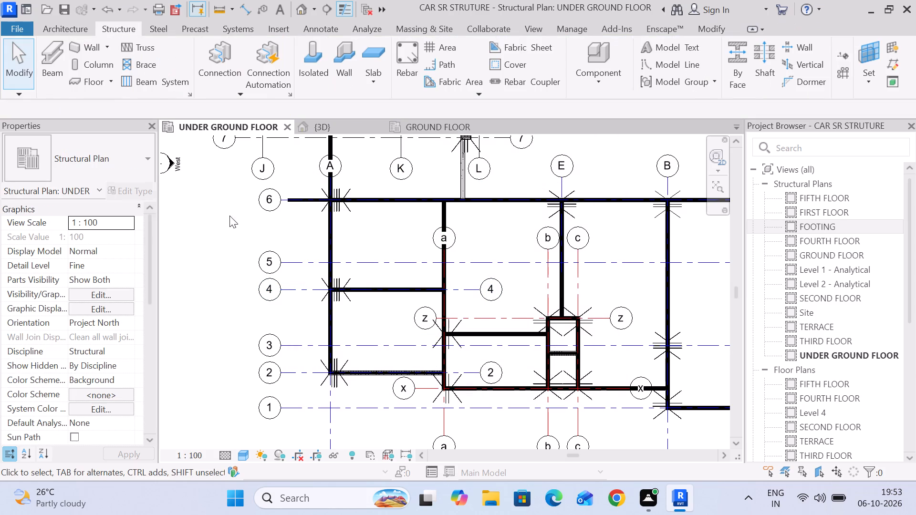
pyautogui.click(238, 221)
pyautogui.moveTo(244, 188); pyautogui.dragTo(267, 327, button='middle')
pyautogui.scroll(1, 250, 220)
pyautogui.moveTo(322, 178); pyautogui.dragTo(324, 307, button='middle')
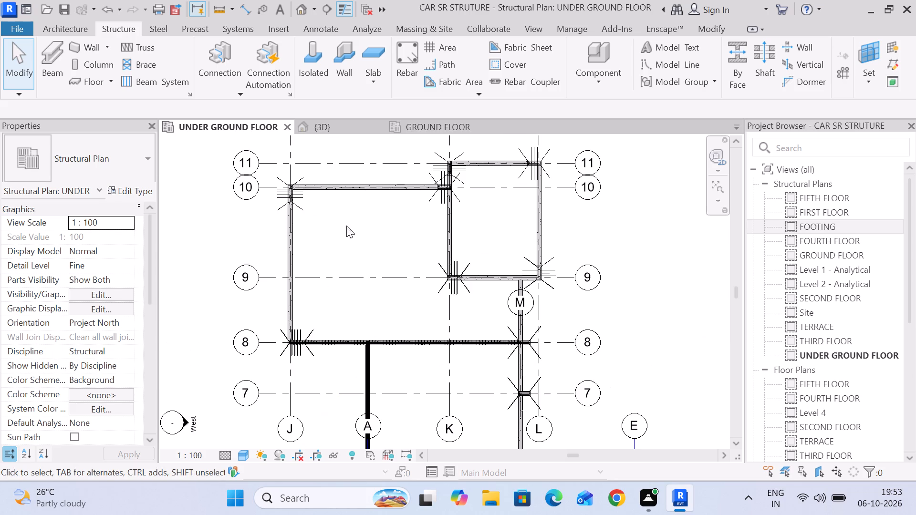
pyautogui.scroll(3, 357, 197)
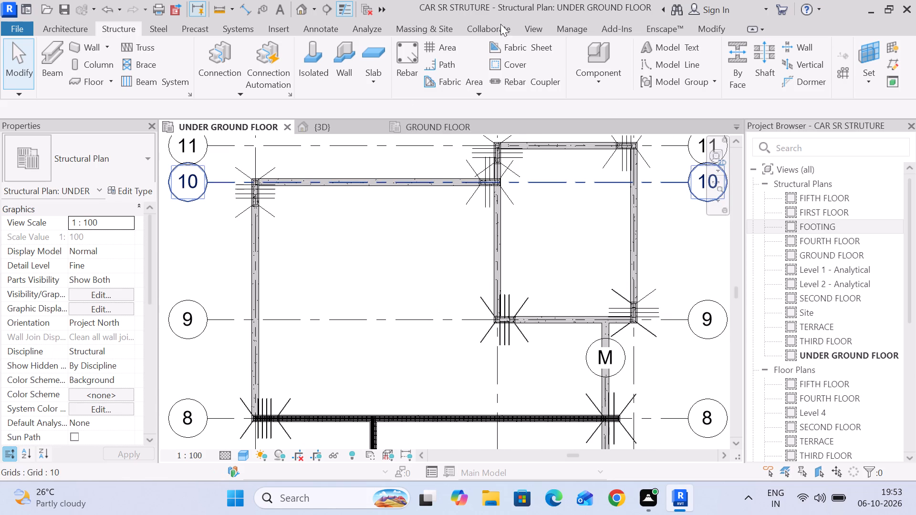
# Set the rebar cover of the grid 10 beam between grids J and K.
pyautogui.click(502, 65)
pyautogui.click(355, 187)
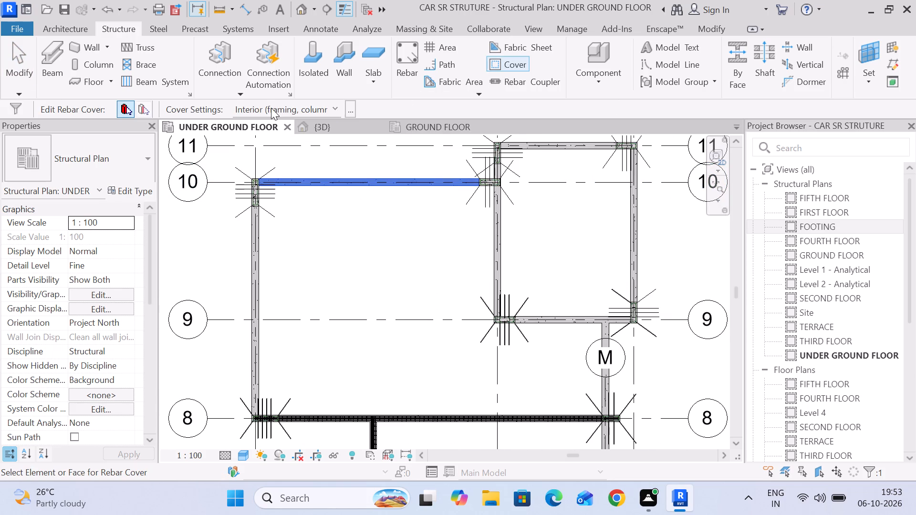
pyautogui.click(271, 108)
pyautogui.click(281, 123)
pyautogui.click(8, 76)
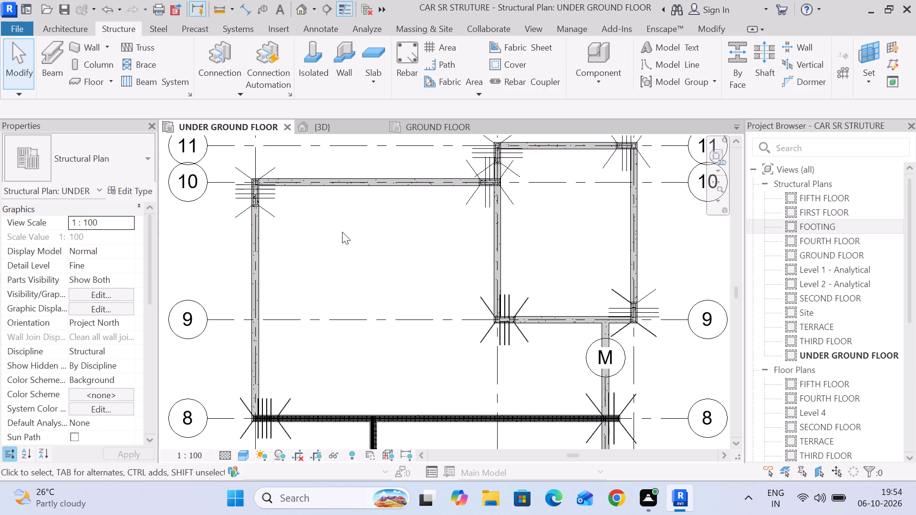
# Copy only the four structural rebar sets of the grid 4 beam onto the grid 10 beam, from the grid A column edge to the grid J column edge.
pyautogui.scroll(-2, 367, 265)
pyautogui.moveTo(366, 263); pyautogui.dragTo(369, 212, button='middle')
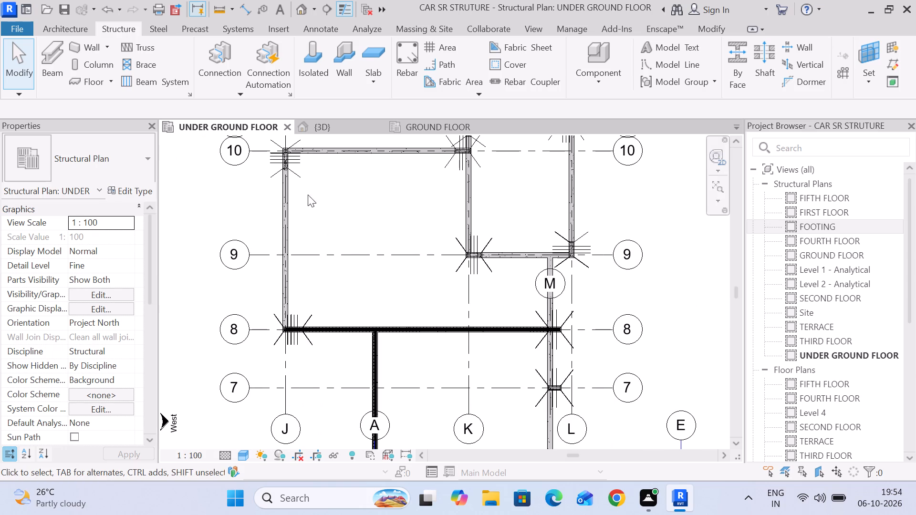
pyautogui.moveTo(347, 278); pyautogui.dragTo(348, 176, button='middle')
pyautogui.scroll(-6, 349, 237)
pyautogui.moveTo(386, 309); pyautogui.dragTo(367, 226, button='middle')
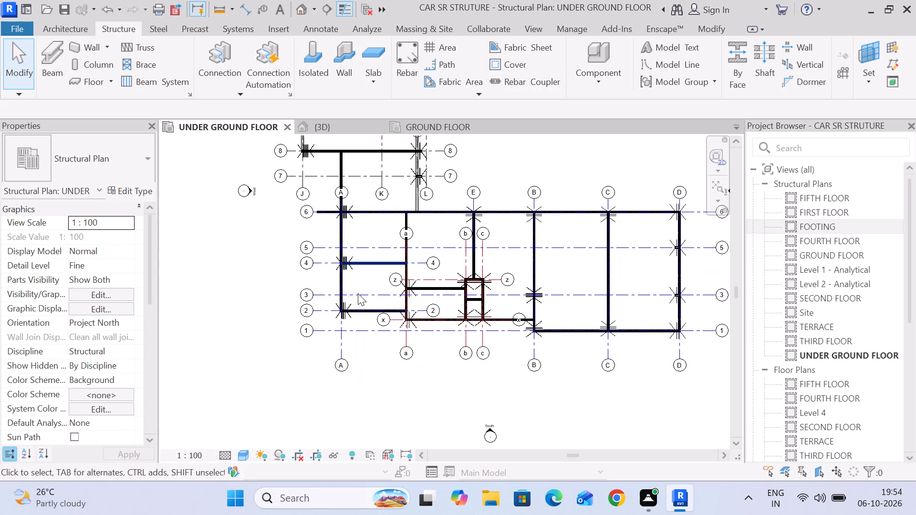
pyautogui.scroll(11, 353, 275)
pyautogui.moveTo(417, 260); pyautogui.dragTo(380, 193)
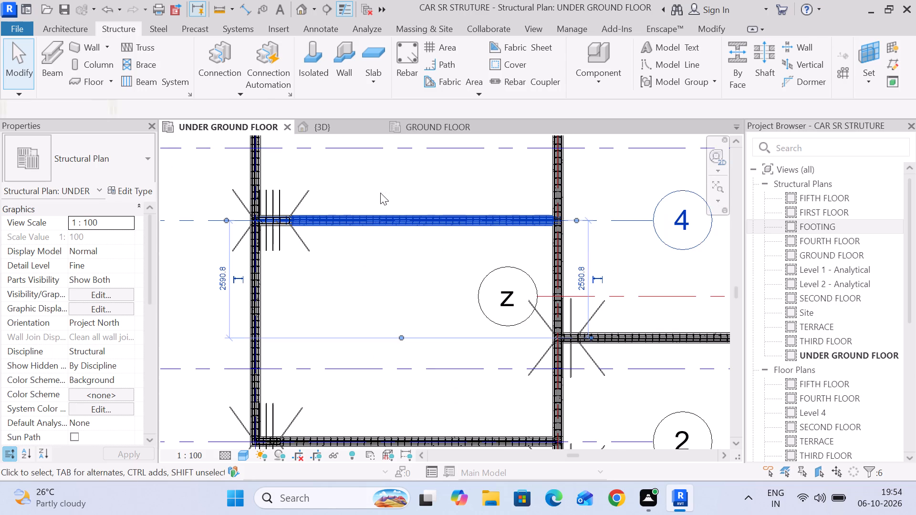
pyautogui.click(600, 50)
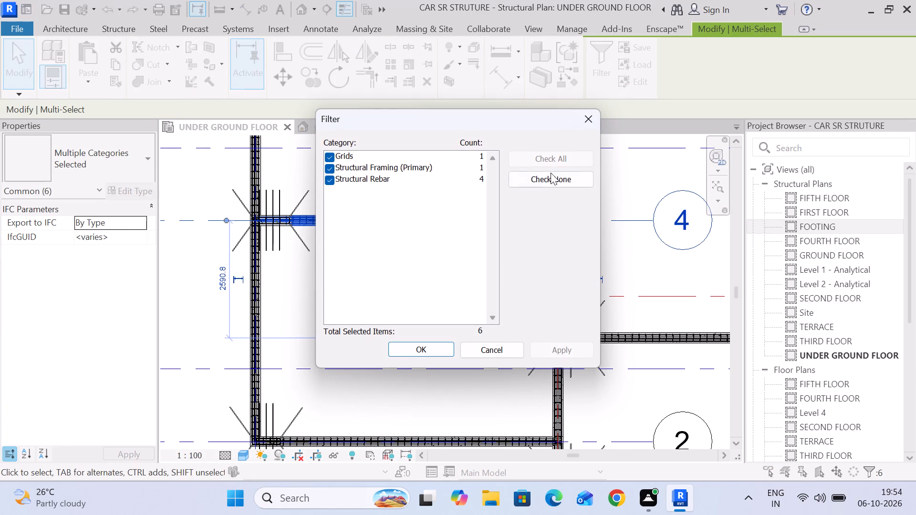
pyautogui.click(551, 179)
pyautogui.click(329, 177)
pyautogui.click(409, 348)
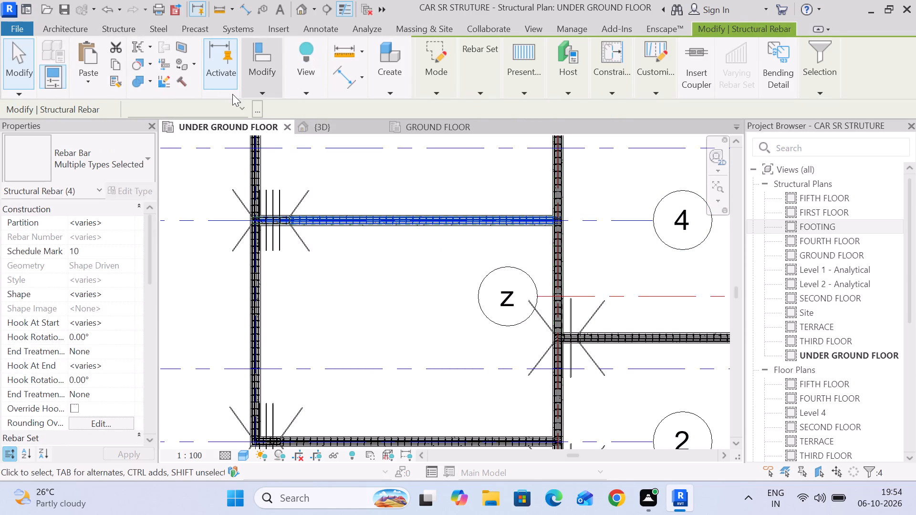
pyautogui.click(255, 92)
pyautogui.click(285, 142)
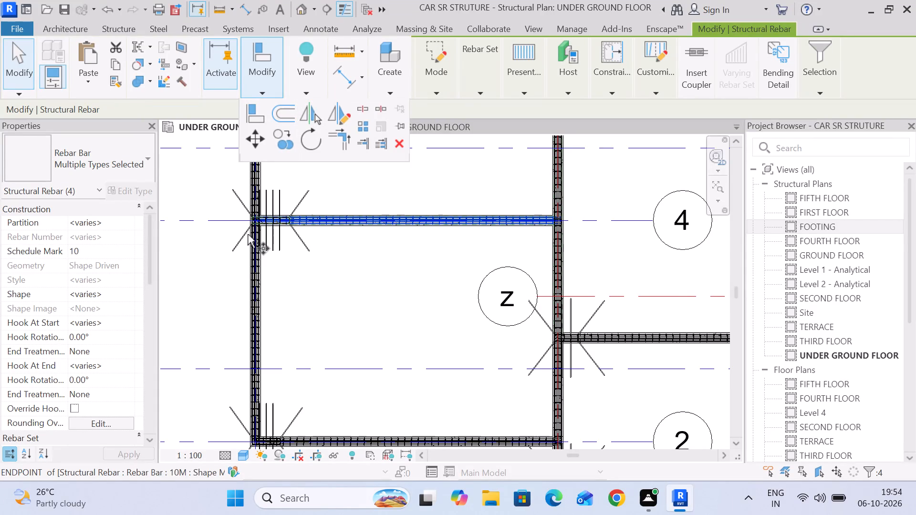
pyautogui.scroll(12, 251, 221)
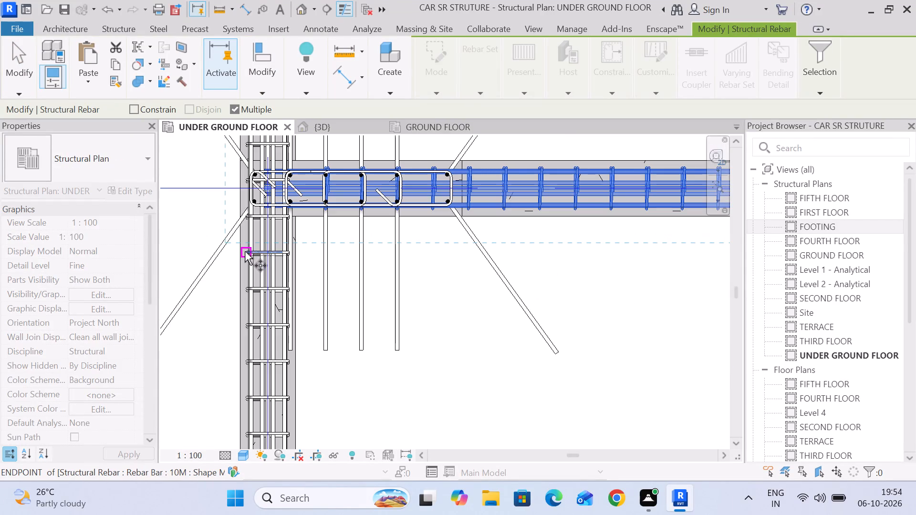
pyautogui.scroll(4, 239, 185)
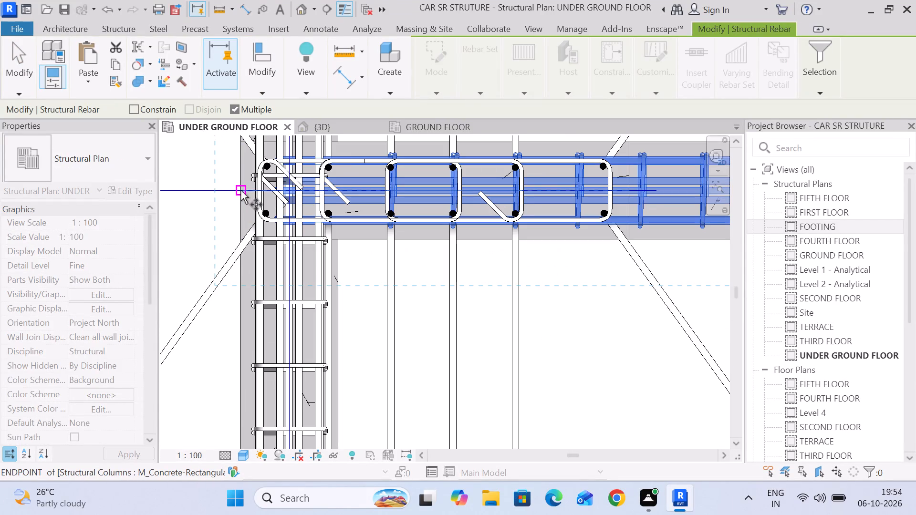
pyautogui.click(239, 190)
pyautogui.scroll(-14, 244, 190)
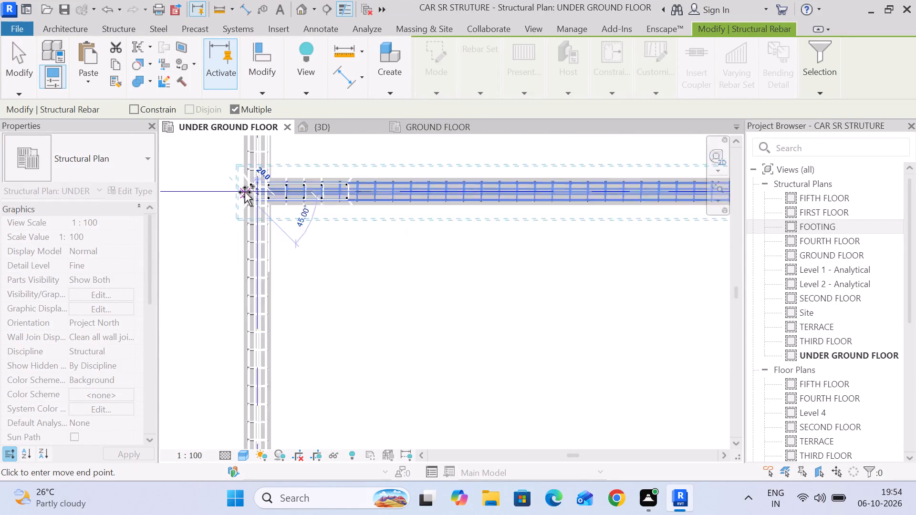
pyautogui.scroll(-15, 245, 192)
pyautogui.moveTo(226, 178); pyautogui.dragTo(302, 293, button='middle')
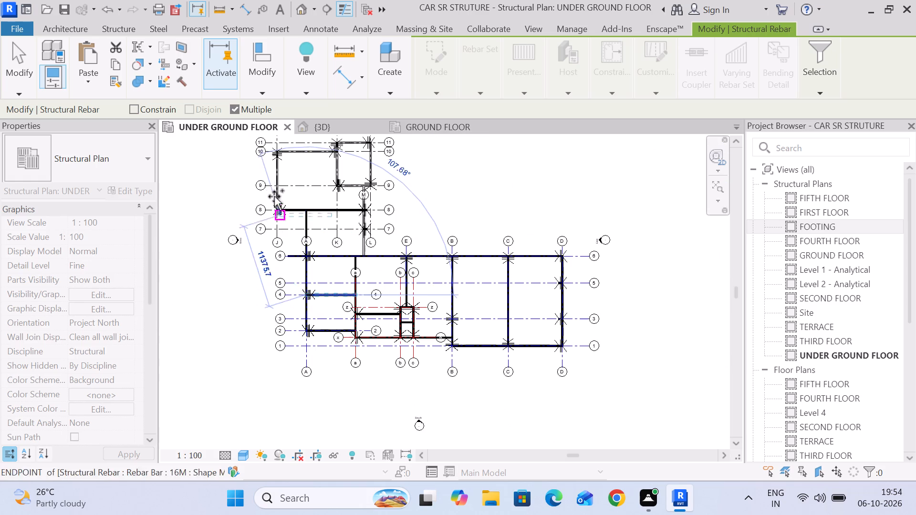
pyautogui.moveTo(271, 187); pyautogui.dragTo(286, 286, button='middle')
pyautogui.scroll(14, 290, 247)
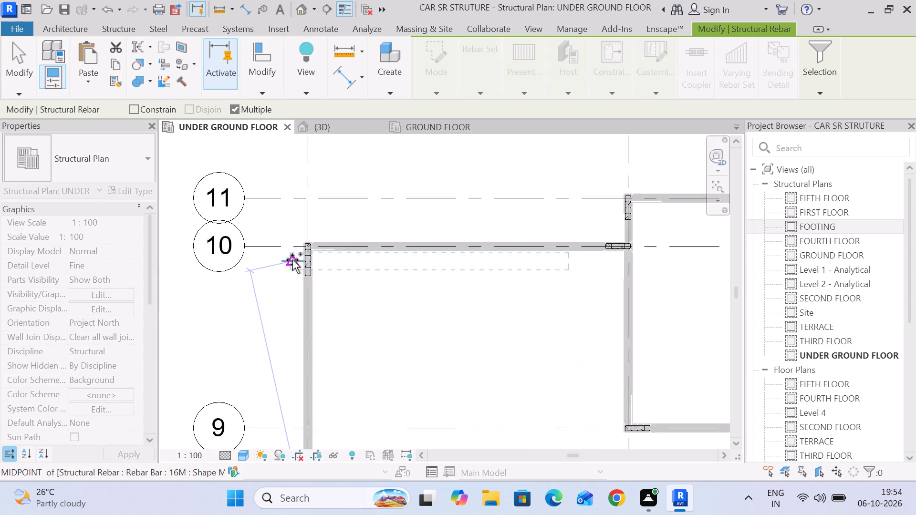
pyautogui.scroll(15, 292, 260)
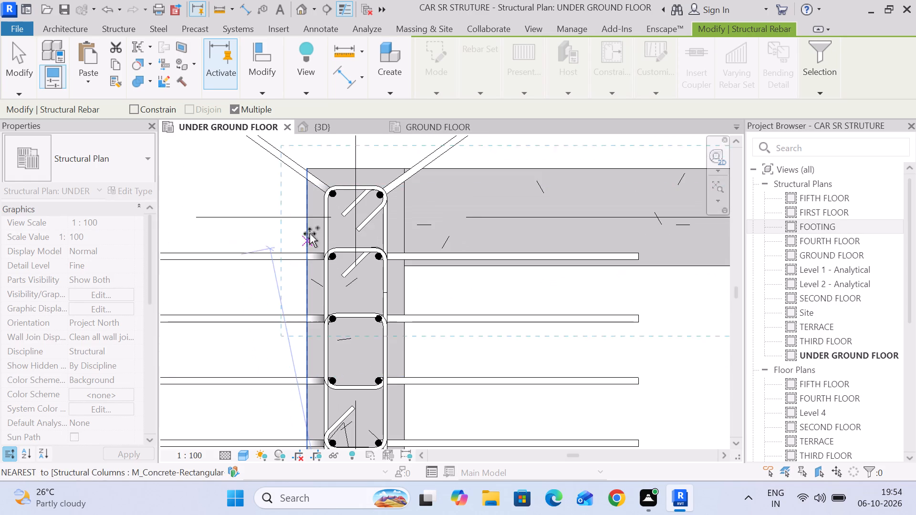
pyautogui.scroll(7, 306, 215)
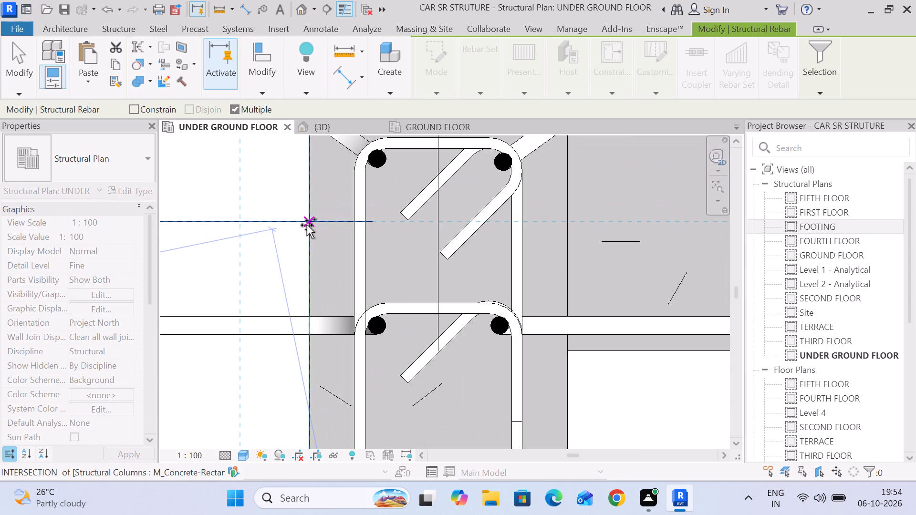
pyautogui.click(309, 222)
pyautogui.scroll(-5, 309, 222)
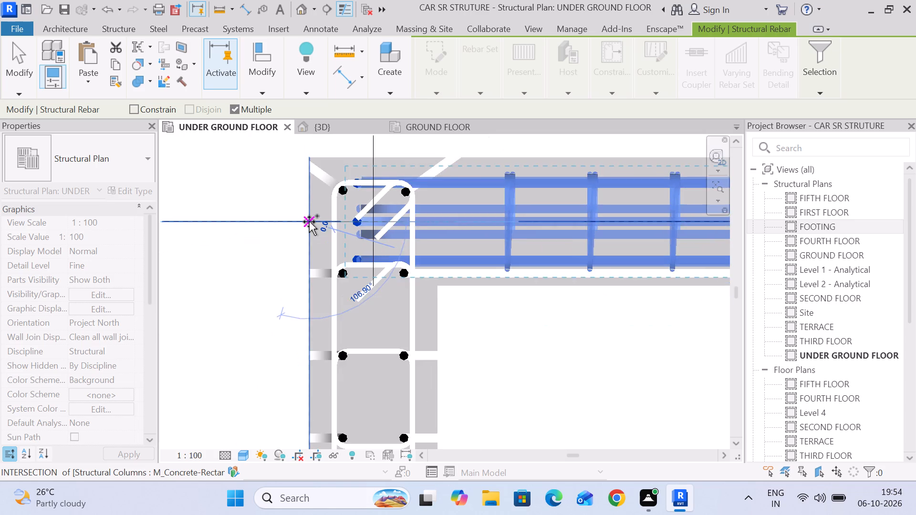
pyautogui.scroll(-5, 309, 222)
pyautogui.click(19, 73)
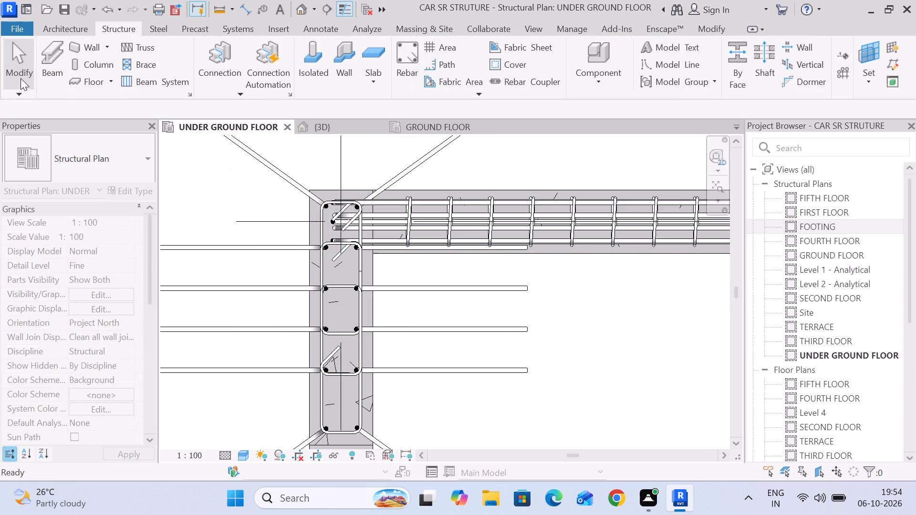
# Extend the hooked 16M bottom and upper bars of the grid 10 beam so they end inside the column at grid K.
pyautogui.scroll(-6, 440, 283)
pyautogui.moveTo(480, 284); pyautogui.dragTo(203, 246, button='middle')
pyautogui.scroll(-4, 380, 267)
pyautogui.moveTo(460, 269); pyautogui.dragTo(160, 249, button='middle')
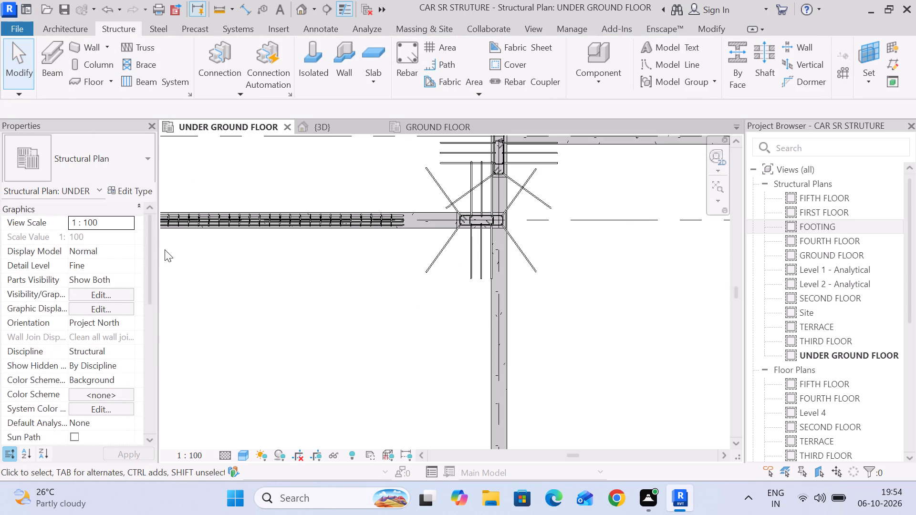
pyautogui.scroll(5, 406, 244)
pyautogui.scroll(9, 389, 189)
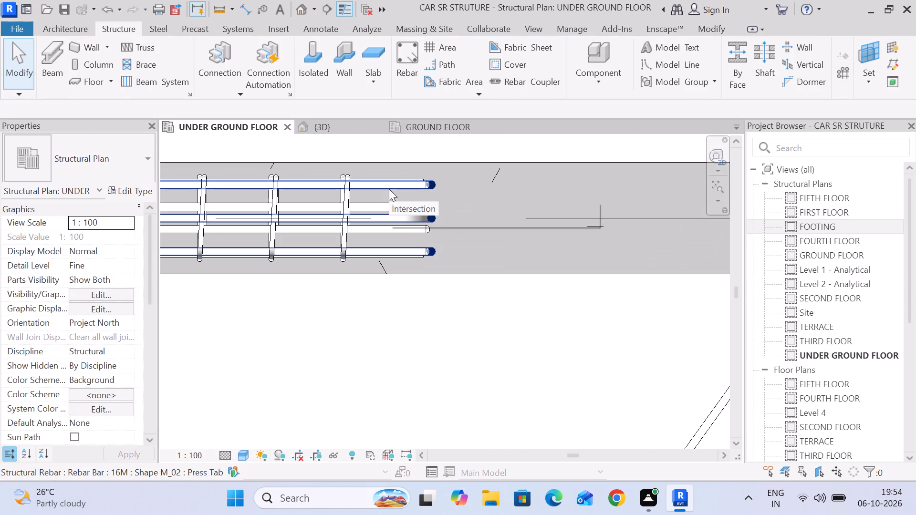
pyautogui.click(391, 185)
pyautogui.scroll(-4, 397, 243)
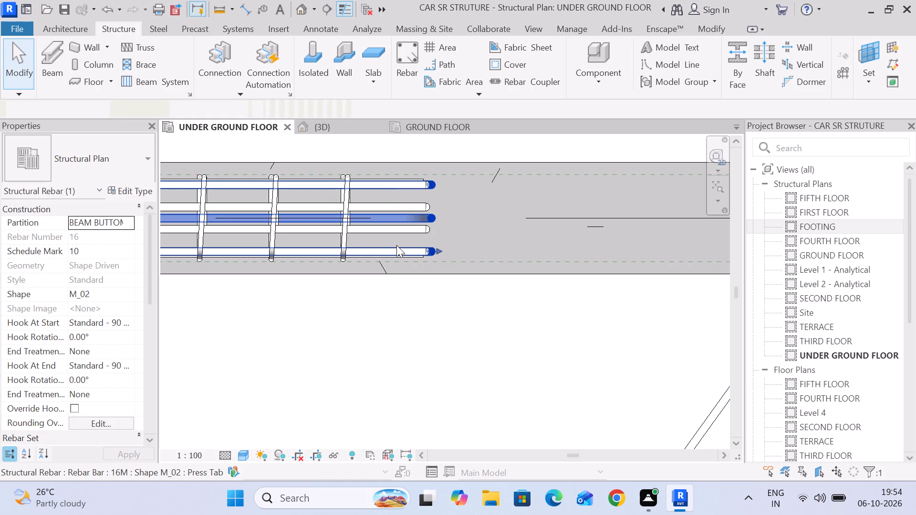
pyautogui.scroll(-3, 417, 278)
pyautogui.moveTo(416, 277); pyautogui.dragTo(298, 255, button='middle')
pyautogui.moveTo(302, 234); pyautogui.dragTo(463, 236)
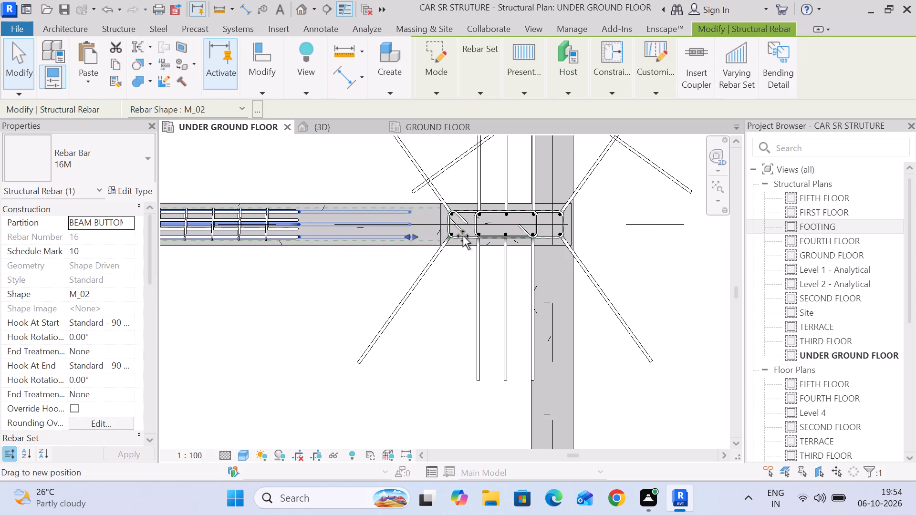
pyautogui.moveTo(463, 236); pyautogui.dragTo(554, 237)
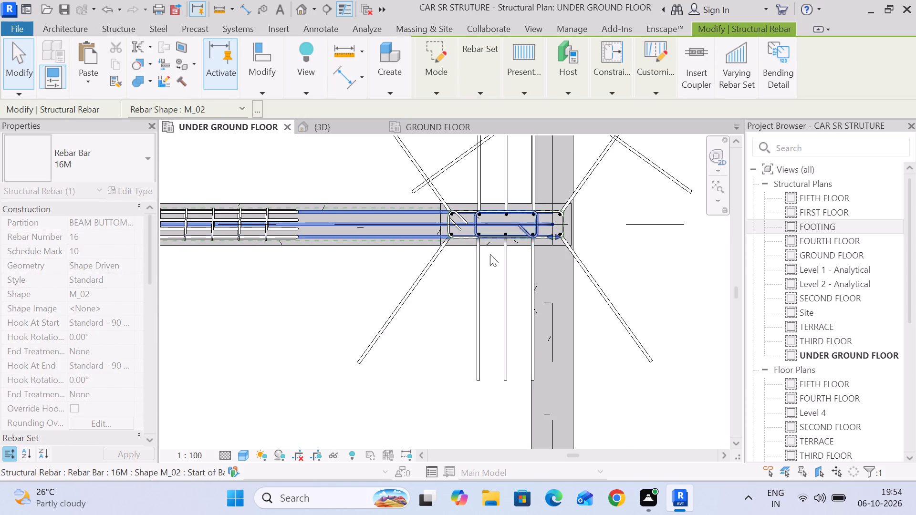
pyautogui.click(260, 309)
pyautogui.click(292, 228)
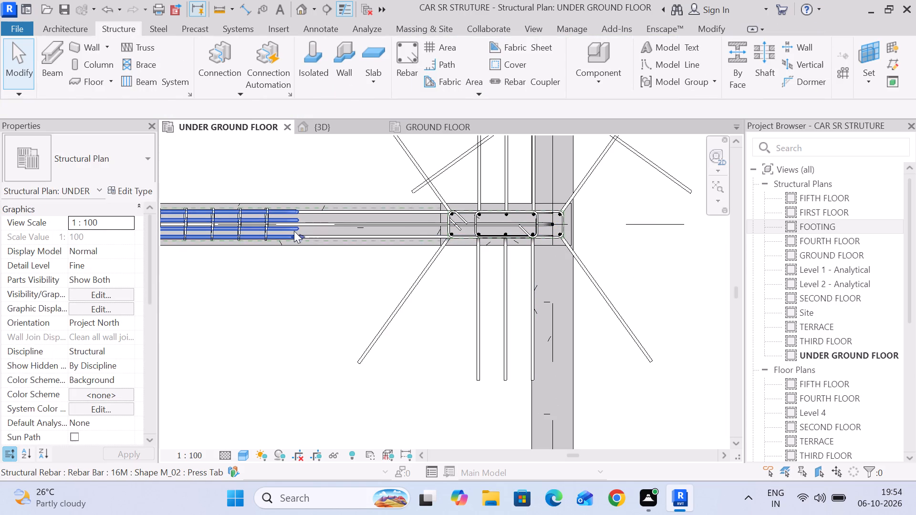
pyautogui.moveTo(297, 239); pyautogui.dragTo(550, 245)
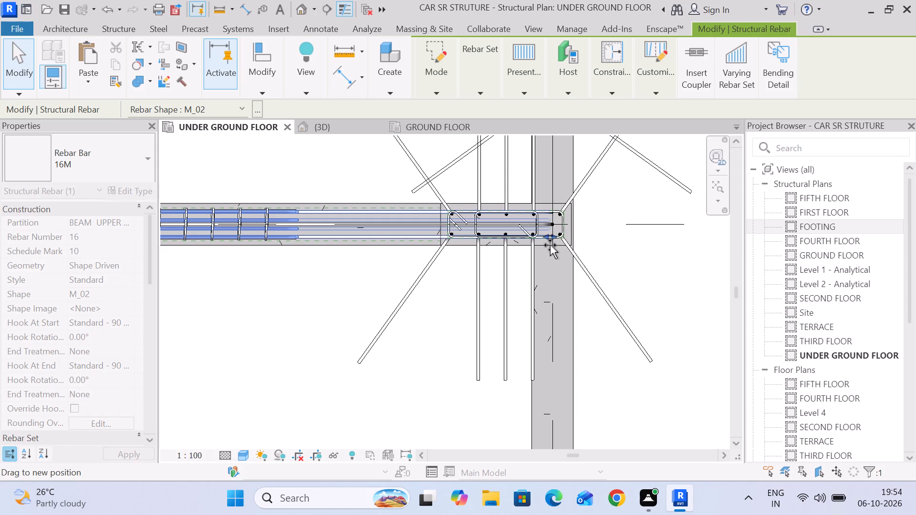
pyautogui.moveTo(550, 245); pyautogui.dragTo(553, 246)
pyautogui.click(349, 295)
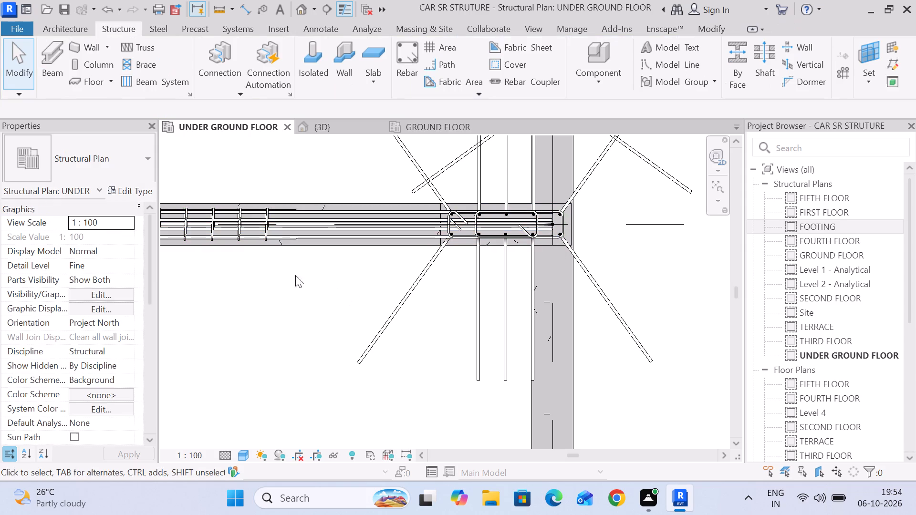
# Extend the straight 16M middle bars of the grid 10 beam so they end inside the column at grid K.
pyautogui.scroll(5, 275, 237)
pyautogui.click(291, 243)
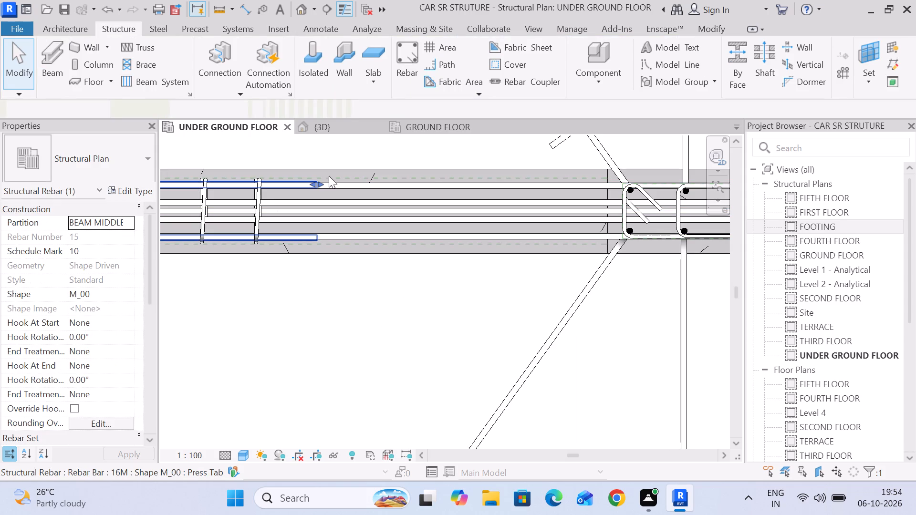
pyautogui.moveTo(320, 185); pyautogui.dragTo(545, 215)
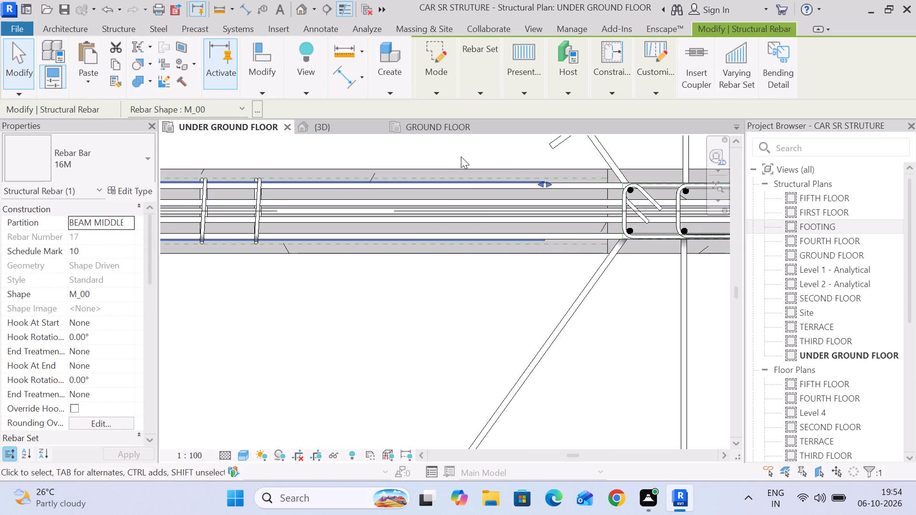
pyautogui.scroll(-3, 523, 268)
pyautogui.moveTo(533, 280); pyautogui.dragTo(285, 283, button='middle')
pyautogui.moveTo(295, 216); pyautogui.dragTo(359, 218)
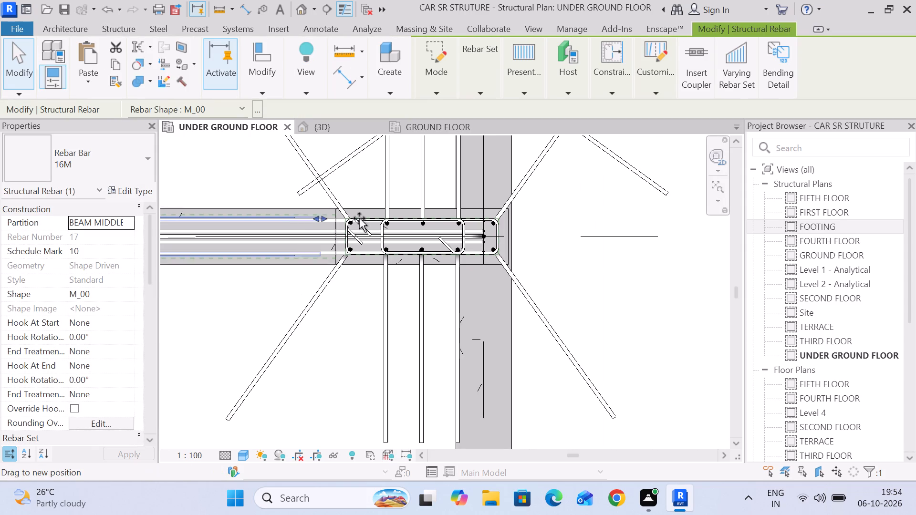
pyautogui.moveTo(359, 218); pyautogui.dragTo(485, 223)
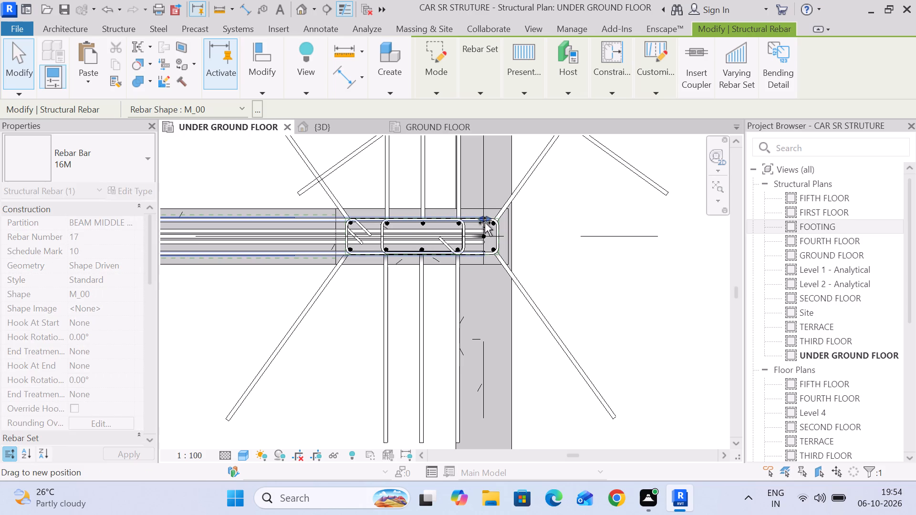
pyautogui.moveTo(485, 223); pyautogui.dragTo(484, 223)
pyautogui.click(230, 287)
# Extend the 10M stirrup distribution along the grid 10 beam so its last stirrup sits inside the column at grid K.
pyautogui.scroll(-5, 234, 285)
pyautogui.moveTo(247, 288); pyautogui.dragTo(266, 282, button='middle')
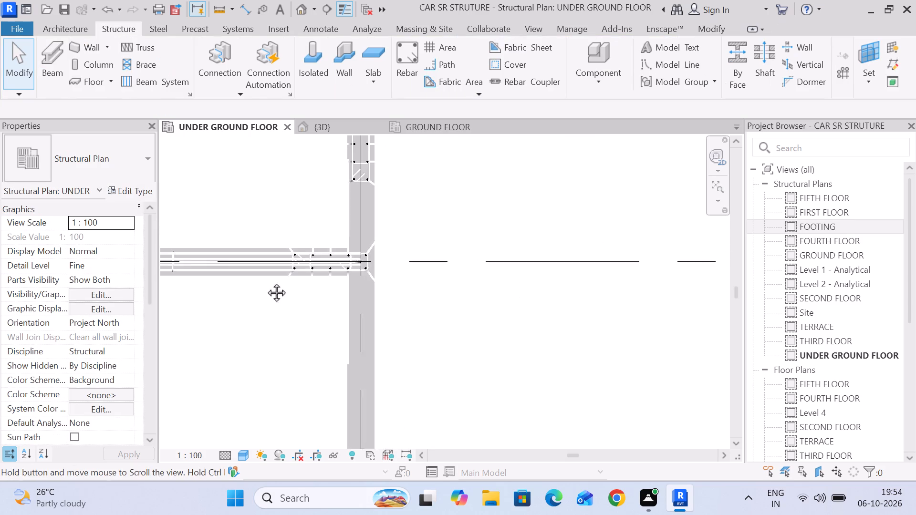
pyautogui.moveTo(266, 282); pyautogui.dragTo(496, 220, button='middle')
pyautogui.scroll(1, 496, 220)
pyautogui.scroll(-5, 493, 219)
pyautogui.scroll(4, 493, 219)
pyautogui.scroll(7, 413, 203)
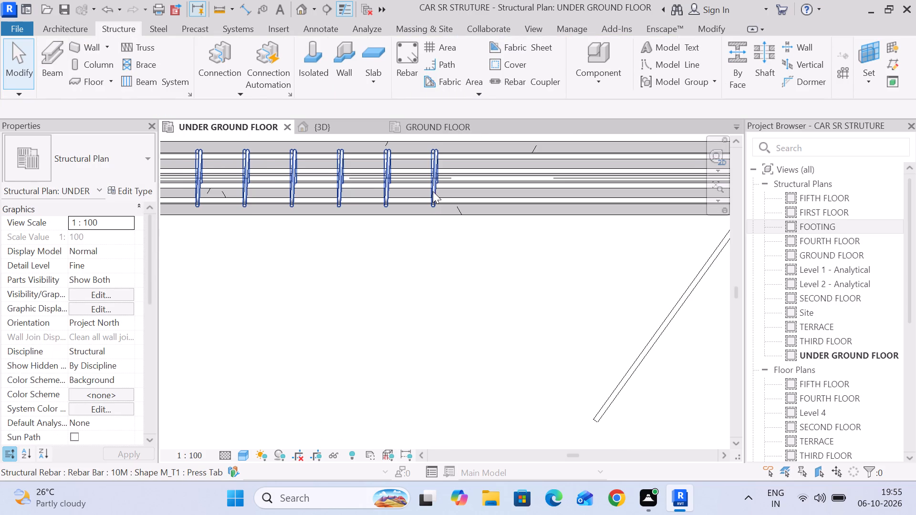
pyautogui.click(433, 191)
pyautogui.scroll(-4, 446, 224)
pyautogui.moveTo(446, 227); pyautogui.dragTo(300, 236, button='middle')
pyautogui.moveTo(294, 205); pyautogui.dragTo(534, 207)
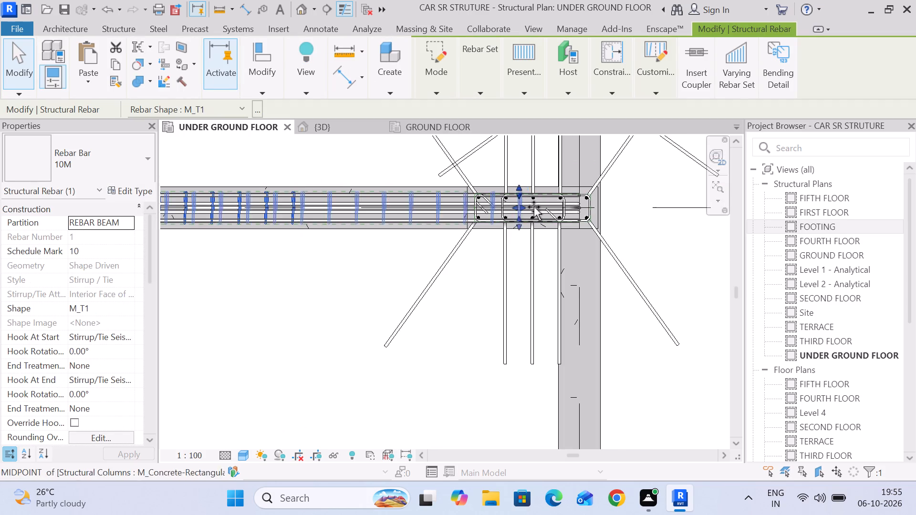
pyautogui.moveTo(534, 207); pyautogui.dragTo(547, 209)
# Check the rebar at the start of the grid 10 beam around the grid J column.
pyautogui.scroll(-11, 320, 273)
pyautogui.moveTo(304, 269); pyautogui.dragTo(520, 232, button='middle')
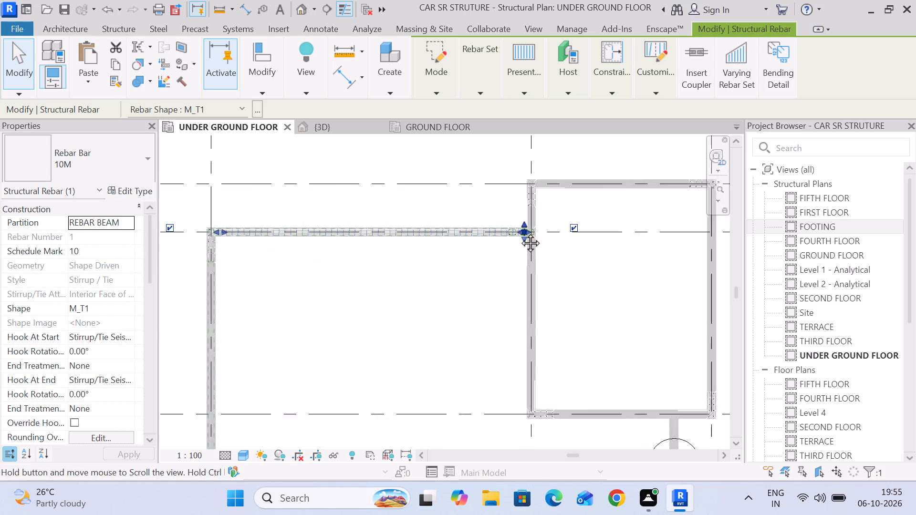
pyautogui.moveTo(520, 232); pyautogui.dragTo(529, 229, button='middle')
pyautogui.scroll(-4, 467, 233)
pyautogui.scroll(19, 350, 227)
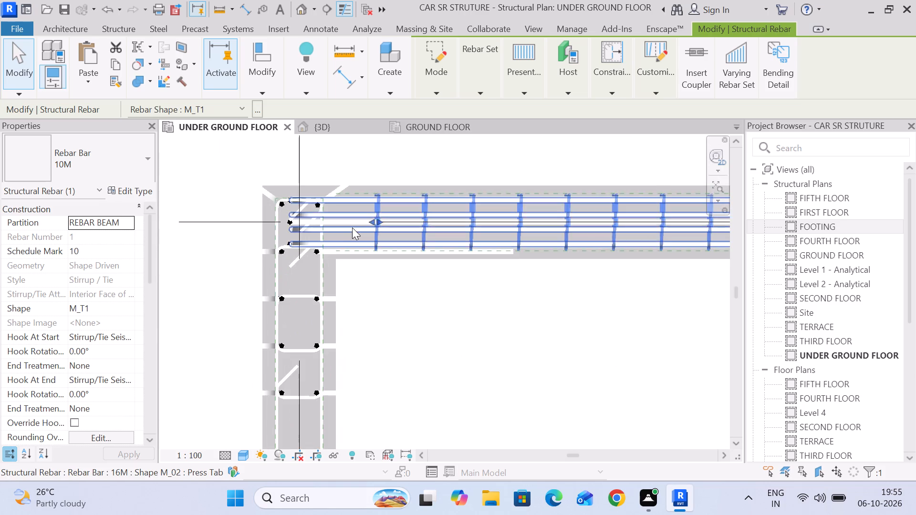
pyautogui.scroll(-6, 620, 298)
pyautogui.moveTo(618, 298); pyautogui.dragTo(316, 173, button='middle')
pyautogui.scroll(-4, 321, 184)
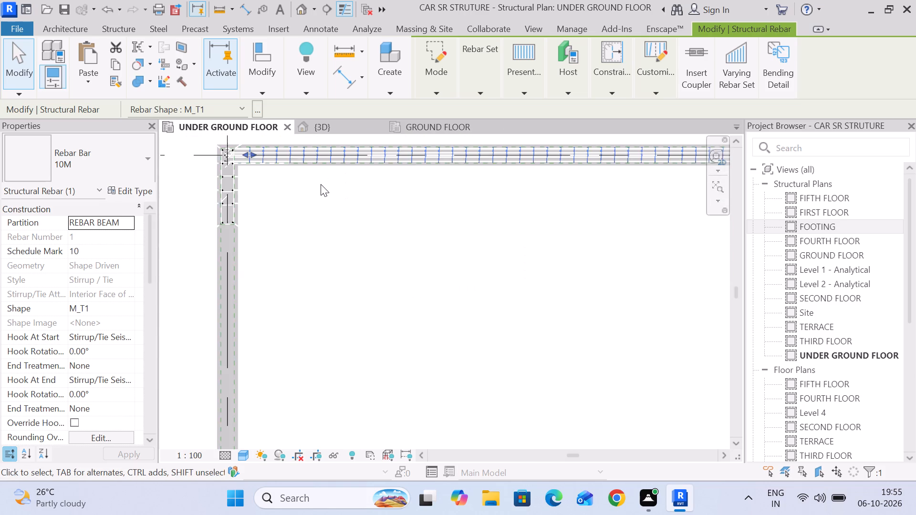
# Examine the beam layout across the UNDER GROUND FLOOR plan for beams that still need reinforcement.
pyautogui.click(365, 217)
pyautogui.scroll(-10, 366, 217)
pyautogui.moveTo(367, 220); pyautogui.dragTo(362, 201, button='middle')
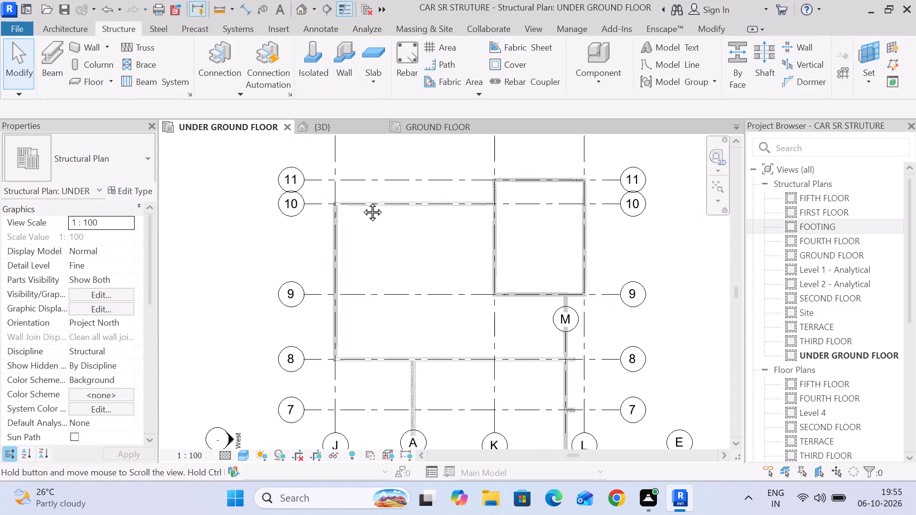
pyautogui.moveTo(362, 201); pyautogui.dragTo(353, 164, button='middle')
pyautogui.scroll(-2, 376, 212)
pyautogui.moveTo(376, 213); pyautogui.dragTo(376, 230, button='middle')
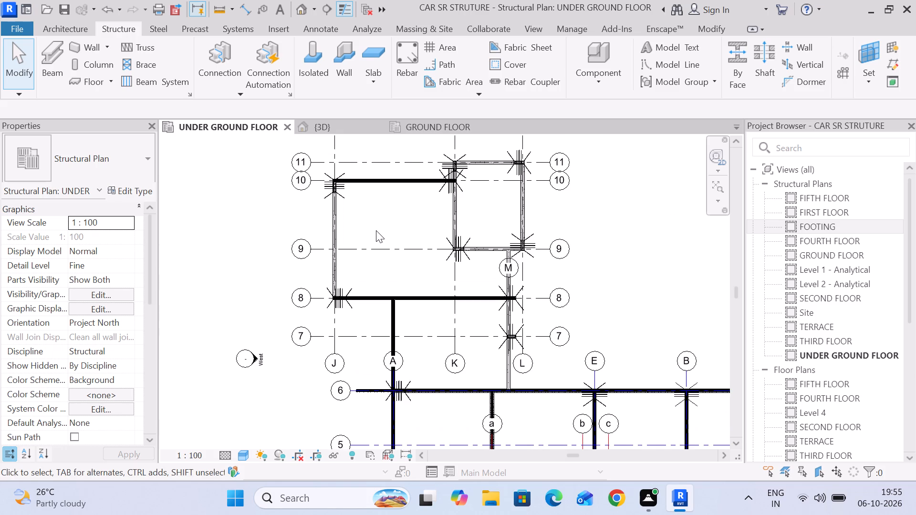
pyautogui.scroll(-2, 376, 230)
pyautogui.moveTo(396, 278); pyautogui.dragTo(383, 188, button='middle')
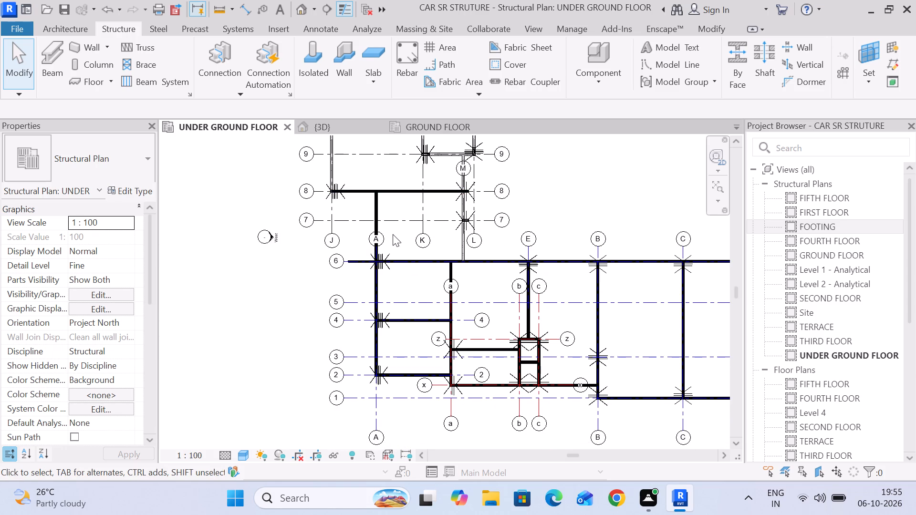
pyautogui.scroll(-3, 410, 285)
pyautogui.moveTo(407, 285); pyautogui.dragTo(379, 232, button='middle')
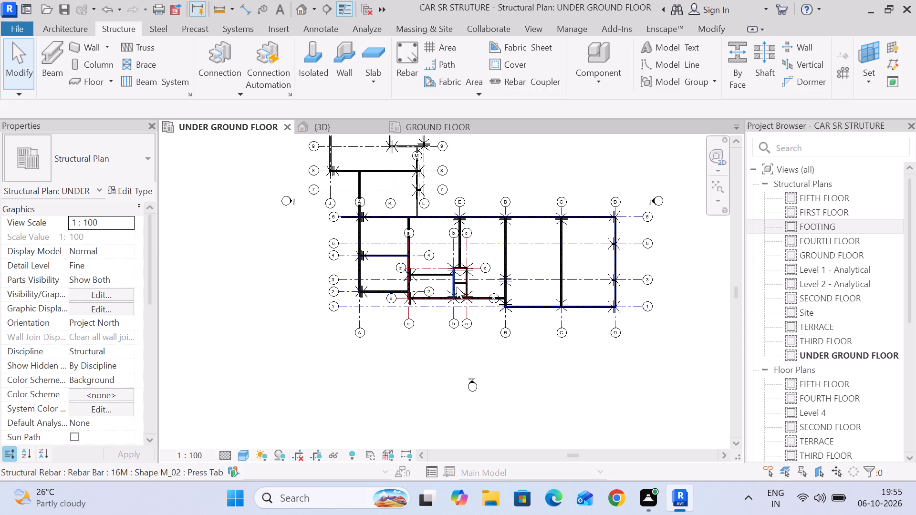
pyautogui.scroll(6, 457, 287)
pyautogui.scroll(-7, 457, 287)
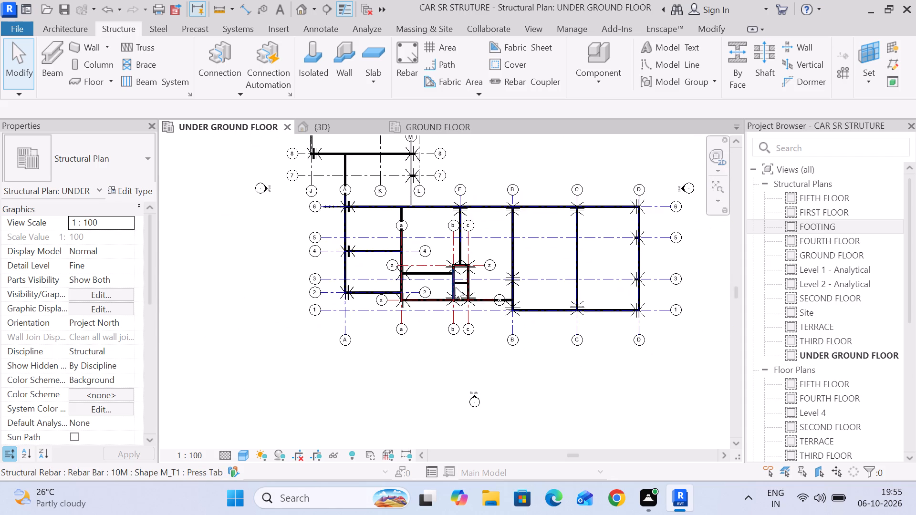
pyautogui.scroll(-1, 456, 287)
pyautogui.moveTo(396, 172); pyautogui.dragTo(375, 222, button='middle')
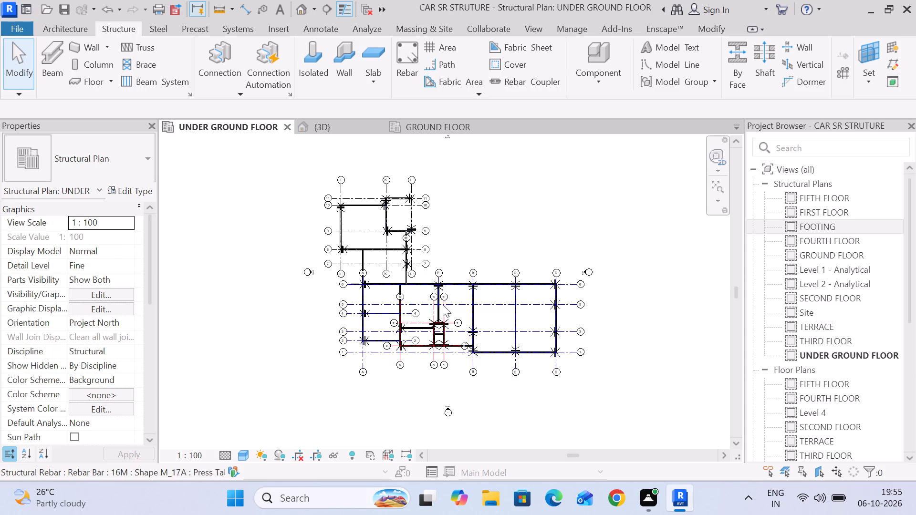
pyautogui.scroll(11, 445, 312)
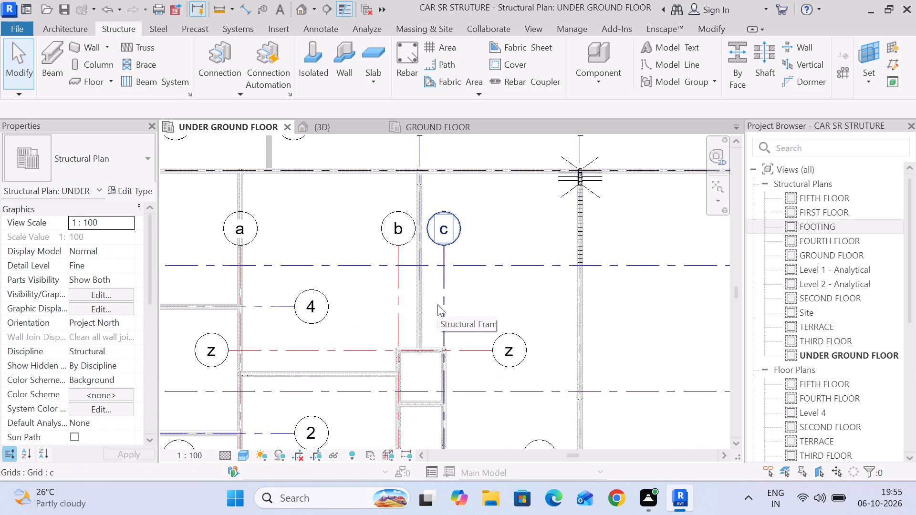
pyautogui.scroll(6, 427, 298)
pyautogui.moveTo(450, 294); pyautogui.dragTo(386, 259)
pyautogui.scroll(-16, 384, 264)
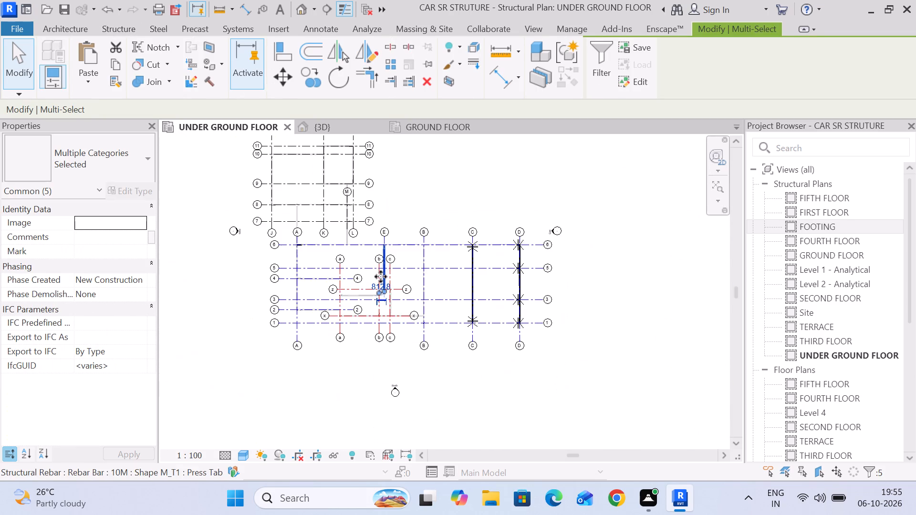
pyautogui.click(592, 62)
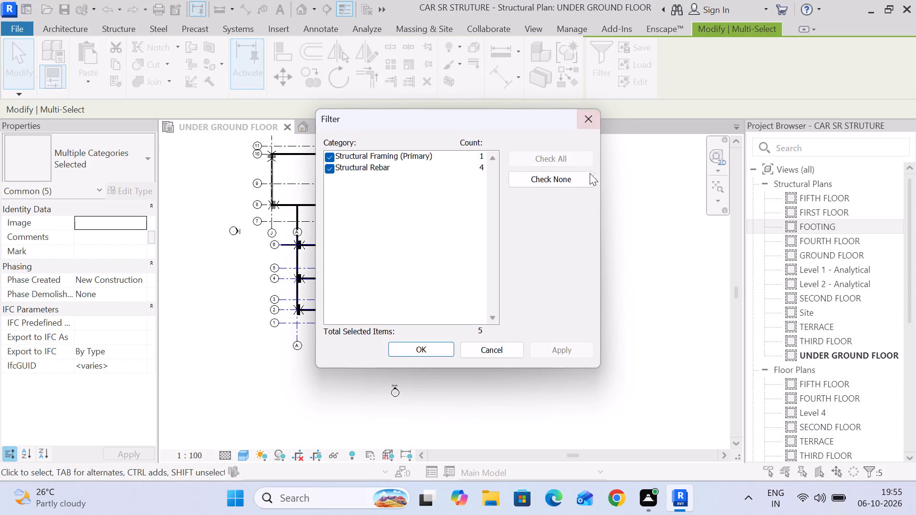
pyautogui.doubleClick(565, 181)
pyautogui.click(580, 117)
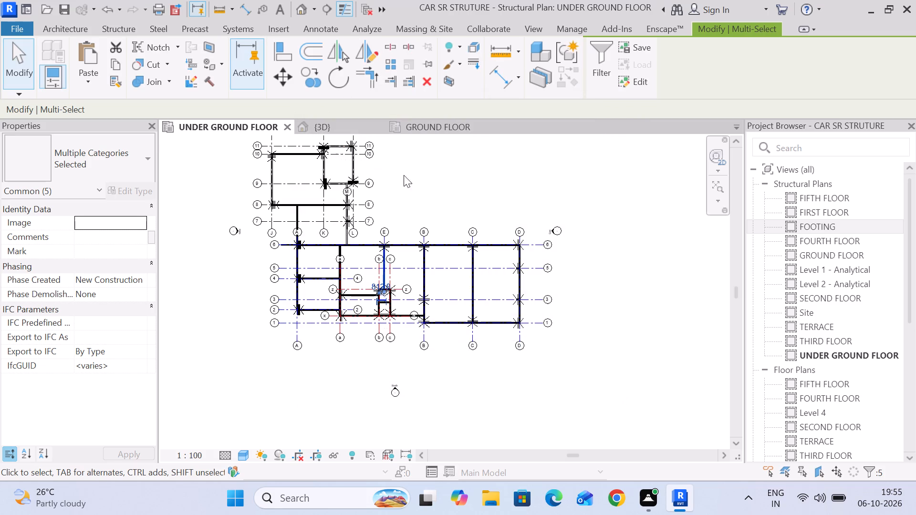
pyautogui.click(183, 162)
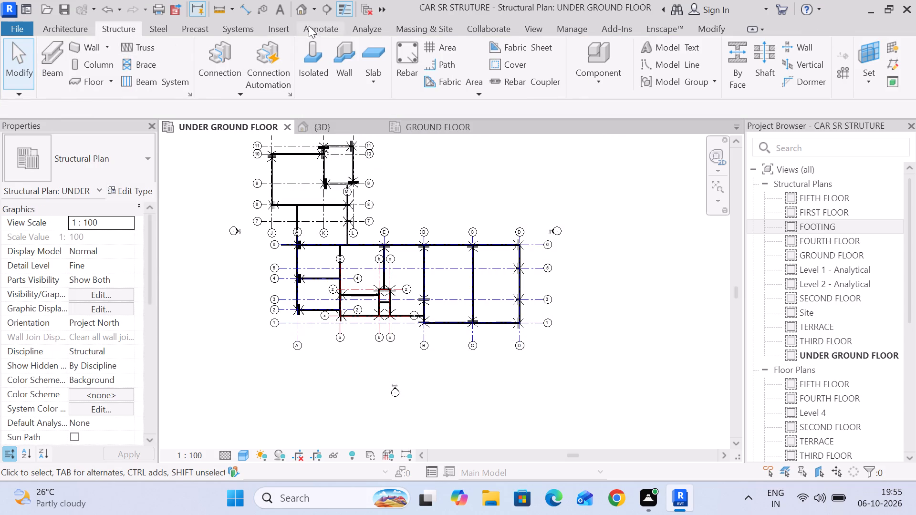
# Set the rebar cover of the grid 11 beam between grids K and L to beam <25 mm>.
pyautogui.click(60, 30)
pyautogui.click(125, 31)
pyautogui.click(519, 64)
pyautogui.scroll(11, 326, 158)
pyautogui.moveTo(346, 144); pyautogui.dragTo(348, 255, button='middle')
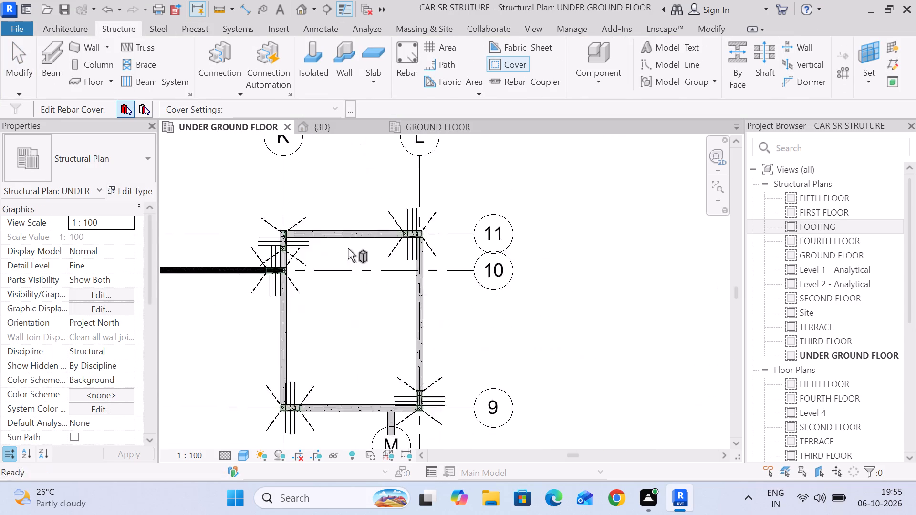
pyautogui.scroll(5, 348, 232)
pyautogui.click(360, 253)
pyautogui.scroll(-6, 360, 253)
pyautogui.moveTo(354, 253); pyautogui.dragTo(354, 199, button='middle')
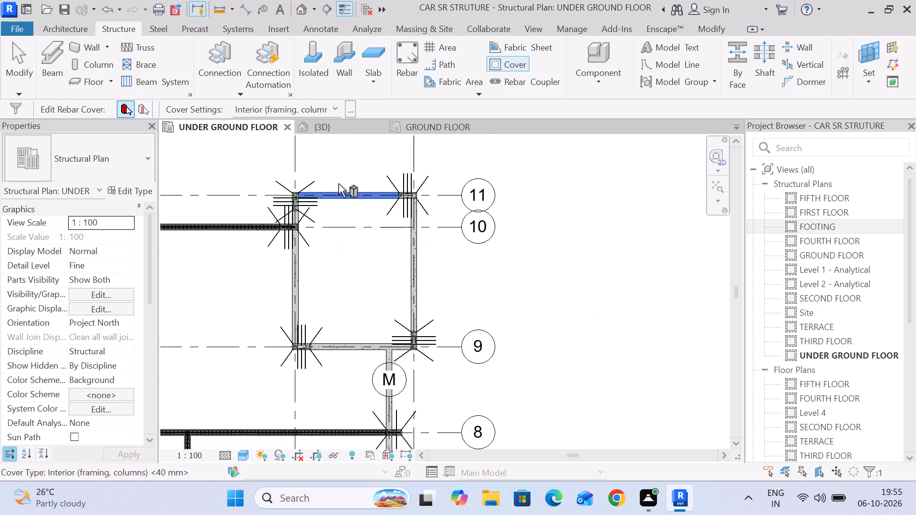
pyautogui.click(289, 106)
pyautogui.click(283, 123)
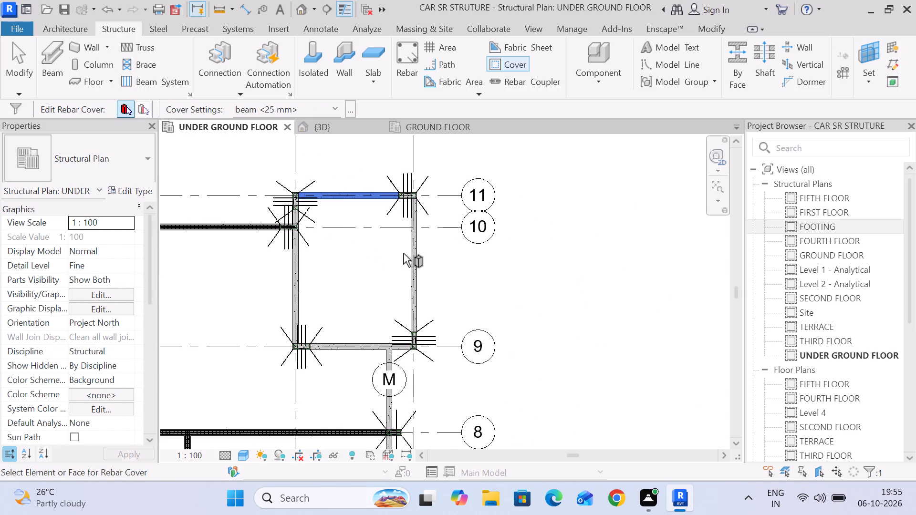
# Apply the beam <25 mm> rebar cover to the grid L, grid K and grid 9 beams around the K–L bay.
pyautogui.click(411, 253)
pyautogui.click(294, 105)
pyautogui.click(288, 124)
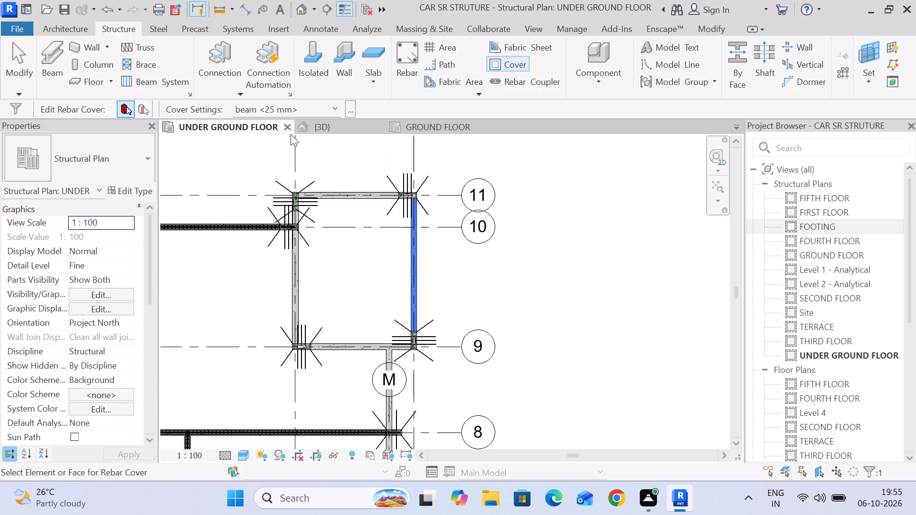
pyautogui.click(299, 267)
pyautogui.click(273, 111)
pyautogui.click(278, 120)
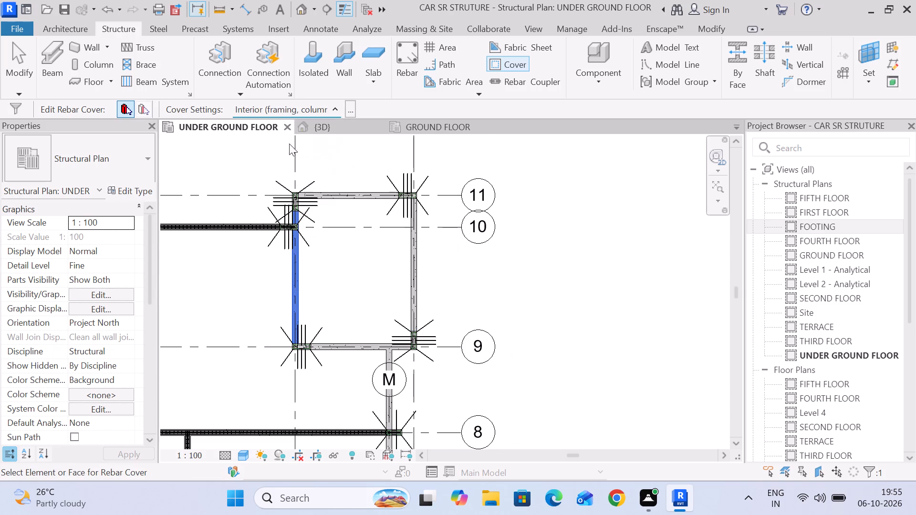
pyautogui.click(344, 348)
pyautogui.click(301, 111)
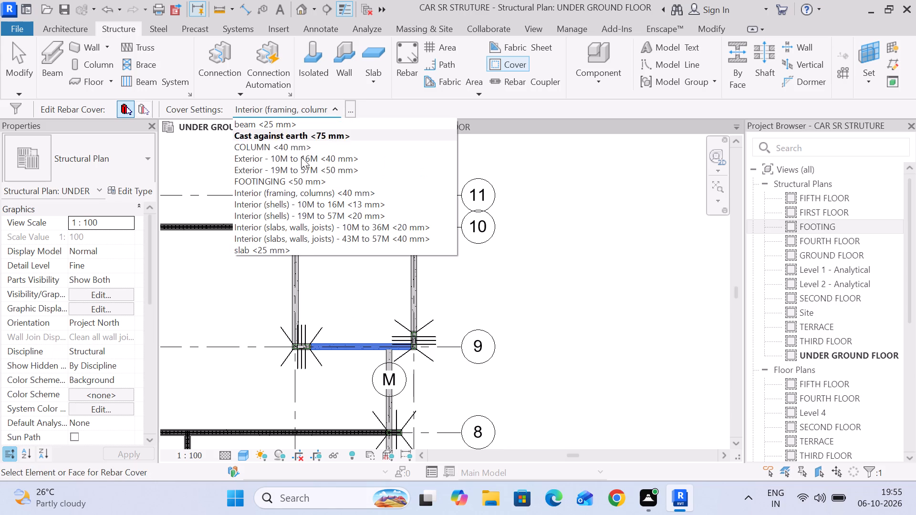
pyautogui.click(300, 120)
# Apply the beam <25 mm> rebar cover to both grid M beams, from grid 9 to 8 and from grid 8 to 6.
pyautogui.scroll(-5, 310, 206)
pyautogui.moveTo(320, 270); pyautogui.dragTo(304, 174, button='middle')
pyautogui.scroll(5, 333, 216)
pyautogui.click(336, 202)
pyautogui.click(288, 110)
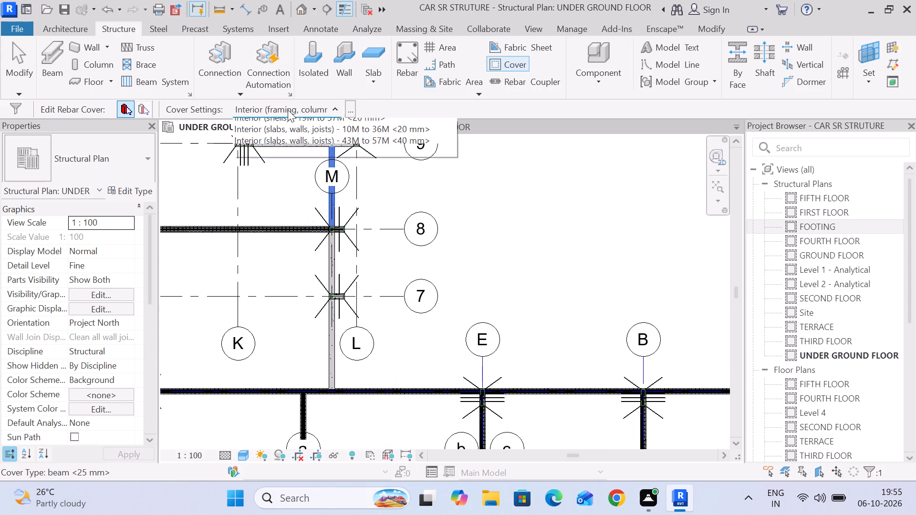
pyautogui.click(281, 124)
pyautogui.click(335, 266)
pyautogui.click(286, 107)
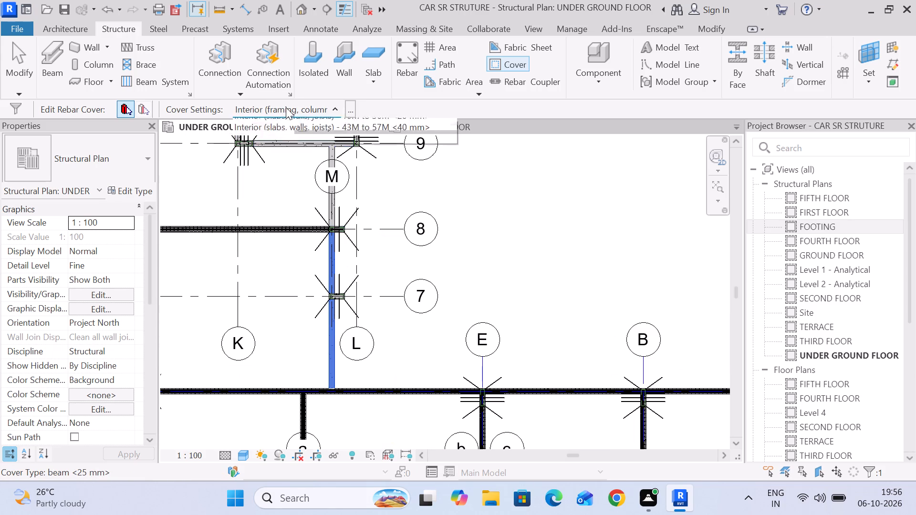
pyautogui.click(268, 124)
# Set the rebar cover of the grid A beam between grids 8 and 6 to beam <25 mm>.
pyautogui.scroll(-5, 229, 209)
pyautogui.moveTo(226, 209); pyautogui.dragTo(357, 194, button='middle')
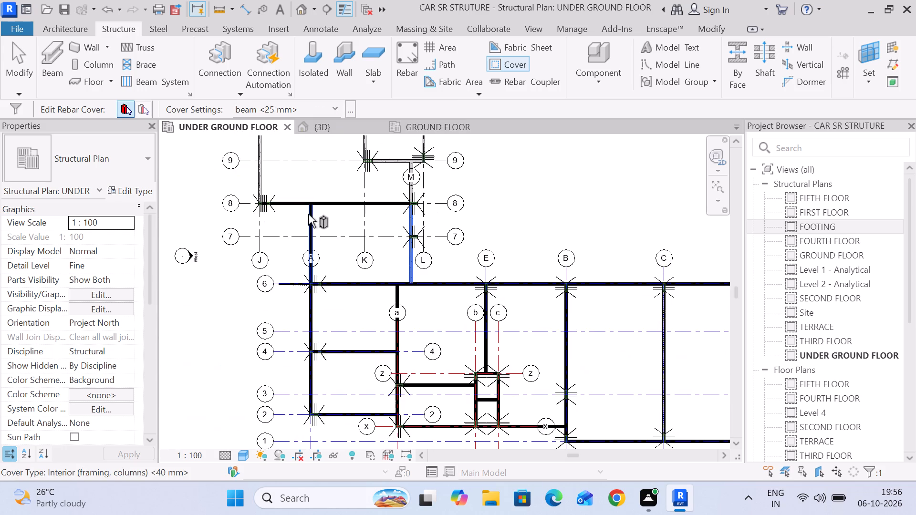
pyautogui.click(315, 217)
pyautogui.scroll(3, 304, 226)
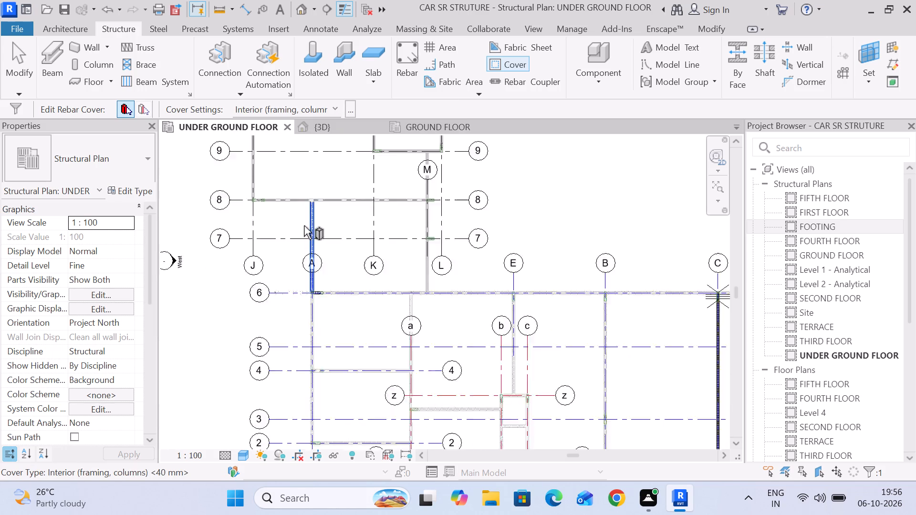
pyautogui.scroll(7, 304, 226)
pyautogui.click(329, 105)
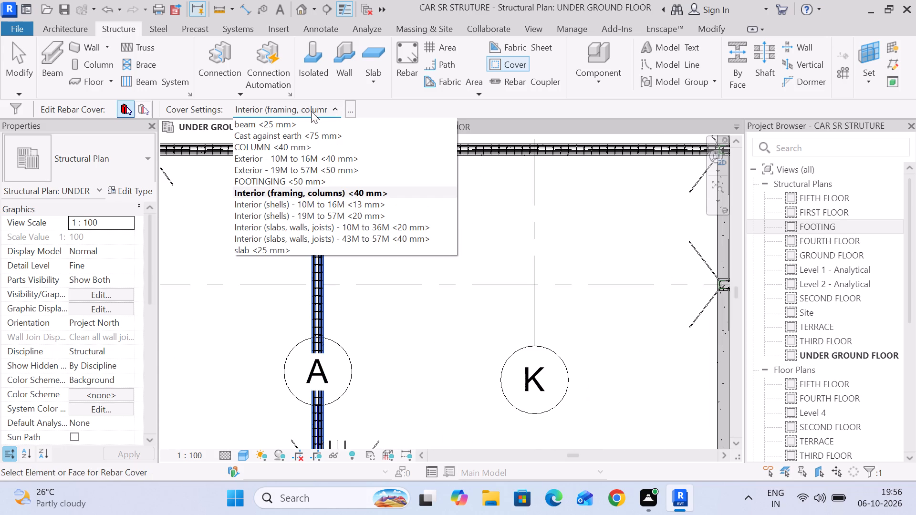
pyautogui.click(302, 124)
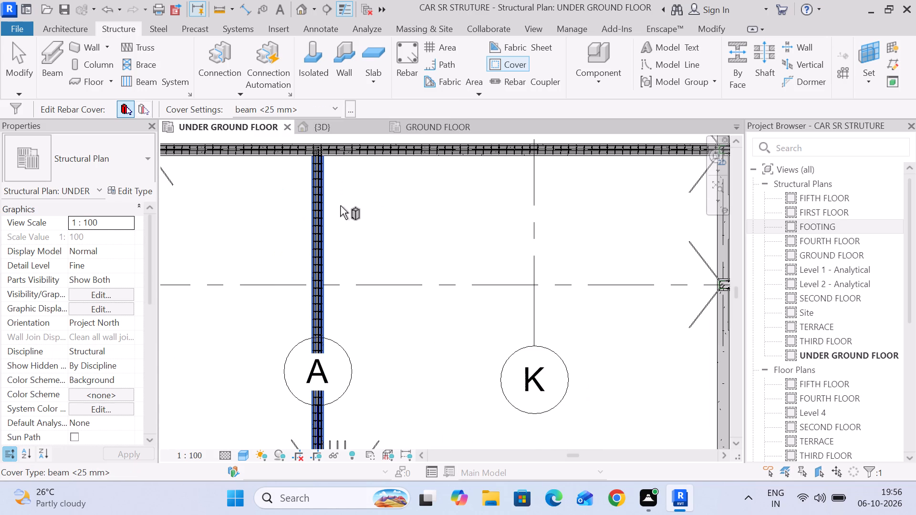
# Set the rebar cover of the grid J beam between grids 8 and 10 to beam <25 mm>, and end the Cover command.
pyautogui.scroll(-5, 342, 206)
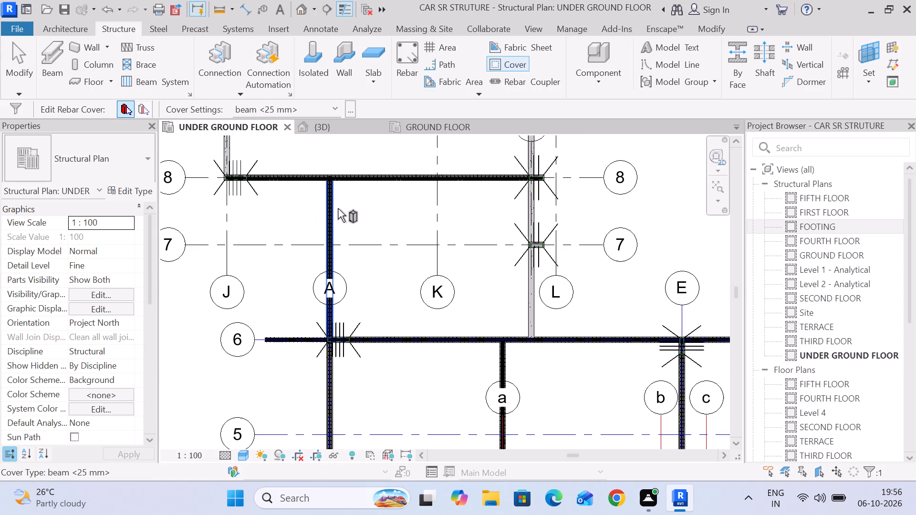
pyautogui.click(288, 186)
pyautogui.click(225, 157)
pyautogui.moveTo(314, 192); pyautogui.dragTo(356, 324, button='middle')
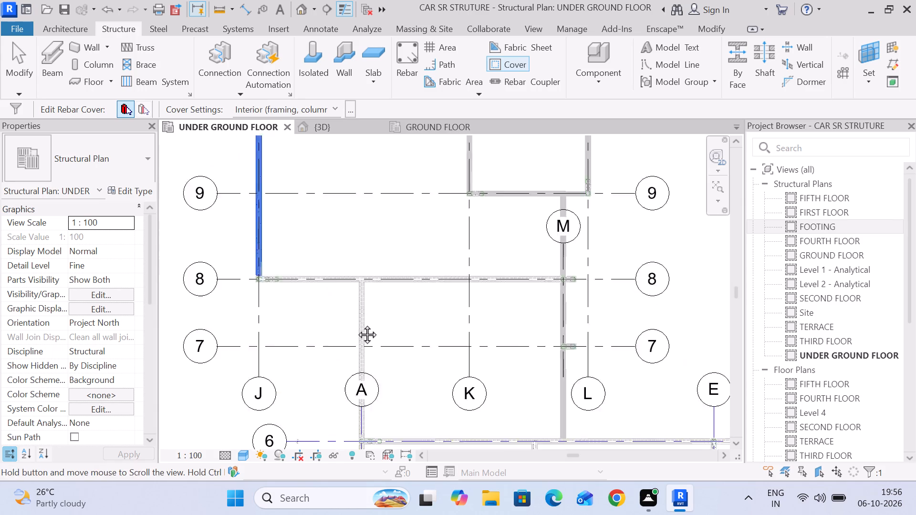
pyautogui.moveTo(356, 324); pyautogui.dragTo(358, 326, button='middle')
pyautogui.click(317, 107)
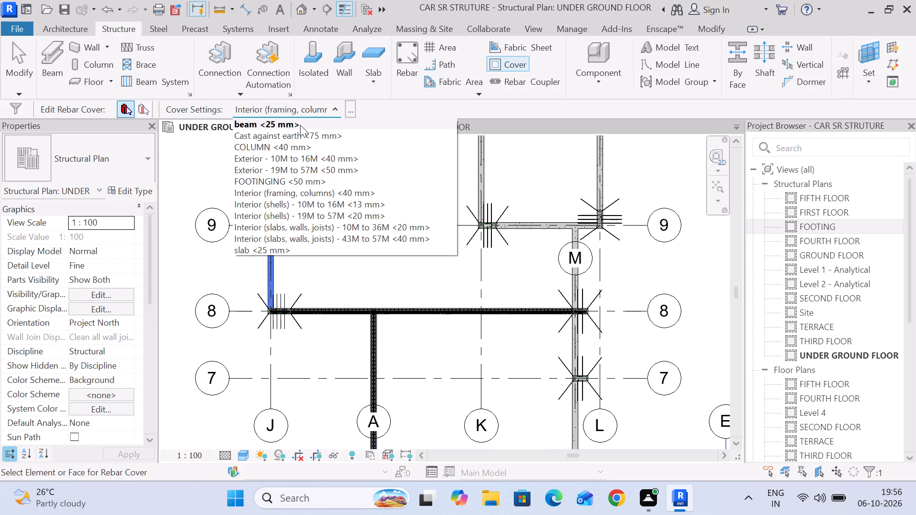
pyautogui.click(300, 125)
pyautogui.scroll(-3, 325, 223)
pyautogui.moveTo(324, 223); pyautogui.dragTo(324, 286, button='middle')
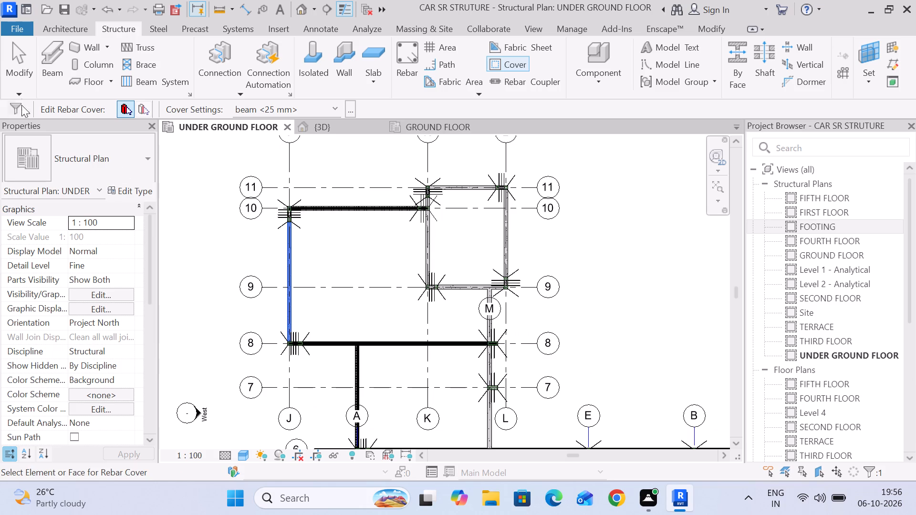
pyautogui.click(21, 62)
# Draw a short building section across the grid 8 beam between grids A and K, facing grid A with a shallow view depth.
pyautogui.moveTo(327, 305); pyautogui.dragTo(299, 247, button='middle')
pyautogui.scroll(3, 290, 236)
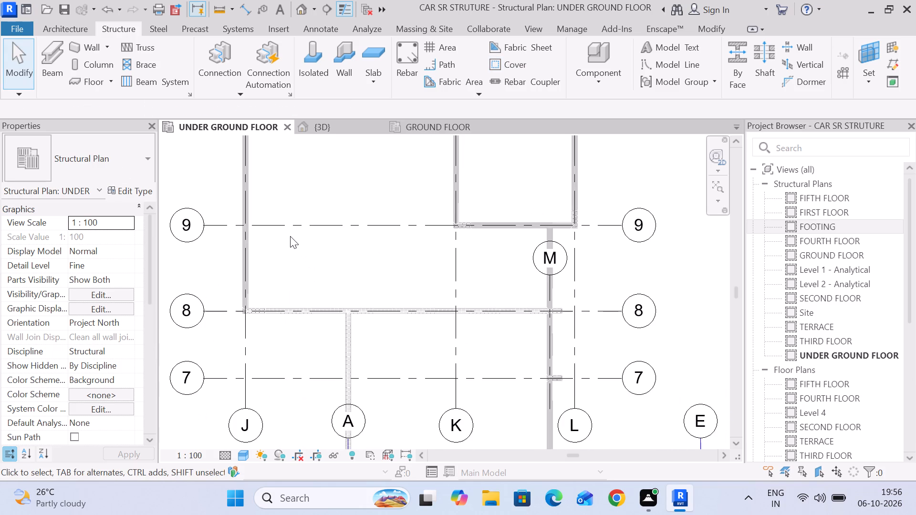
pyautogui.scroll(-4, 290, 236)
pyautogui.scroll(4, 343, 293)
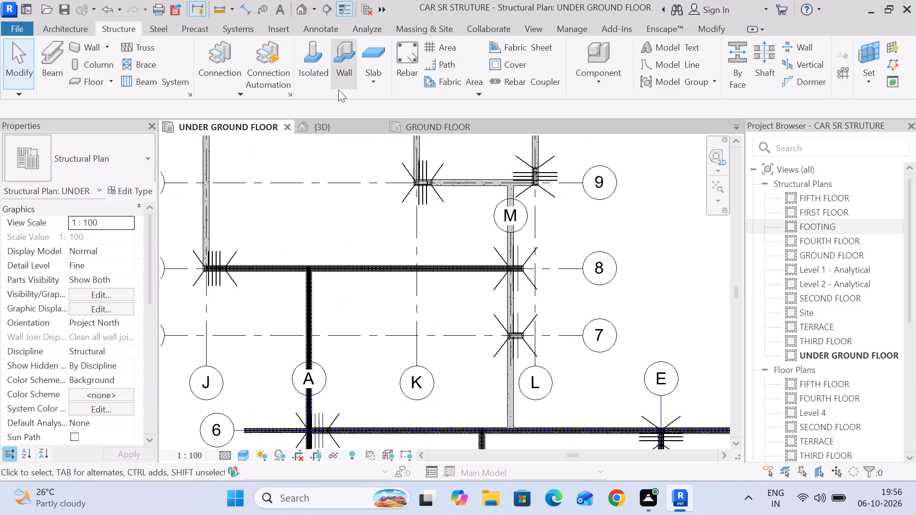
pyautogui.click(326, 10)
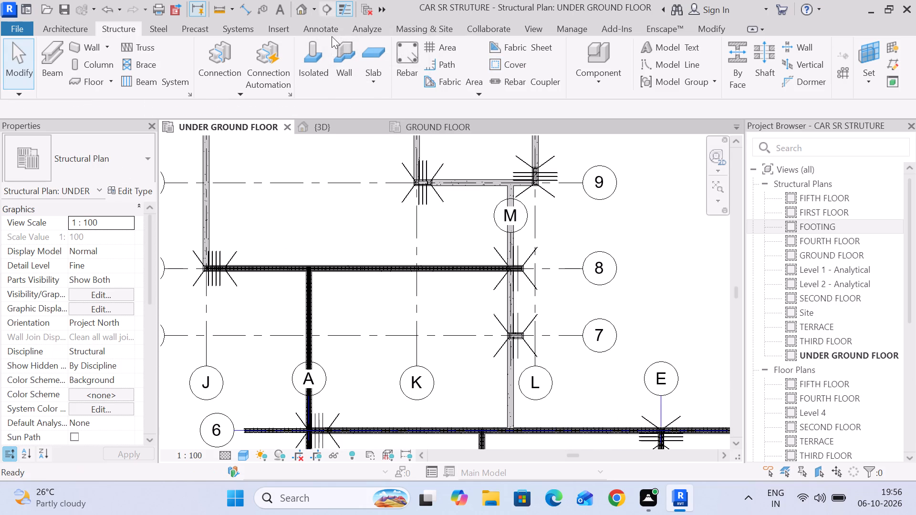
pyautogui.click(377, 235)
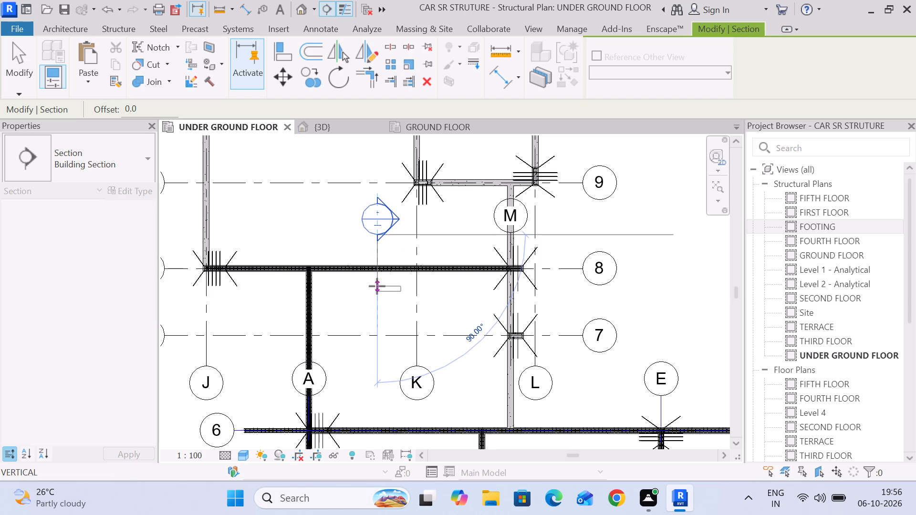
pyautogui.click(377, 286)
pyautogui.moveTo(458, 262); pyautogui.dragTo(408, 250)
pyautogui.moveTo(353, 250); pyautogui.dragTo(358, 253)
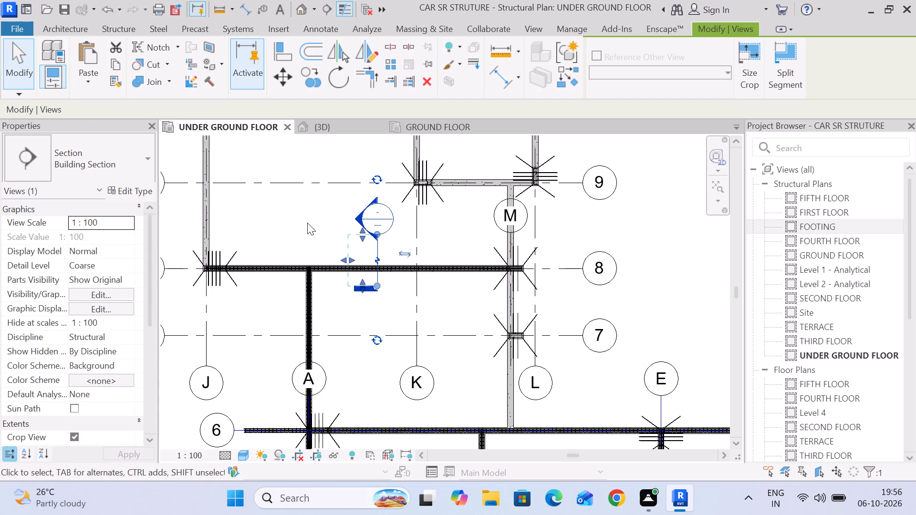
# Open the view of the new section cut through the grid 8 beam.
pyautogui.scroll(-2, 312, 219)
pyautogui.rightClick(312, 219)
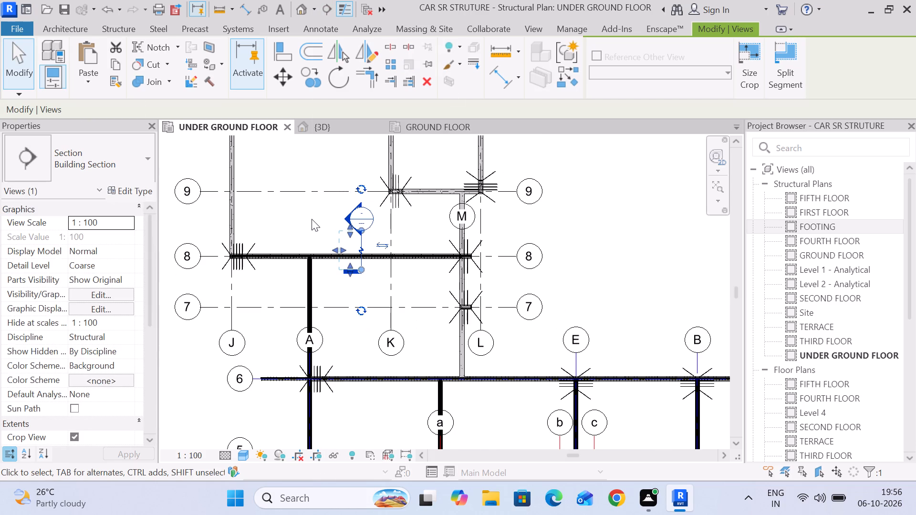
pyautogui.click(369, 131)
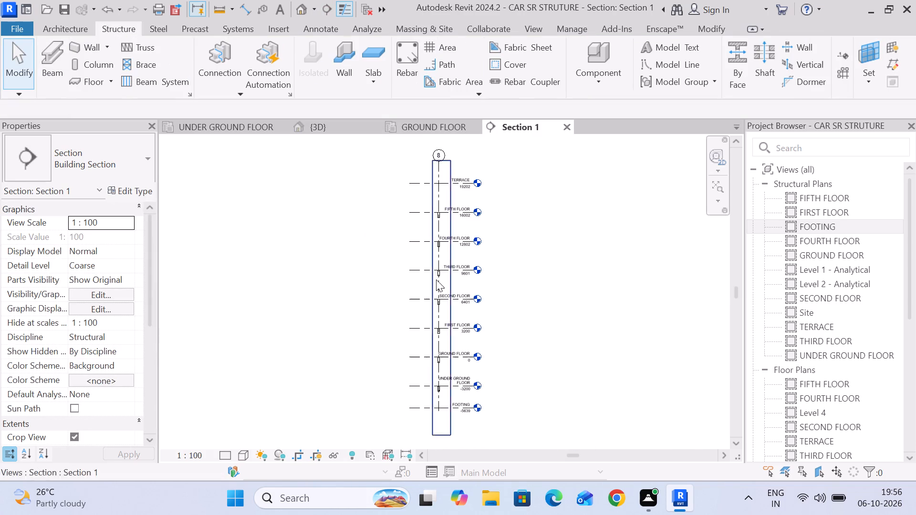
# Set the detail level of the grid 8 beam section view to Fine.
pyautogui.scroll(20, 447, 403)
pyautogui.scroll(1, 540, 371)
pyautogui.moveTo(540, 371); pyautogui.dragTo(428, 278, button='middle')
pyautogui.click(223, 456)
pyautogui.click(228, 434)
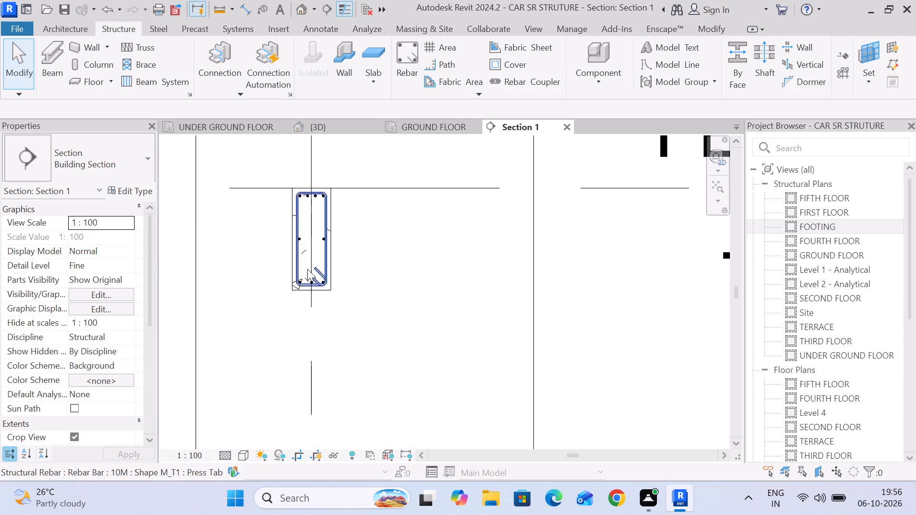
# Start the Cover command and set the rebar cover of the GROUND FLOOR beam at grid 8 to beam <25 mm>.
pyautogui.scroll(-6, 308, 261)
pyautogui.click(513, 65)
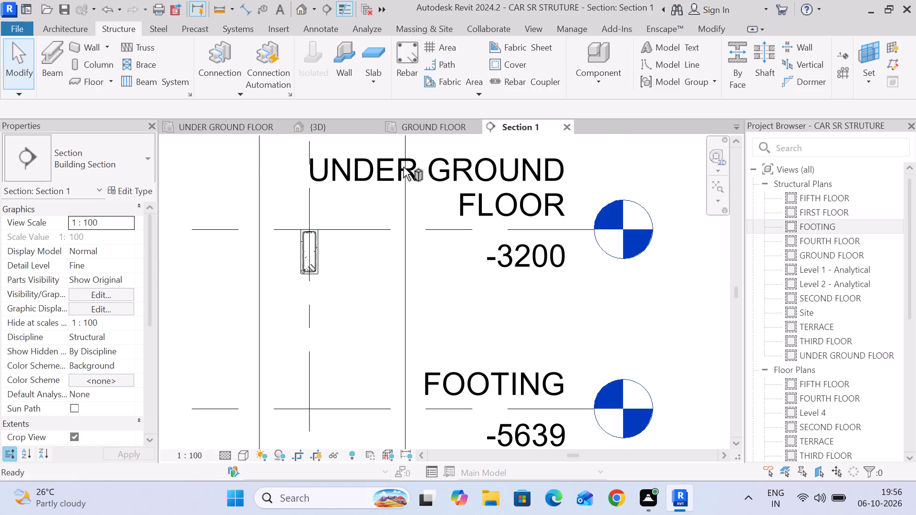
pyautogui.click(317, 276)
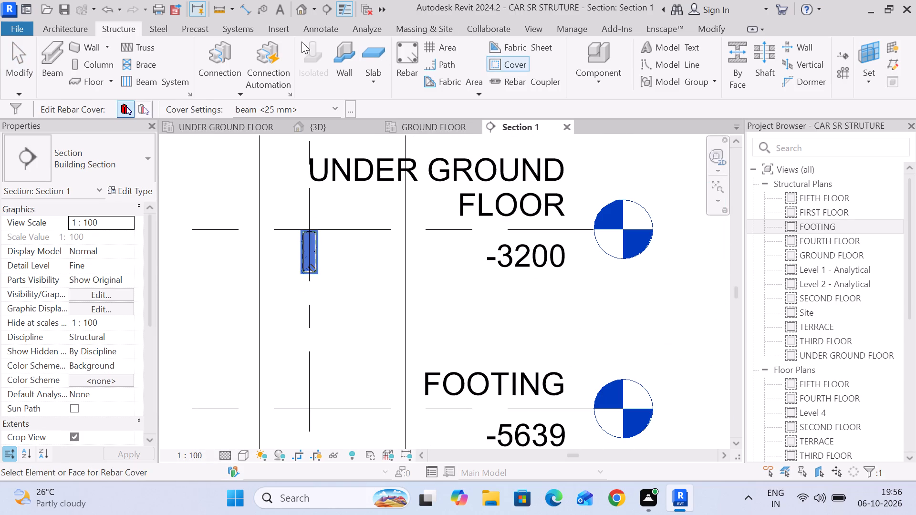
pyautogui.scroll(-5, 465, 147)
pyautogui.moveTo(450, 145); pyautogui.dragTo(462, 294, button='middle')
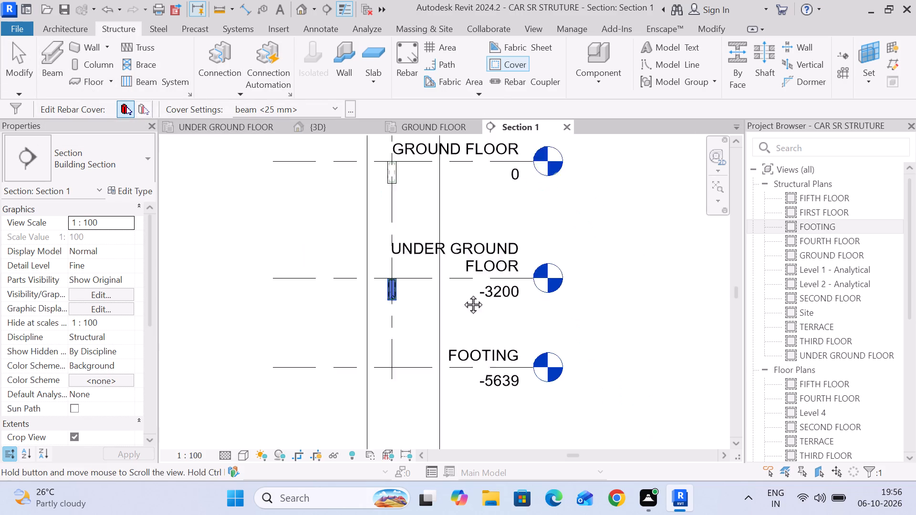
pyautogui.moveTo(462, 294); pyautogui.dragTo(462, 300, button='middle')
pyautogui.scroll(5, 419, 264)
pyautogui.click(394, 224)
pyautogui.click(325, 108)
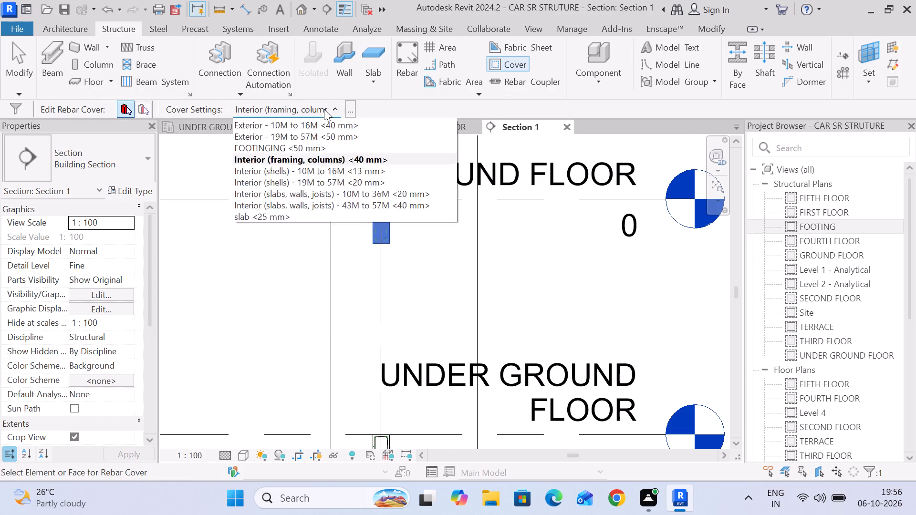
pyautogui.click(300, 125)
# Set the rebar cover of the FIRST FLOOR and SECOND FLOOR beams at grid 8 to beam <25 mm>.
pyautogui.scroll(-3, 405, 186)
pyautogui.moveTo(405, 188); pyautogui.dragTo(410, 384, button='middle')
pyautogui.scroll(1, 414, 378)
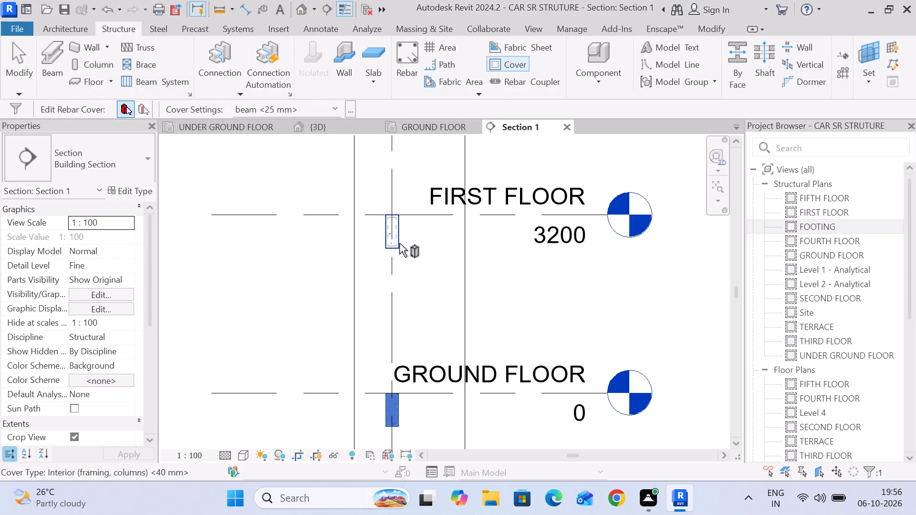
pyautogui.click(399, 243)
pyautogui.click(295, 107)
pyautogui.click(291, 118)
pyautogui.scroll(-2, 403, 176)
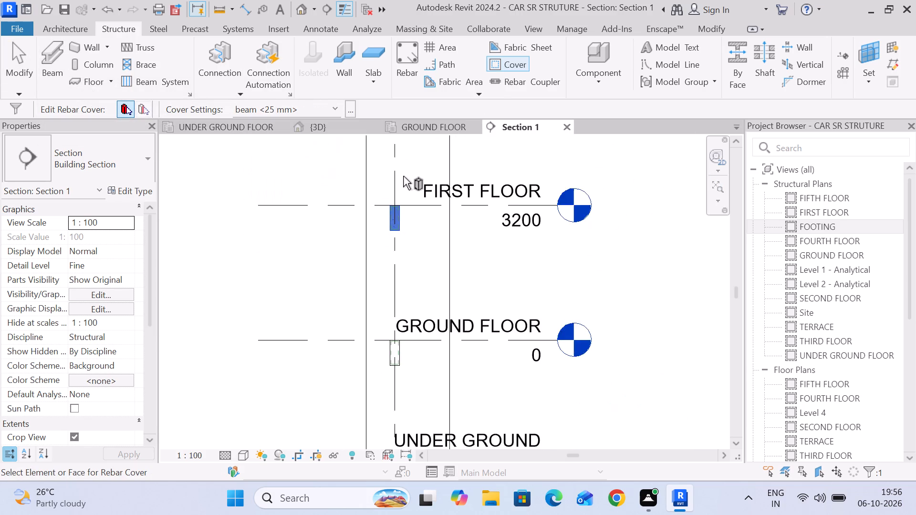
pyautogui.moveTo(403, 176); pyautogui.dragTo(406, 306, button='middle')
pyautogui.click(398, 217)
pyautogui.click(294, 101)
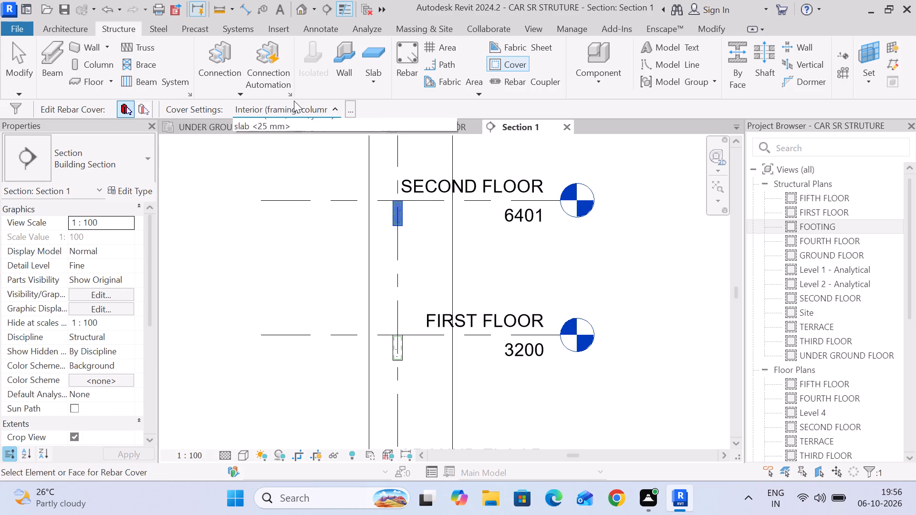
pyautogui.click(299, 123)
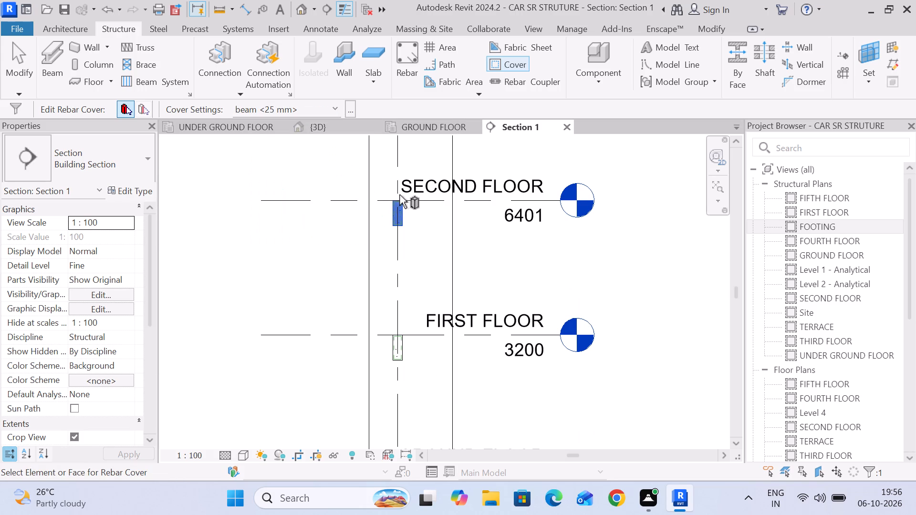
# Set the rebar cover of the THIRD FLOOR and FOURTH FLOOR beams at grid 8 to beam <25 mm>.
pyautogui.moveTo(400, 190); pyautogui.dragTo(404, 322, button='middle')
pyautogui.click(401, 222)
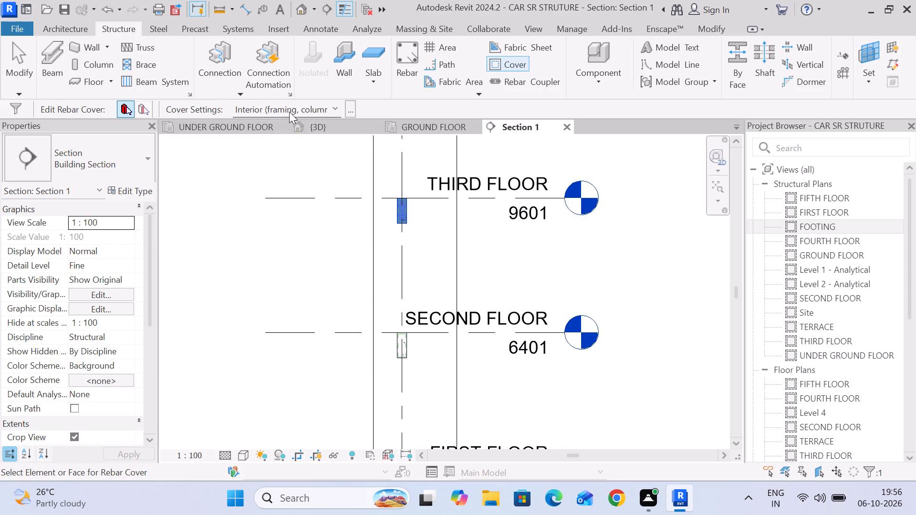
pyautogui.click(290, 112)
pyautogui.click(290, 125)
pyautogui.moveTo(408, 152); pyautogui.dragTo(413, 326, button='middle')
pyautogui.click(413, 257)
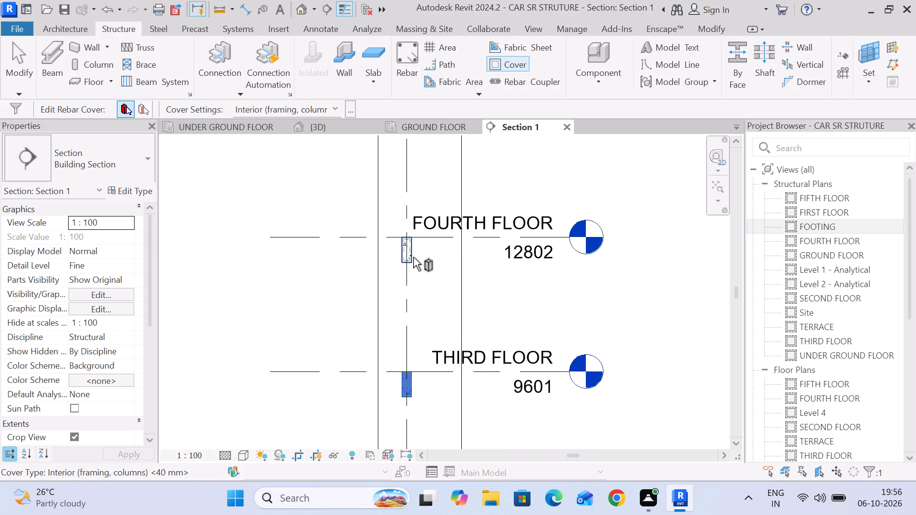
pyautogui.click(293, 109)
pyautogui.click(290, 121)
# Set the rebar cover of the FIFTH FLOOR beam at grid 8 to beam <25 mm>, and end the Cover command.
pyautogui.moveTo(392, 169); pyautogui.dragTo(382, 349, button='middle')
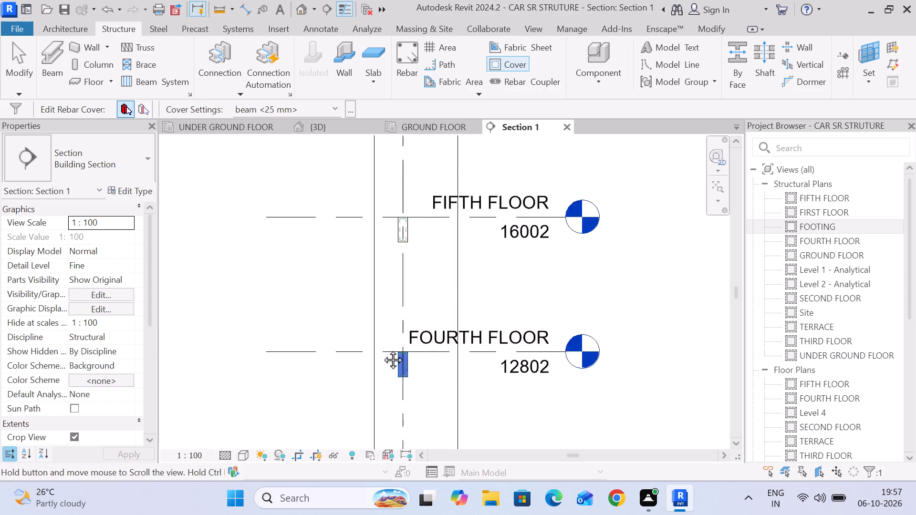
pyautogui.moveTo(382, 349); pyautogui.dragTo(382, 350, button='middle')
pyautogui.click(396, 297)
pyautogui.click(287, 107)
pyautogui.click(285, 128)
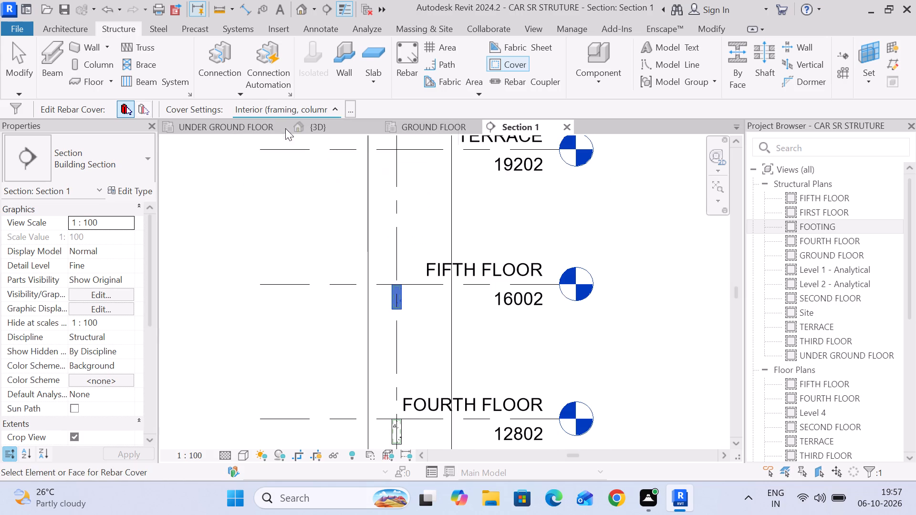
pyautogui.moveTo(419, 181); pyautogui.dragTo(422, 325, button='middle')
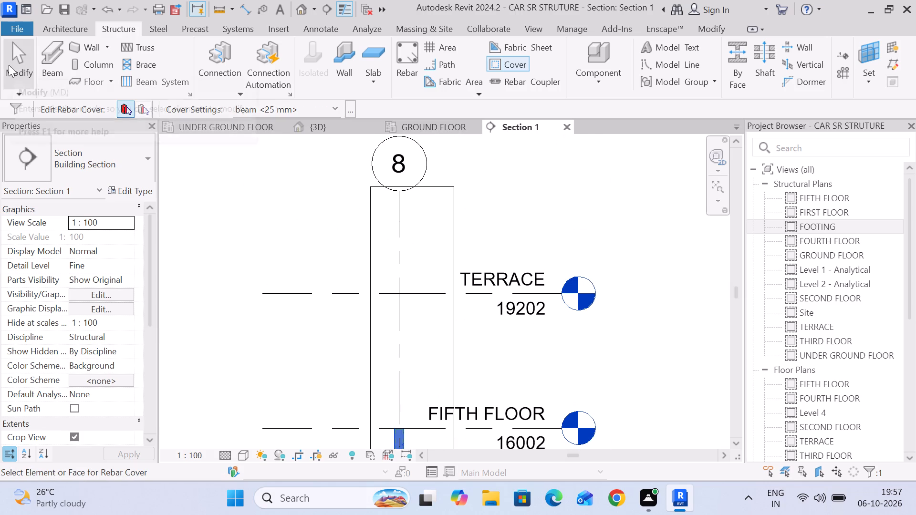
pyautogui.click(9, 65)
# Filter the UNDER GROUND FLOOR beam selection to Structural Rebar and copy it to the GROUND FLOOR beam, using the beams' bottom midpoints.
pyautogui.scroll(-7, 223, 169)
pyautogui.scroll(5, 292, 454)
pyautogui.moveTo(296, 408); pyautogui.dragTo(331, 299, button='middle')
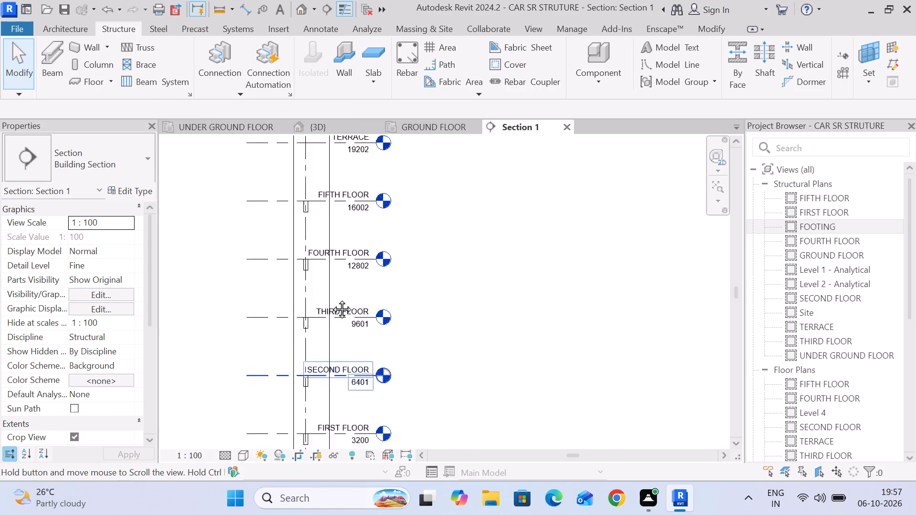
pyautogui.moveTo(331, 299); pyautogui.dragTo(350, 248, button='middle')
pyautogui.moveTo(343, 377); pyautogui.dragTo(345, 215, button='middle')
pyautogui.scroll(14, 350, 268)
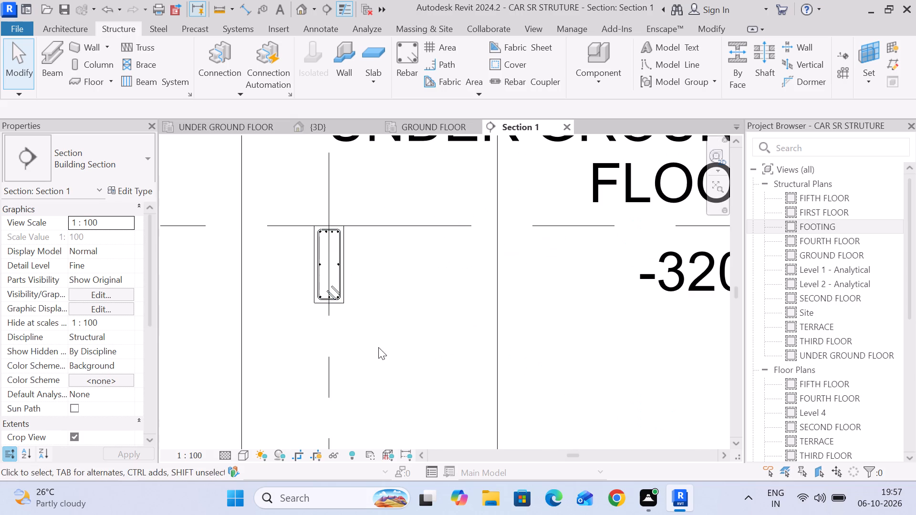
pyautogui.moveTo(378, 345); pyautogui.dragTo(312, 165)
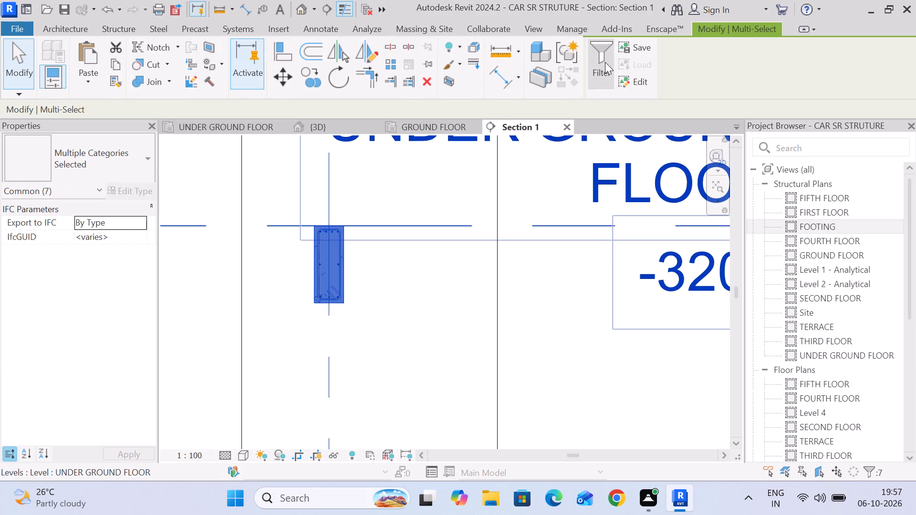
pyautogui.click(605, 62)
pyautogui.click(560, 180)
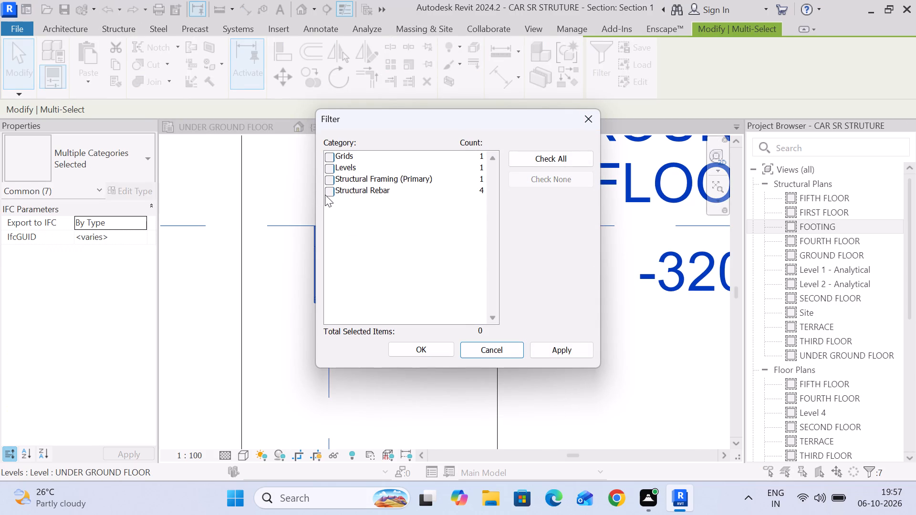
pyautogui.click(327, 195)
pyautogui.click(420, 353)
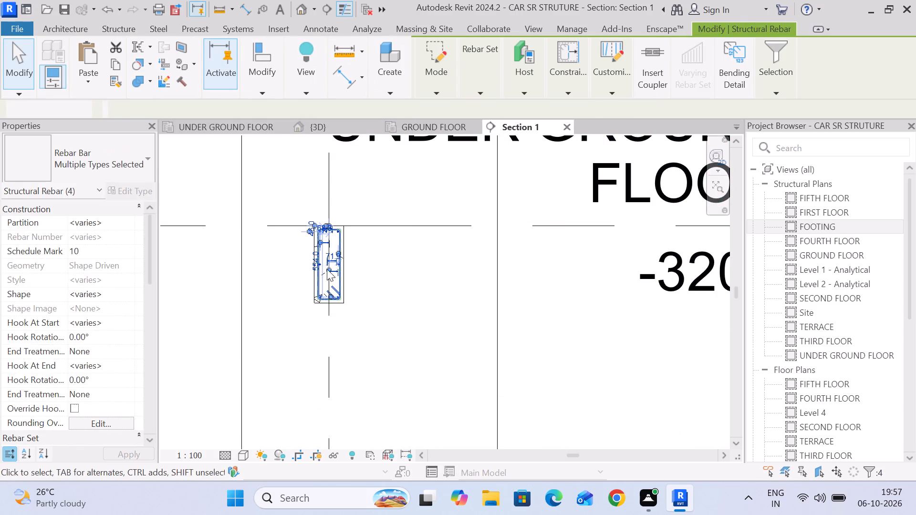
pyautogui.click(261, 91)
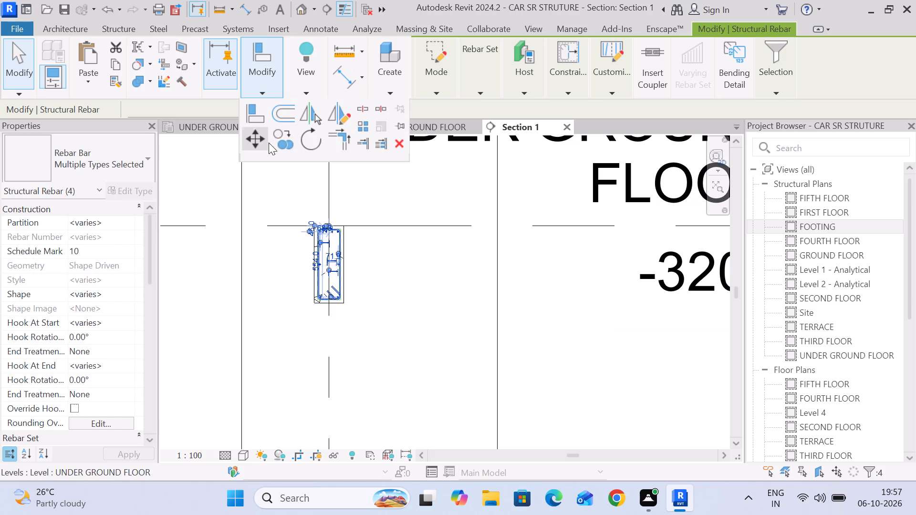
pyautogui.click(279, 137)
pyautogui.scroll(12, 331, 314)
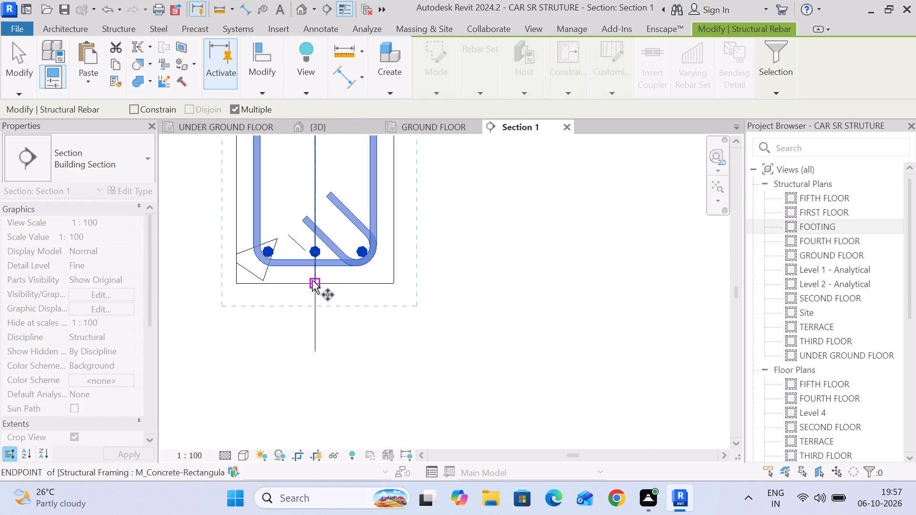
pyautogui.click(315, 284)
pyautogui.scroll(-13, 316, 282)
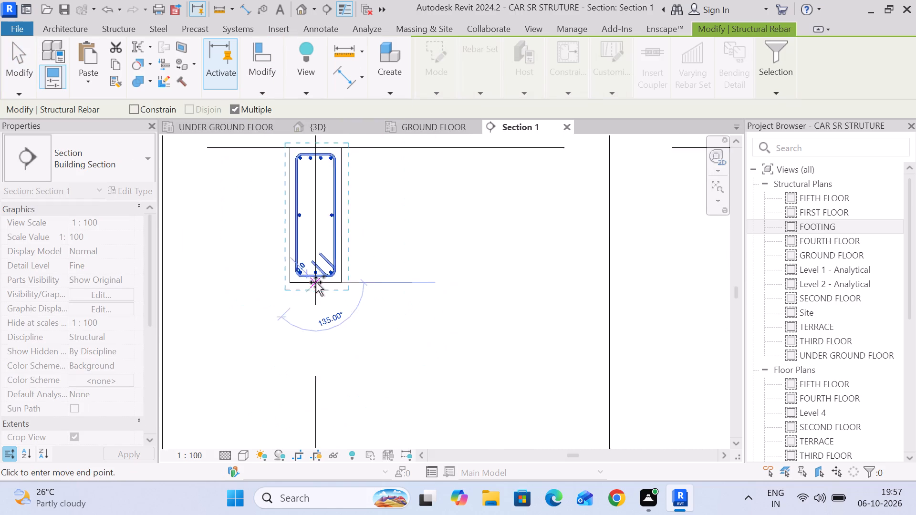
pyautogui.scroll(-7, 316, 282)
pyautogui.moveTo(315, 180); pyautogui.dragTo(316, 294, button='middle')
pyautogui.scroll(4, 316, 281)
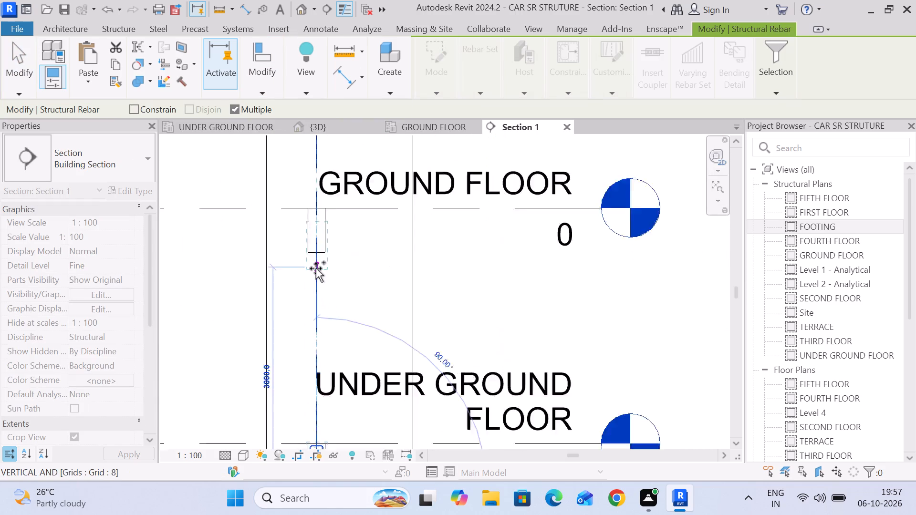
pyautogui.scroll(9, 316, 268)
pyautogui.moveTo(323, 231); pyautogui.dragTo(328, 340, button='middle')
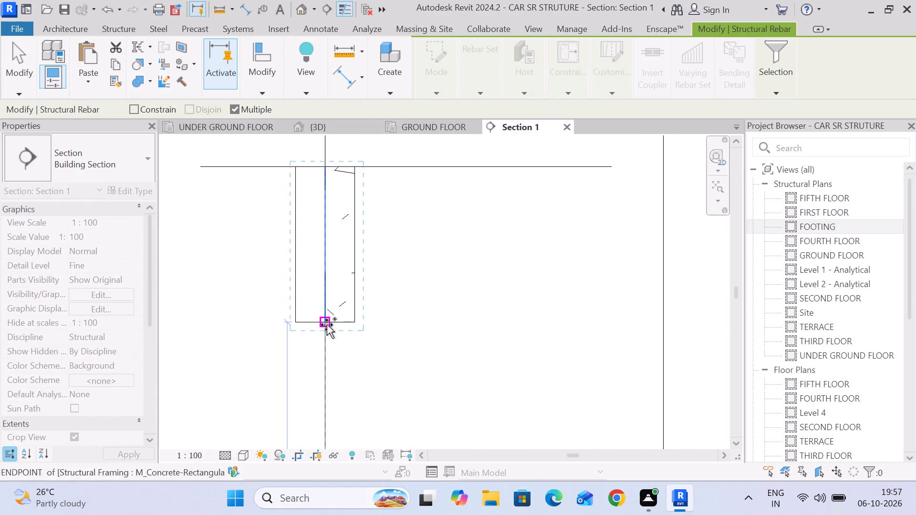
pyautogui.click(326, 324)
# Place further copies of the rebar in the FIRST FLOOR and SECOND FLOOR beams, at their bottom midpoints.
pyautogui.scroll(-6, 332, 321)
pyautogui.moveTo(334, 199); pyautogui.dragTo(334, 311, button='middle')
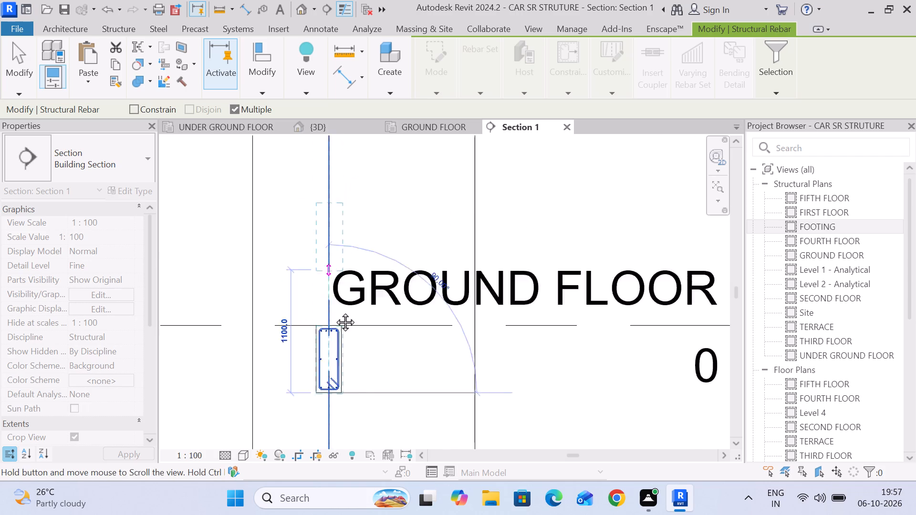
pyautogui.moveTo(334, 311); pyautogui.dragTo(337, 409, button='middle')
pyautogui.moveTo(337, 236); pyautogui.dragTo(335, 353, button='middle')
pyautogui.scroll(2, 326, 318)
pyautogui.click(331, 283)
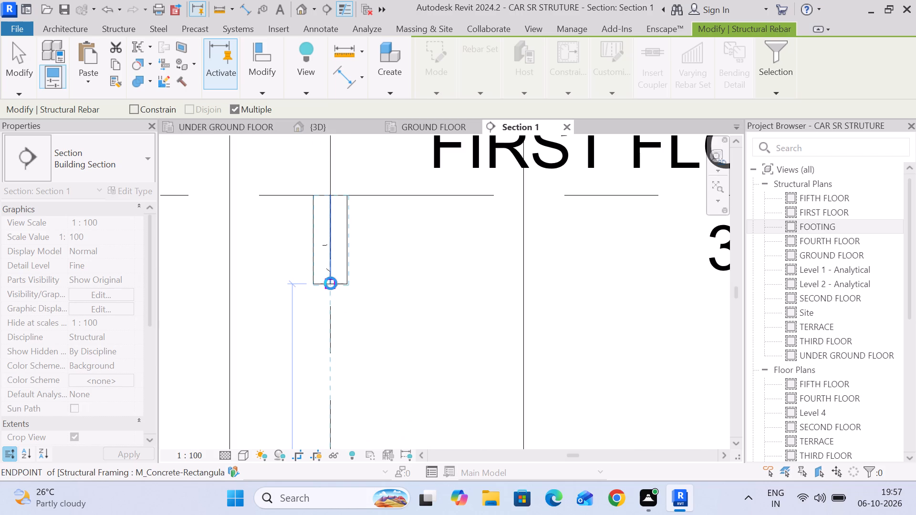
pyautogui.scroll(-3, 346, 192)
pyautogui.moveTo(346, 192); pyautogui.dragTo(345, 401, button='middle')
pyautogui.moveTo(346, 204); pyautogui.dragTo(351, 400, button='middle')
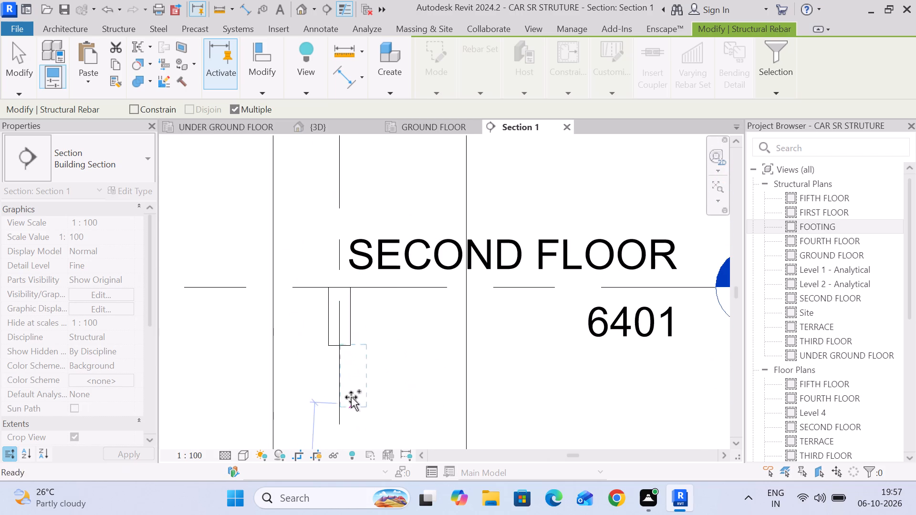
pyautogui.click(338, 346)
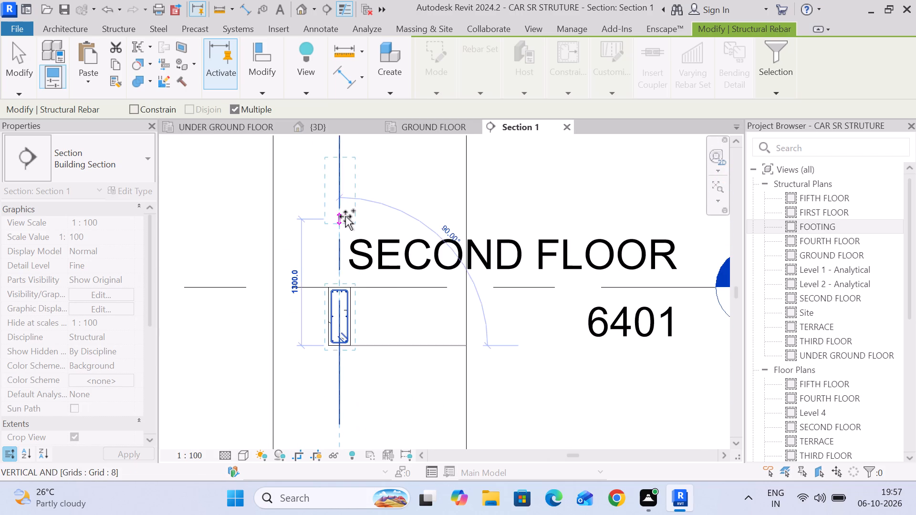
# Place further copies of the rebar in the THIRD FLOOR and FOURTH FLOOR beams, at their bottom midpoints.
pyautogui.scroll(-4, 346, 215)
pyautogui.moveTo(347, 198); pyautogui.dragTo(361, 399, button='middle')
pyautogui.scroll(5, 354, 319)
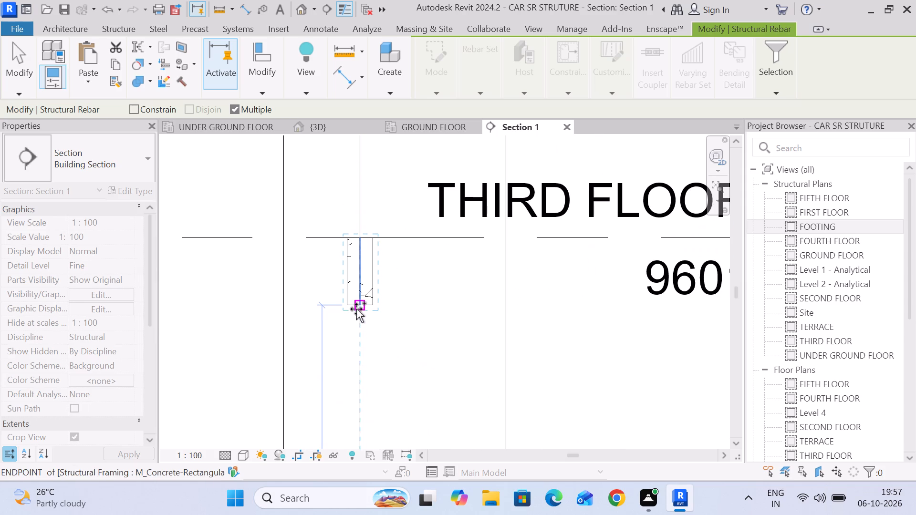
pyautogui.click(361, 306)
pyautogui.scroll(-6, 361, 306)
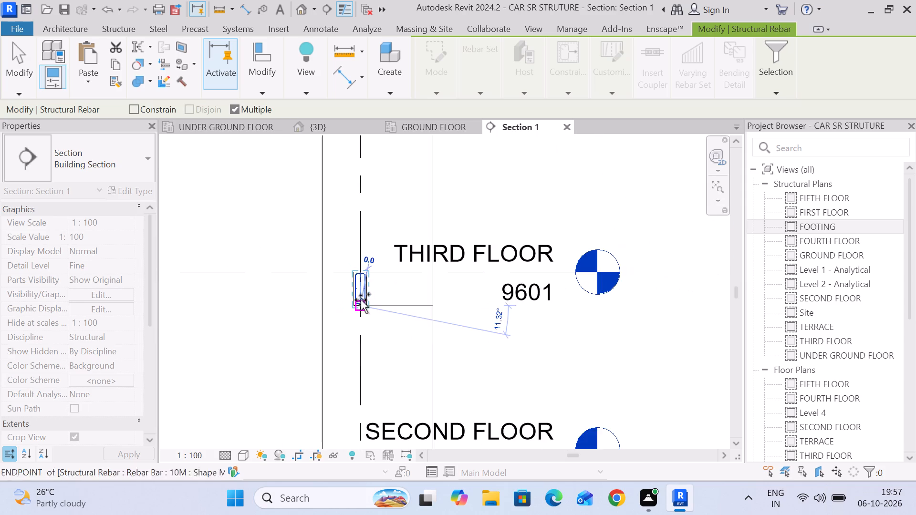
pyautogui.moveTo(361, 223); pyautogui.dragTo(394, 421, button='middle')
pyautogui.scroll(4, 394, 340)
pyautogui.click(396, 349)
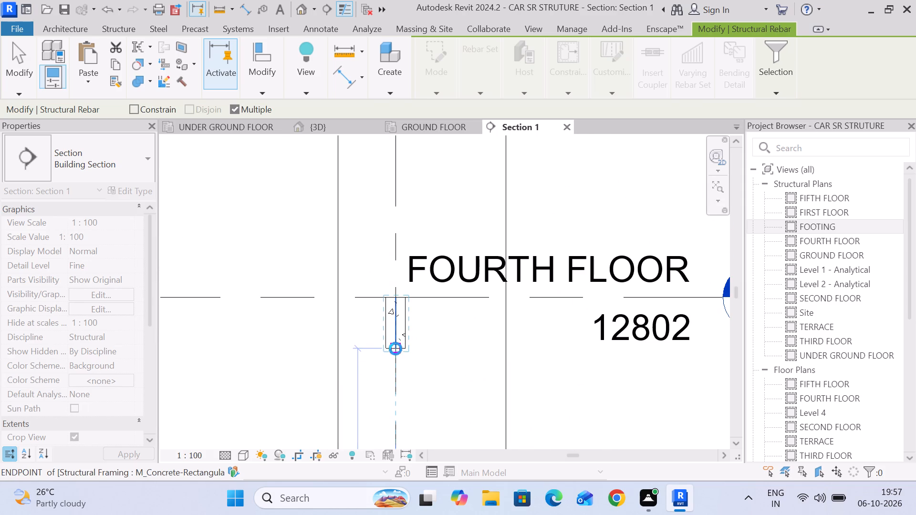
# Place the last rebar copy at the FIFTH FLOOR beam's bottom midpoint, and end the Copy command.
pyautogui.scroll(-3, 414, 270)
pyautogui.moveTo(414, 284); pyautogui.dragTo(435, 462, button='middle')
pyautogui.scroll(1, 415, 325)
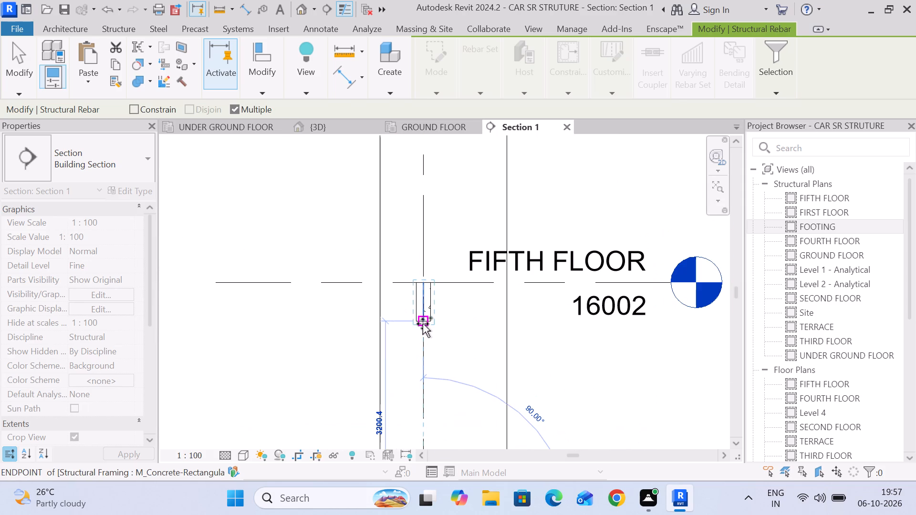
pyautogui.click(423, 324)
pyautogui.scroll(-4, 433, 280)
pyautogui.moveTo(434, 313); pyautogui.dragTo(456, 467, button='middle')
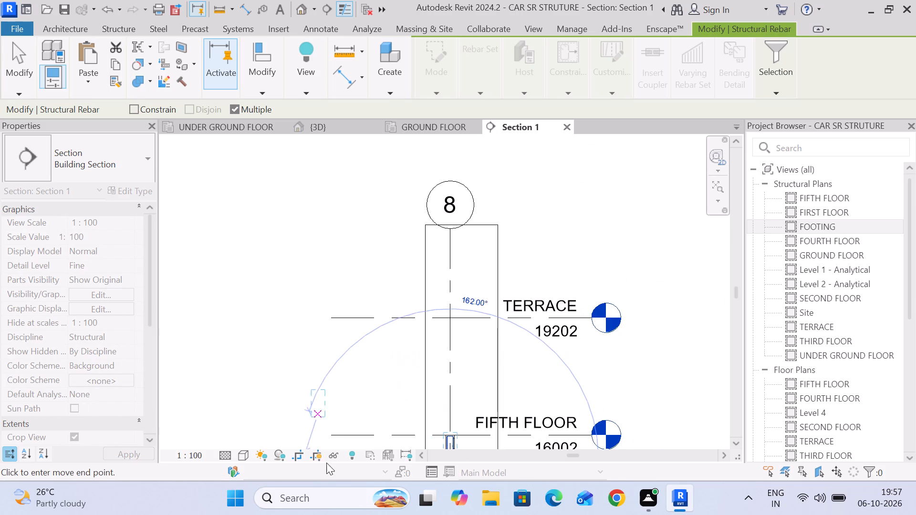
pyautogui.click(10, 72)
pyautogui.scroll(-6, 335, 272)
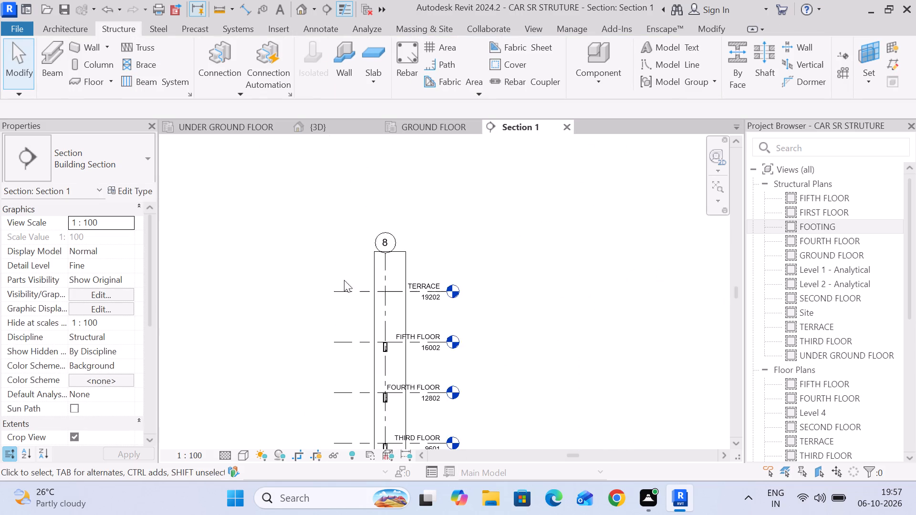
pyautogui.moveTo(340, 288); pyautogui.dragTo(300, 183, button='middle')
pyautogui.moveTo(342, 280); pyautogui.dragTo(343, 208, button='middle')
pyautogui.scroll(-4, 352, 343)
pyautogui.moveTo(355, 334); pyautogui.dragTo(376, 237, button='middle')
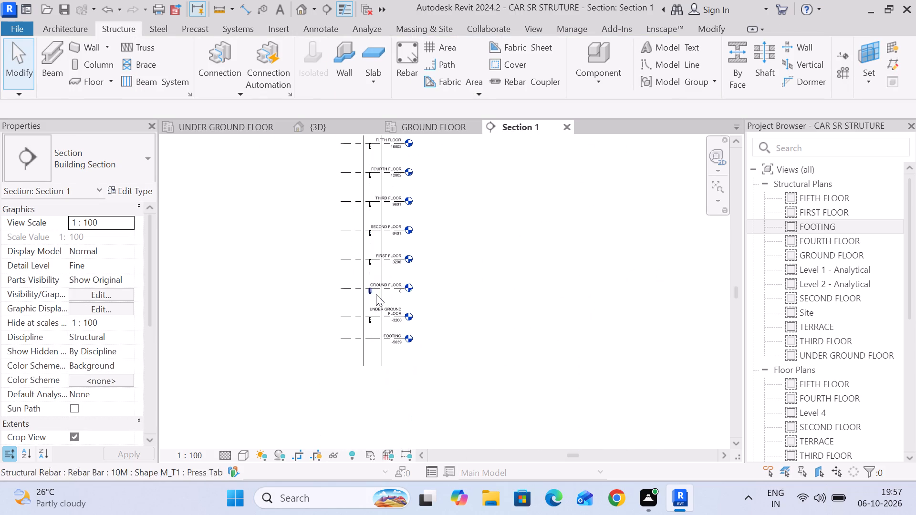
# In the UNDER GROUND FLOOR plan, move the section marker off the grid 8 beam to between grids 8 and 9.
pyautogui.moveTo(395, 245); pyautogui.dragTo(398, 333, button='middle')
pyautogui.moveTo(398, 321); pyautogui.dragTo(396, 273, button='middle')
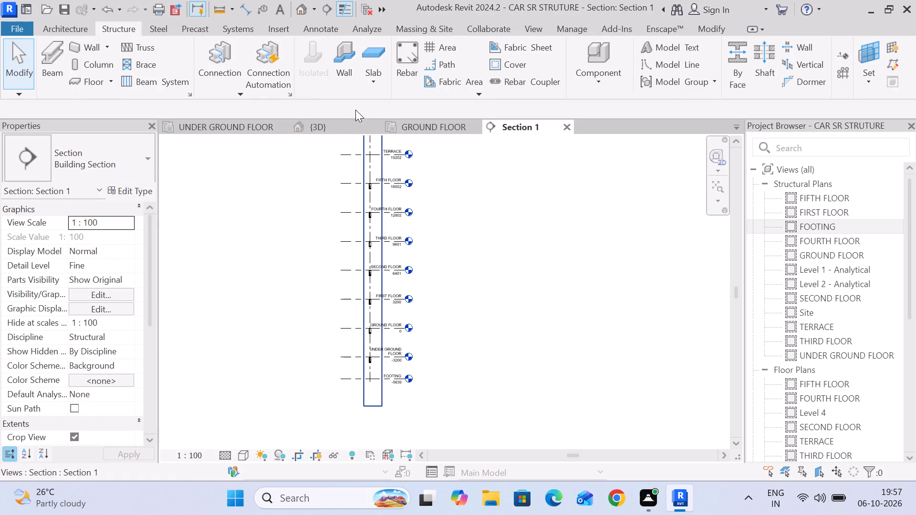
pyautogui.click(421, 124)
pyautogui.click(224, 127)
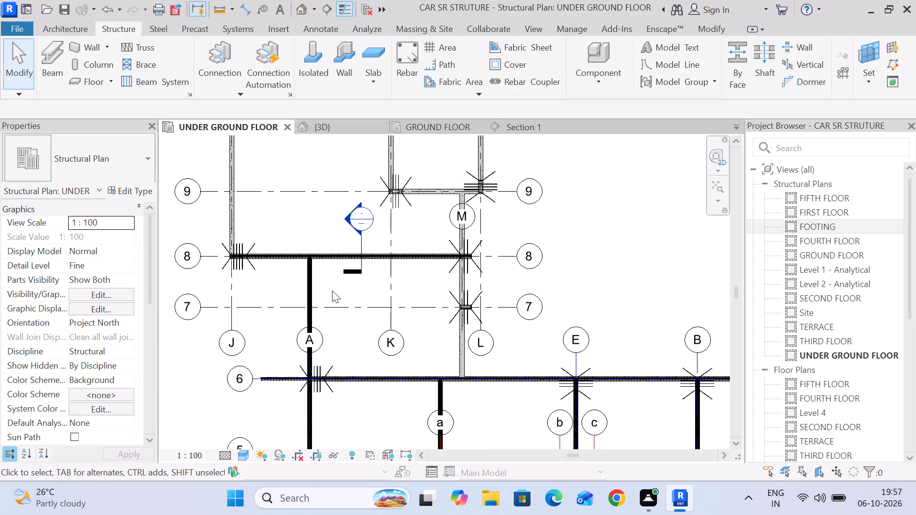
pyautogui.scroll(-3, 332, 290)
pyautogui.moveTo(332, 292); pyautogui.dragTo(343, 331, button='middle')
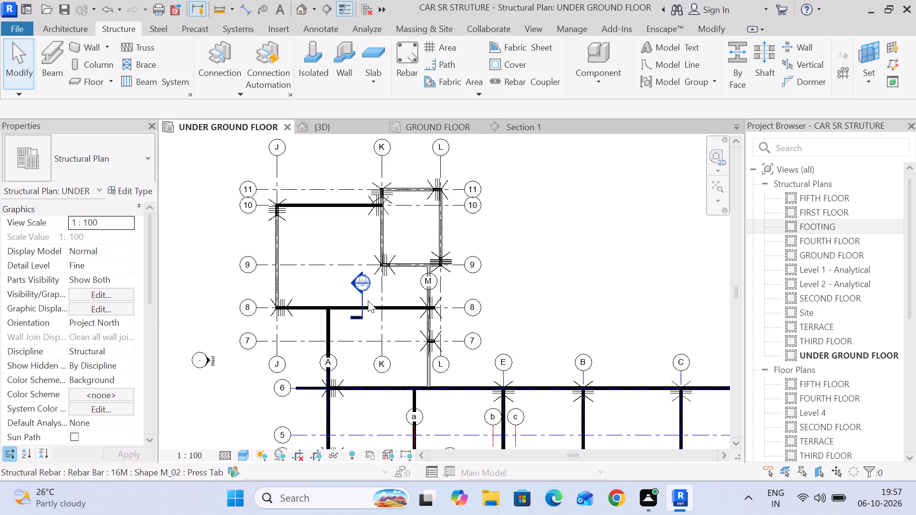
pyautogui.click(367, 300)
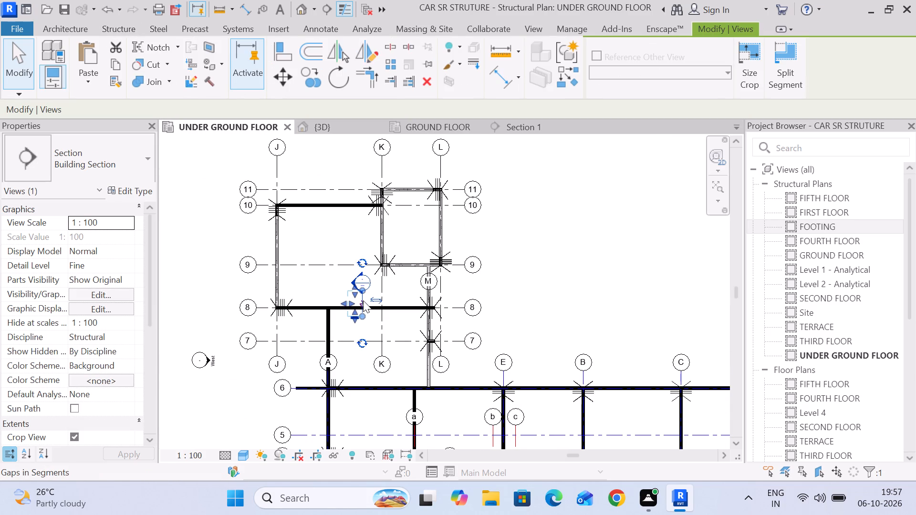
pyautogui.moveTo(363, 296); pyautogui.dragTo(340, 212)
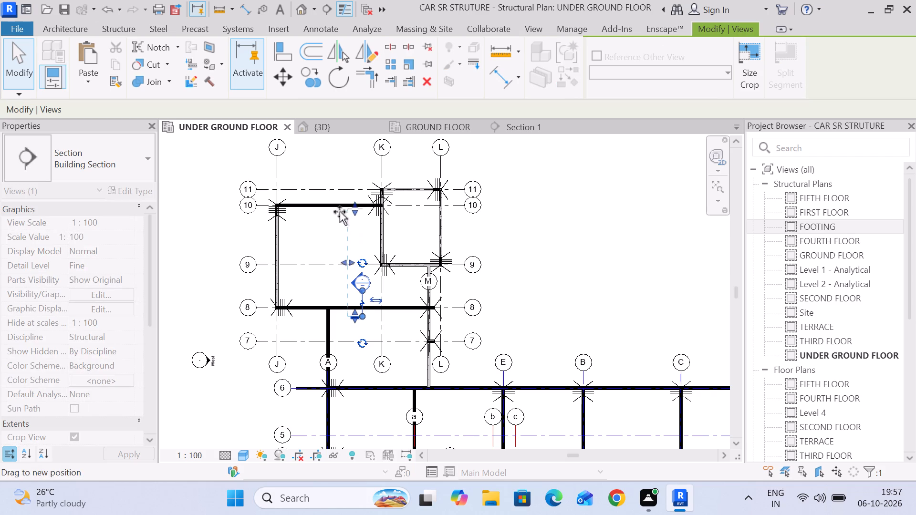
pyautogui.moveTo(340, 212); pyautogui.dragTo(356, 298)
pyautogui.scroll(8, 359, 315)
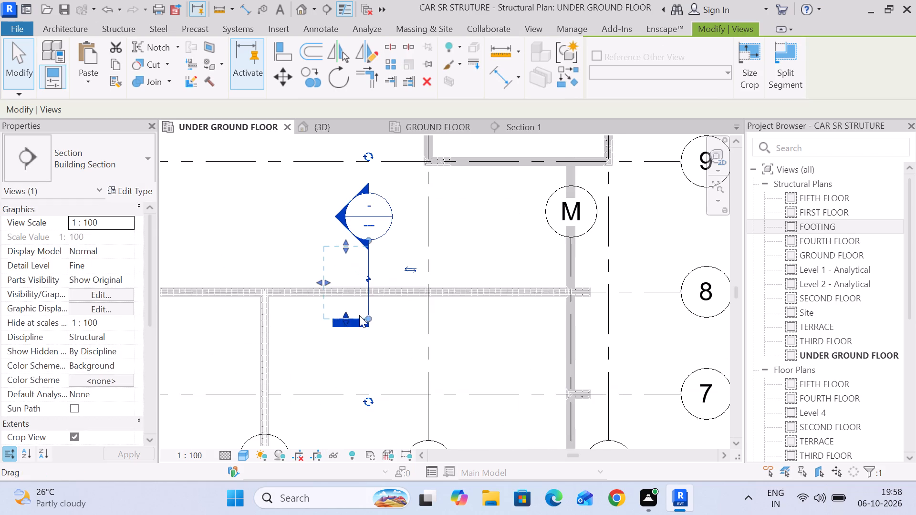
pyautogui.moveTo(369, 304); pyautogui.dragTo(330, 247)
pyautogui.scroll(-6, 358, 283)
pyautogui.moveTo(351, 291); pyautogui.dragTo(397, 471, button='middle')
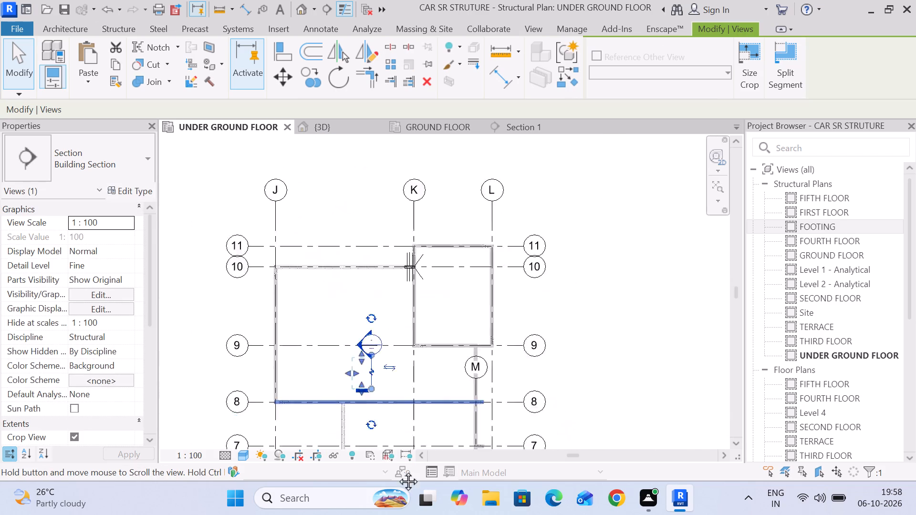
pyautogui.moveTo(397, 471); pyautogui.dragTo(401, 484, button='middle')
pyautogui.moveTo(405, 419); pyautogui.dragTo(417, 352, button='middle')
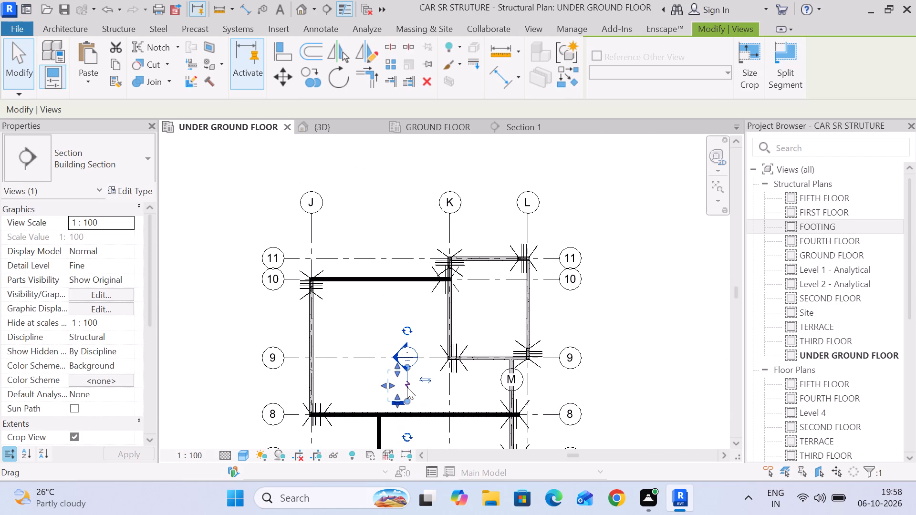
# Move the section marker so it cuts the grid 10 beam between grids J and K, and open its section view.
pyautogui.click(407, 387)
pyautogui.click(430, 394)
pyautogui.click(410, 383)
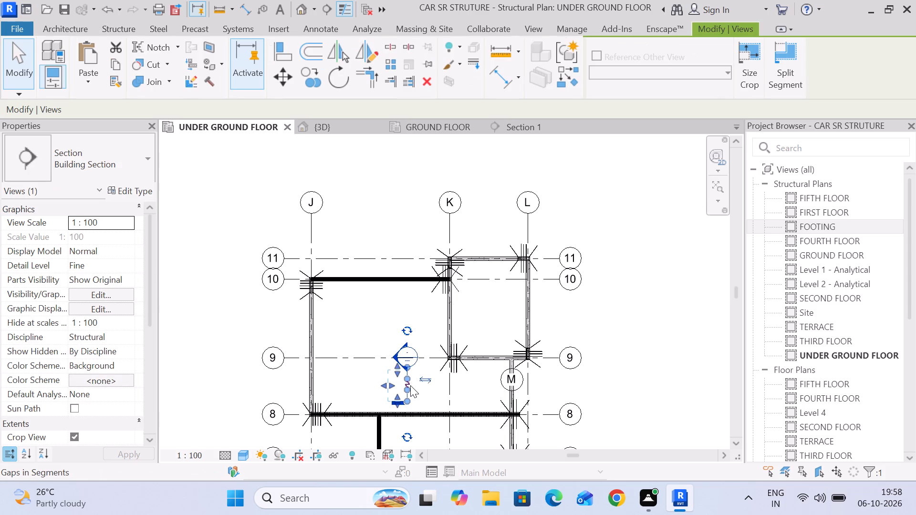
pyautogui.scroll(9, 406, 382)
pyautogui.click(409, 391)
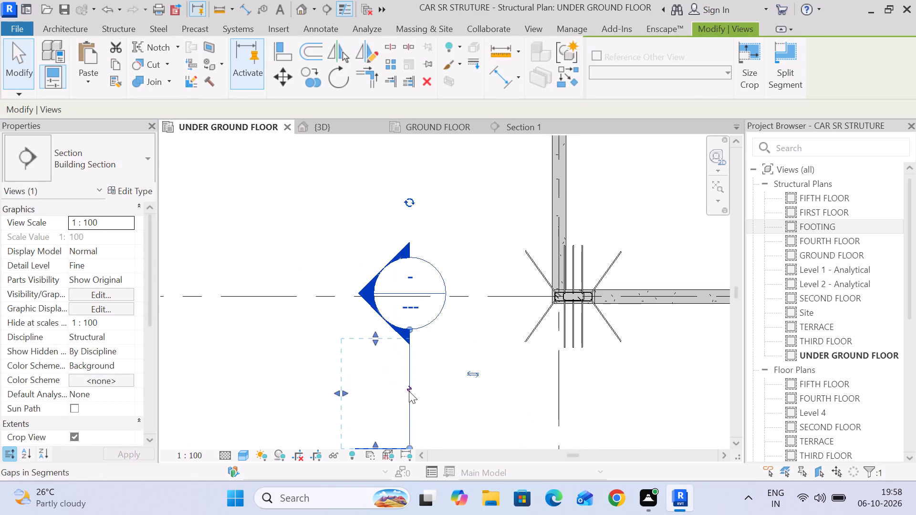
pyautogui.scroll(-5, 417, 412)
pyautogui.moveTo(412, 412); pyautogui.dragTo(409, 350)
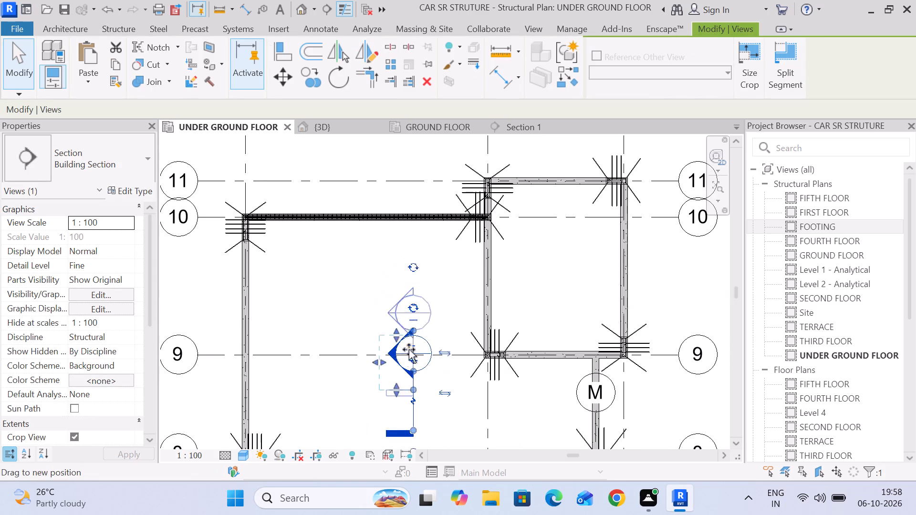
pyautogui.moveTo(409, 350); pyautogui.dragTo(396, 333)
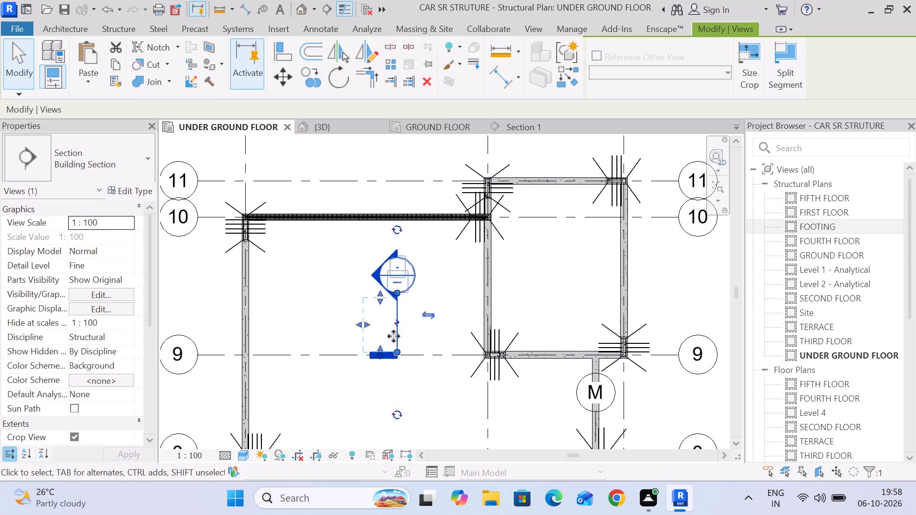
pyautogui.moveTo(397, 334); pyautogui.dragTo(374, 229)
pyautogui.rightClick(368, 233)
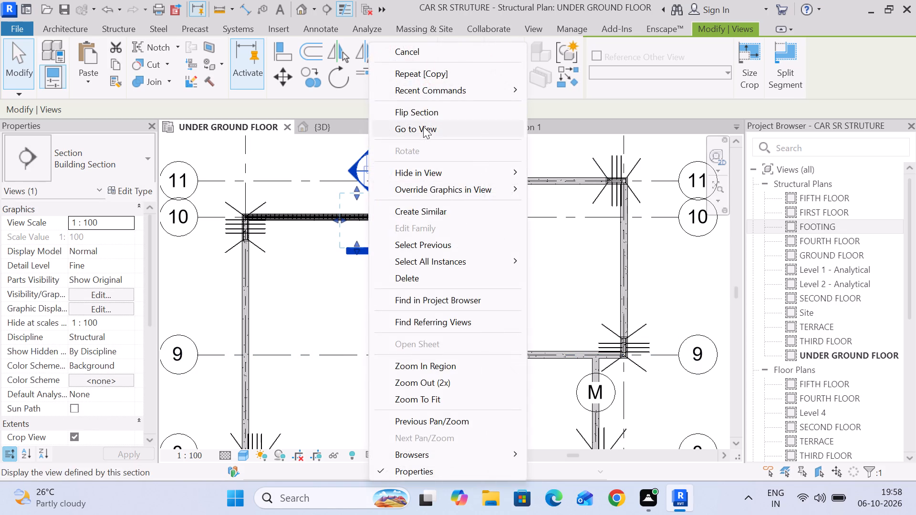
pyautogui.click(423, 126)
# Start the rebar Cover command, select the UNDER GROUND FLOOR beam, and set the GROUND FLOOR beam's cover to beam <25 mm>.
pyautogui.scroll(14, 361, 366)
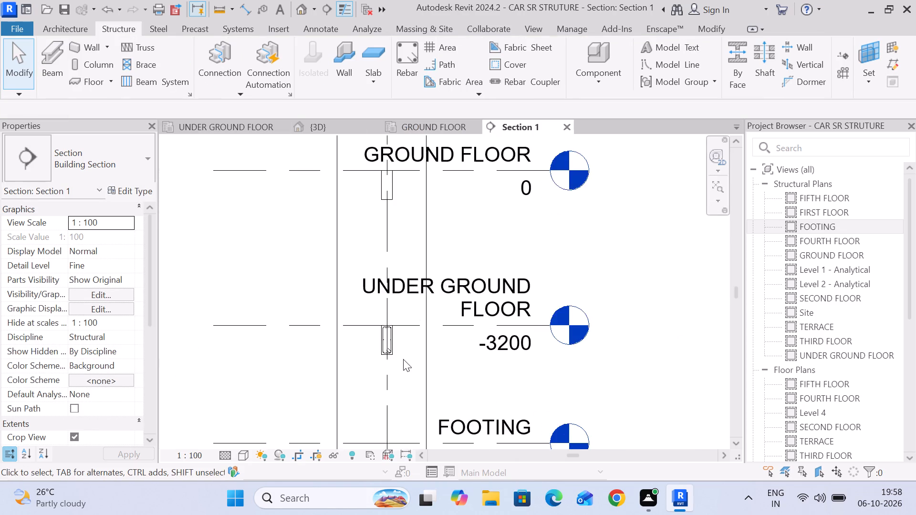
pyautogui.scroll(4, 403, 359)
pyautogui.moveTo(392, 345); pyautogui.dragTo(382, 254, button='middle')
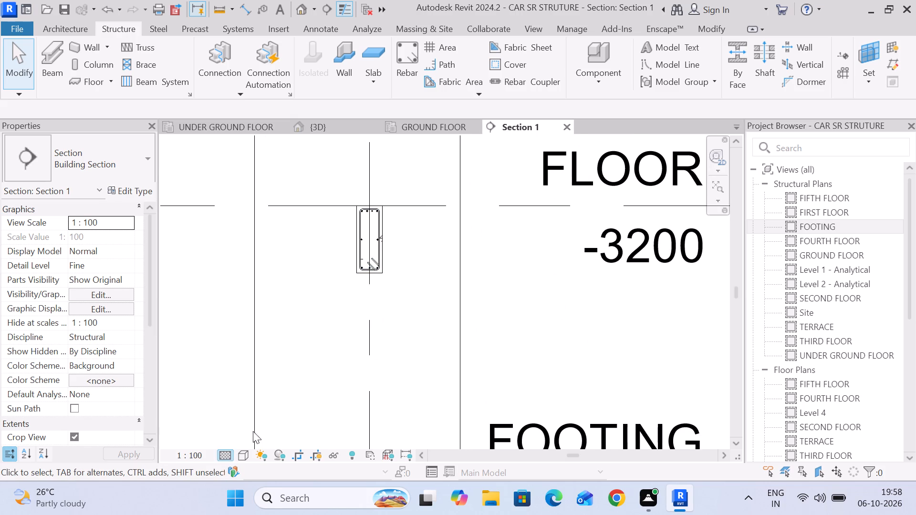
pyautogui.scroll(7, 379, 228)
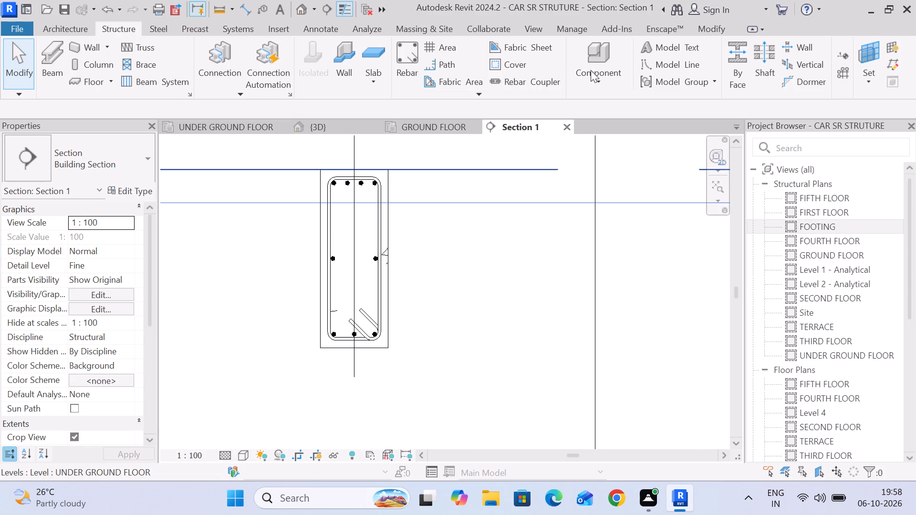
pyautogui.click(501, 63)
pyautogui.click(392, 217)
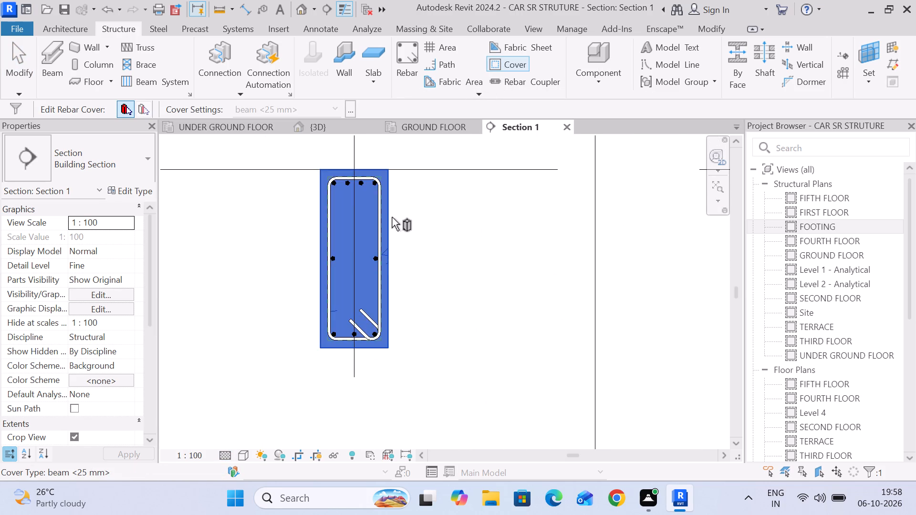
pyautogui.scroll(-6, 393, 216)
pyautogui.moveTo(399, 206); pyautogui.dragTo(399, 301, button='middle')
pyautogui.moveTo(397, 225); pyautogui.dragTo(392, 355, button='middle')
pyautogui.moveTo(399, 202); pyautogui.dragTo(399, 335, button='middle')
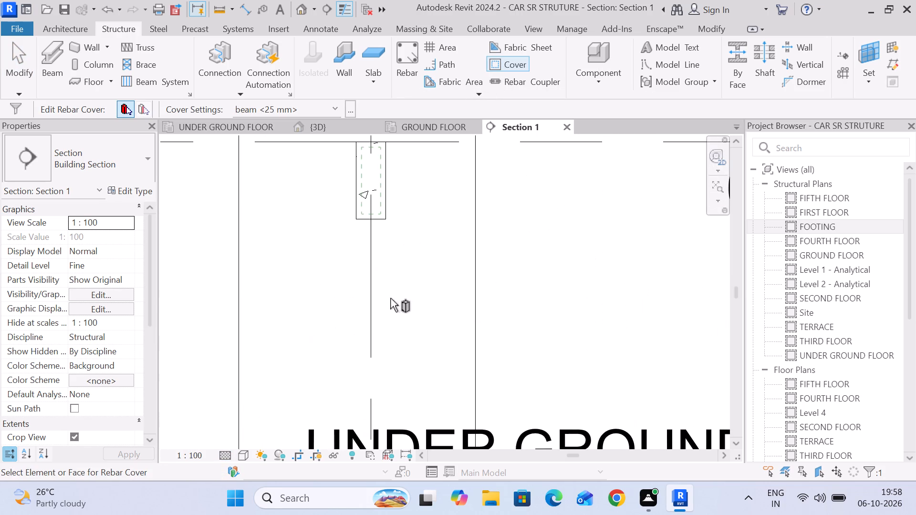
pyautogui.click(380, 215)
pyautogui.click(285, 110)
pyautogui.click(275, 124)
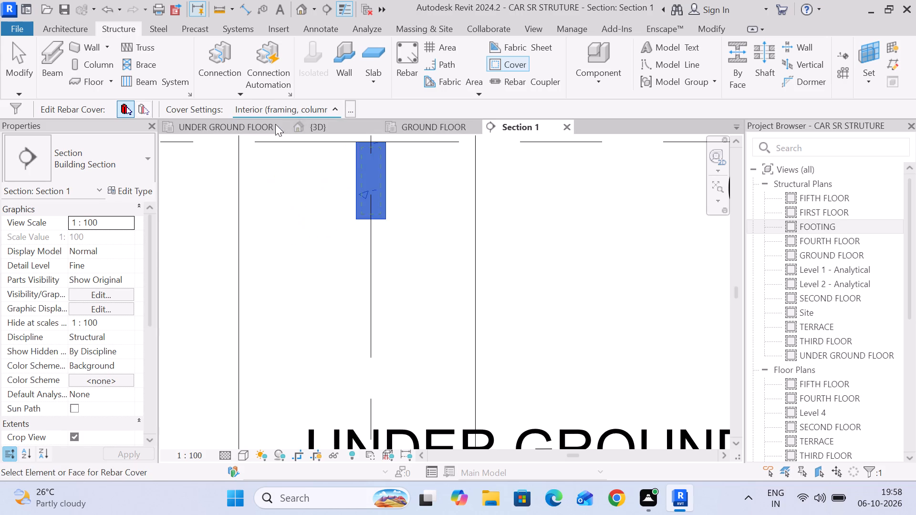
# Set the FIRST FLOOR beam's rebar cover to beam <25 mm>.
pyautogui.moveTo(377, 162); pyautogui.dragTo(409, 345, button='middle')
pyautogui.moveTo(428, 199); pyautogui.dragTo(421, 405, button='middle')
pyautogui.click(410, 195)
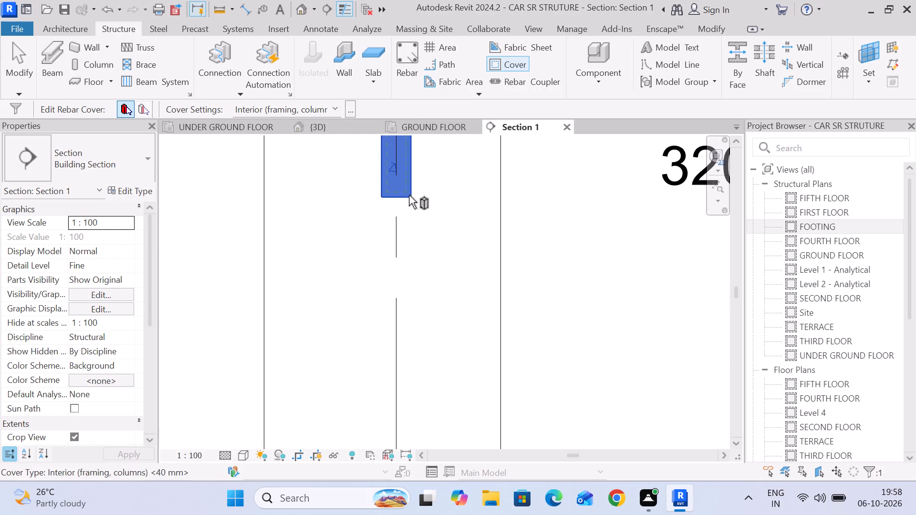
pyautogui.moveTo(416, 203); pyautogui.dragTo(435, 360, button='middle')
pyautogui.click(310, 104)
pyautogui.click(309, 125)
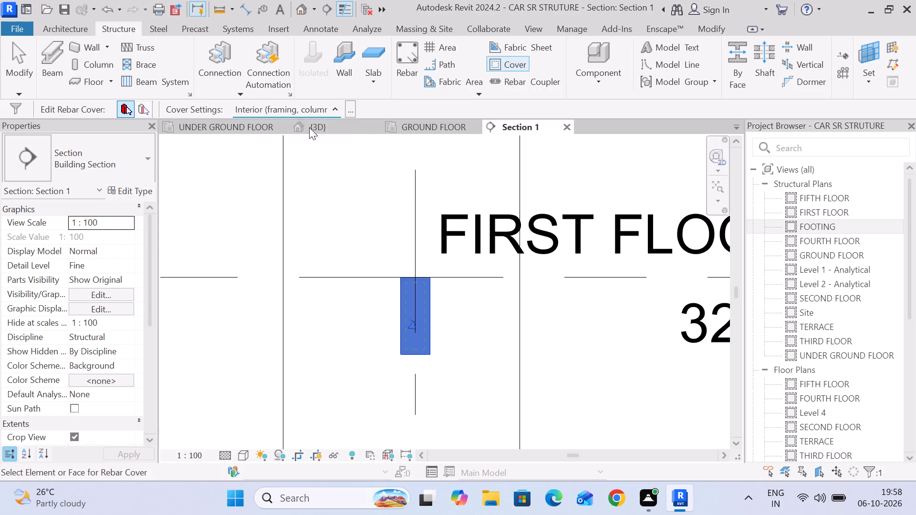
# Set the SECOND FLOOR beam's rebar cover to beam <25 mm>.
pyautogui.scroll(1, 412, 200)
pyautogui.moveTo(413, 200); pyautogui.dragTo(417, 405, button='middle')
pyautogui.moveTo(440, 218); pyautogui.dragTo(440, 385, button='middle')
pyautogui.click(427, 272)
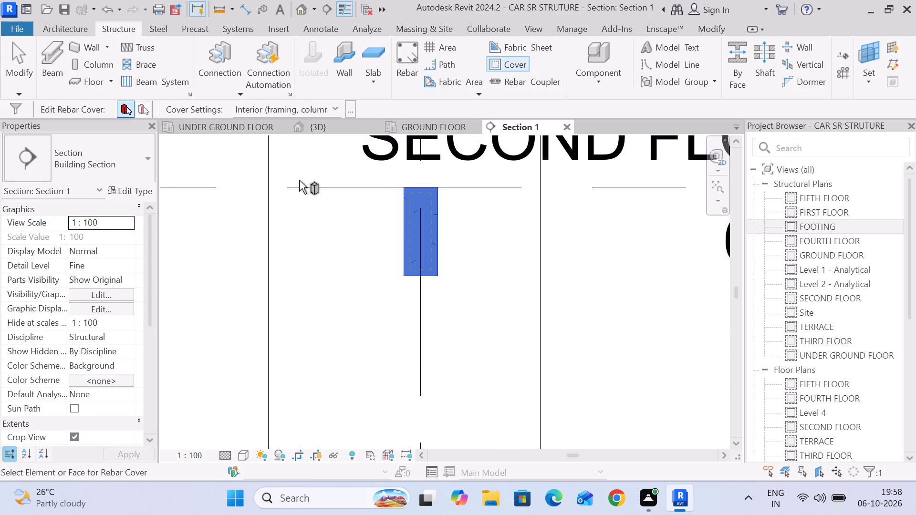
pyautogui.click(315, 107)
pyautogui.click(312, 129)
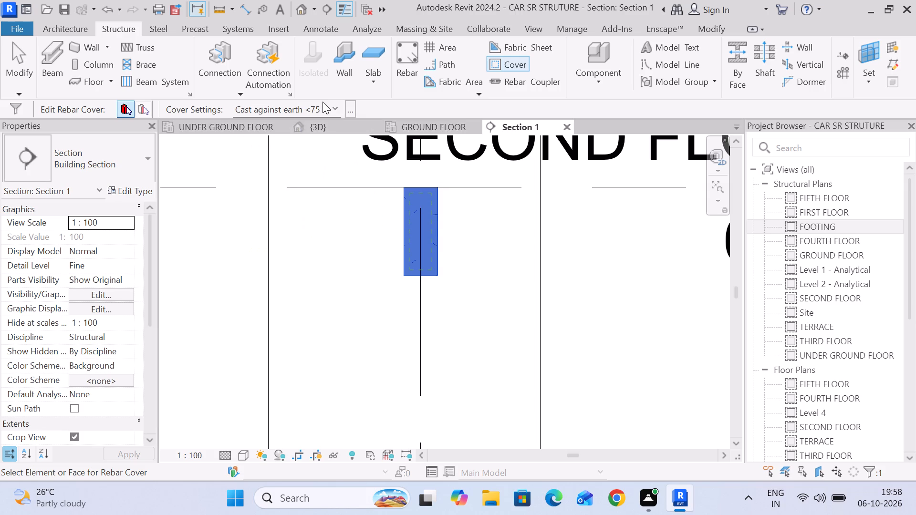
pyautogui.click(323, 102)
pyautogui.click(313, 119)
# Set the THIRD FLOOR beam's rebar cover to beam <25 mm>.
pyautogui.moveTo(407, 187); pyautogui.dragTo(395, 474, button='middle')
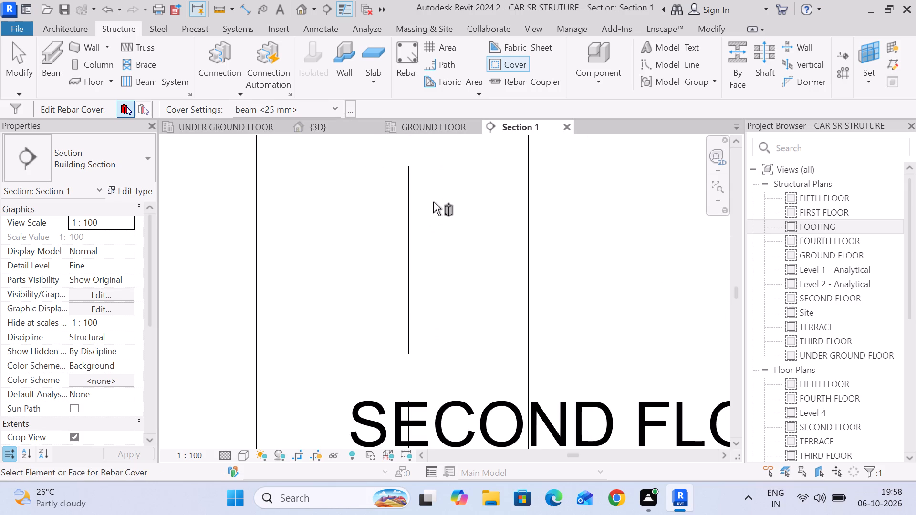
pyautogui.moveTo(435, 184); pyautogui.dragTo(416, 396, button='middle')
pyautogui.click(396, 294)
pyautogui.click(313, 103)
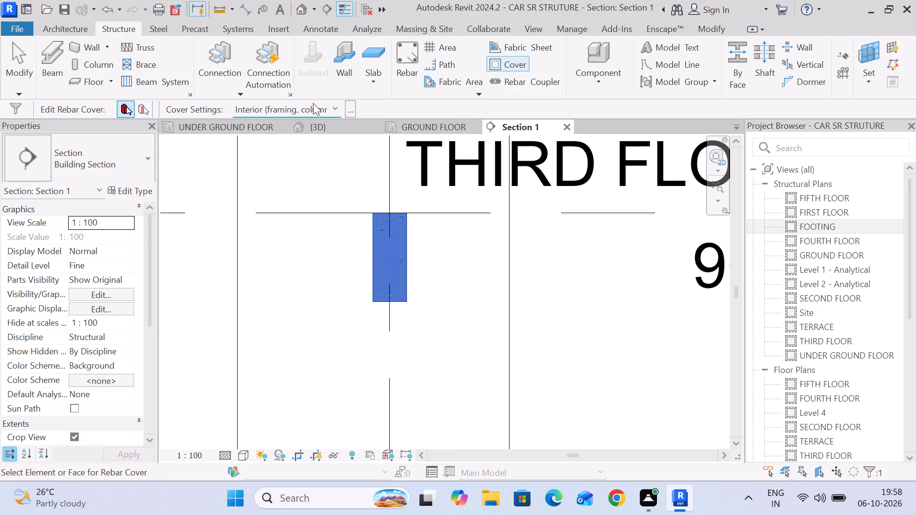
pyautogui.click(314, 126)
# Set the FOURTH FLOOR beam's rebar cover to beam <25 mm>.
pyautogui.moveTo(402, 180); pyautogui.dragTo(409, 413, button='middle')
pyautogui.moveTo(422, 296); pyautogui.dragTo(388, 453, button='middle')
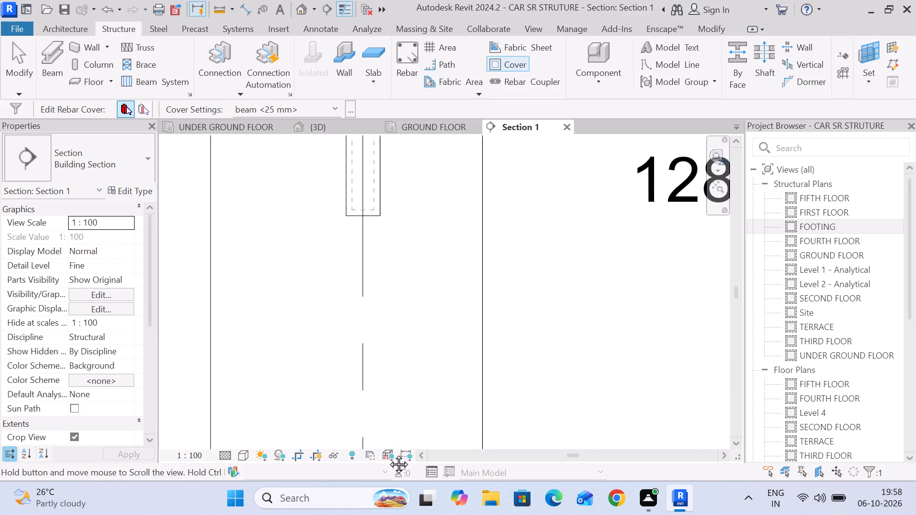
pyautogui.moveTo(388, 453); pyautogui.dragTo(387, 453, button='middle')
pyautogui.moveTo(411, 284); pyautogui.dragTo(387, 426, button='middle')
pyautogui.click(349, 348)
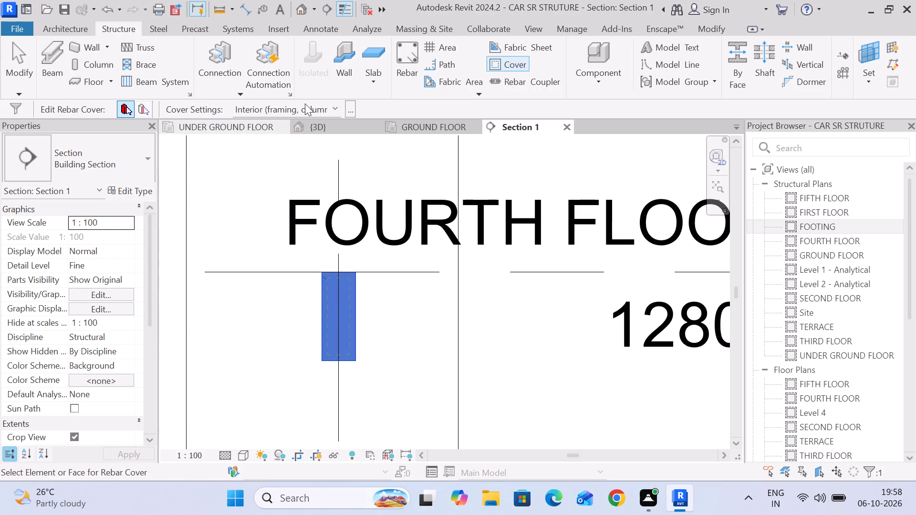
pyautogui.click(305, 103)
pyautogui.click(312, 126)
# Set the FIFTH FLOOR beam's rebar cover to beam <25 mm> and end the Cover command.
pyautogui.moveTo(329, 184); pyautogui.dragTo(330, 486, button='middle')
pyautogui.scroll(-1, 327, 462)
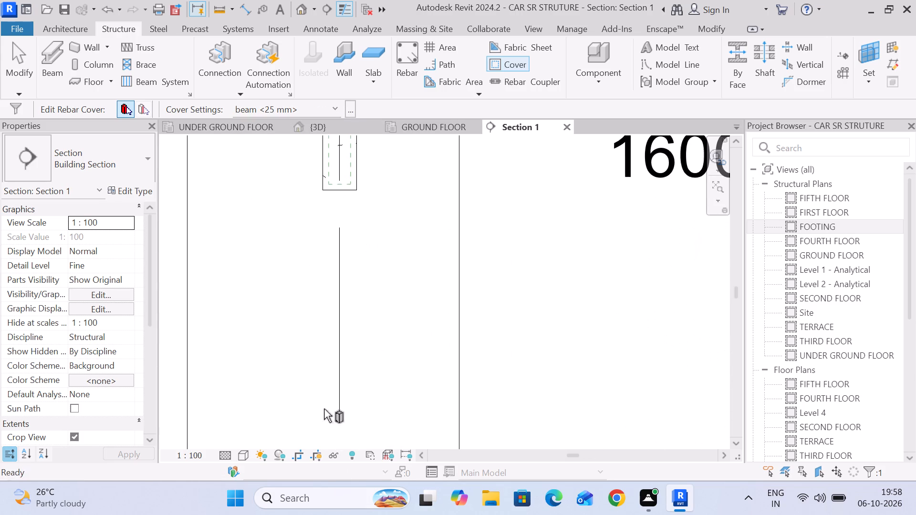
pyautogui.moveTo(340, 239); pyautogui.dragTo(347, 413, button='middle')
pyautogui.click(359, 356)
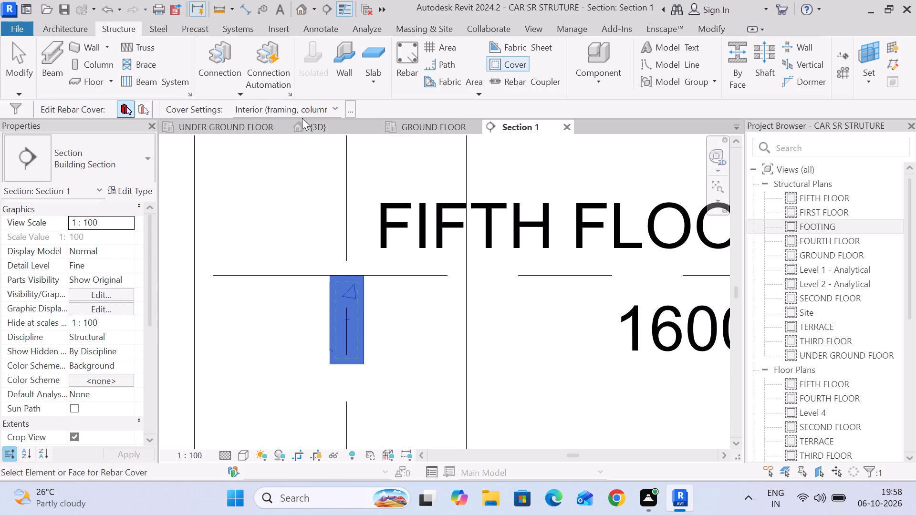
pyautogui.click(318, 107)
pyautogui.click(311, 123)
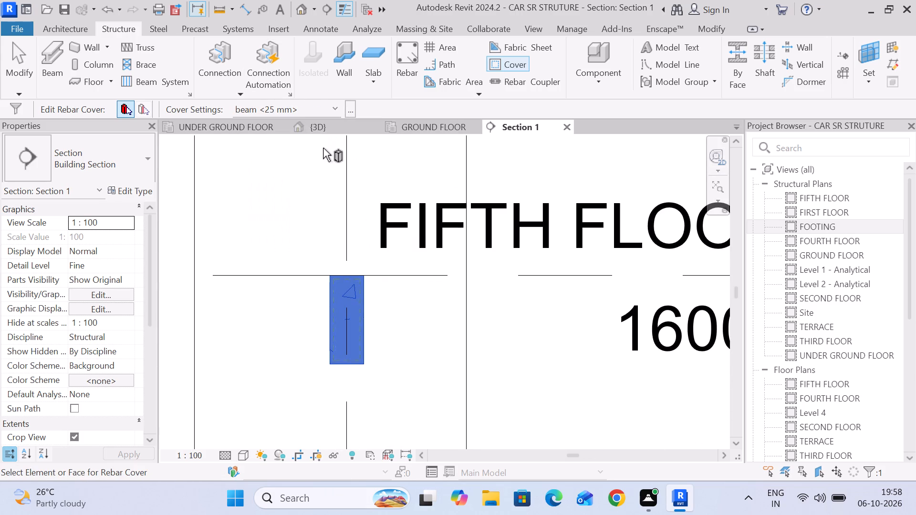
pyautogui.scroll(-9, 323, 150)
pyautogui.scroll(1, 323, 139)
pyautogui.moveTo(325, 170); pyautogui.dragTo(324, 303, button='middle')
pyautogui.moveTo(328, 173); pyautogui.dragTo(328, 298, button='middle')
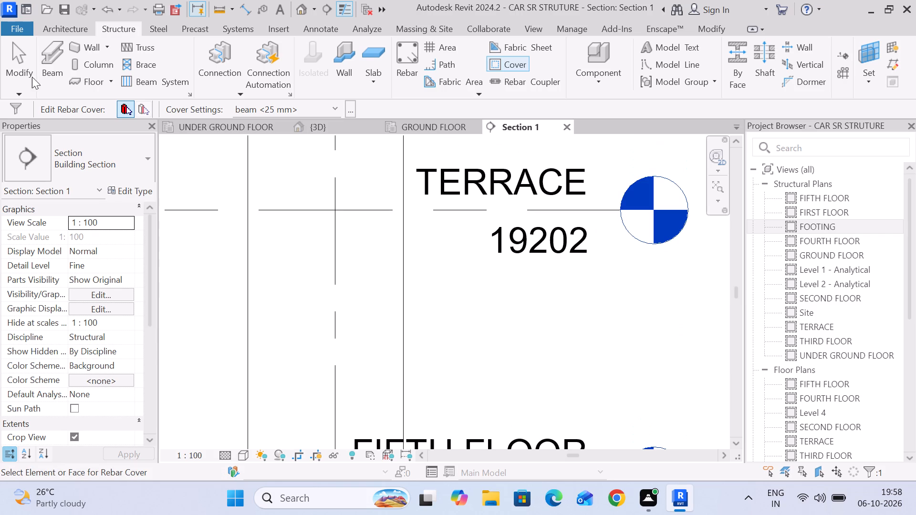
pyautogui.click(21, 69)
# Copy only the structural rebar of the UNDER GROUND FLOOR beam, from its bottom midpoint, to the GROUND FLOOR beam with multiple copying on.
pyautogui.scroll(-11, 189, 190)
pyautogui.moveTo(252, 329); pyautogui.dragTo(286, 183, button='middle')
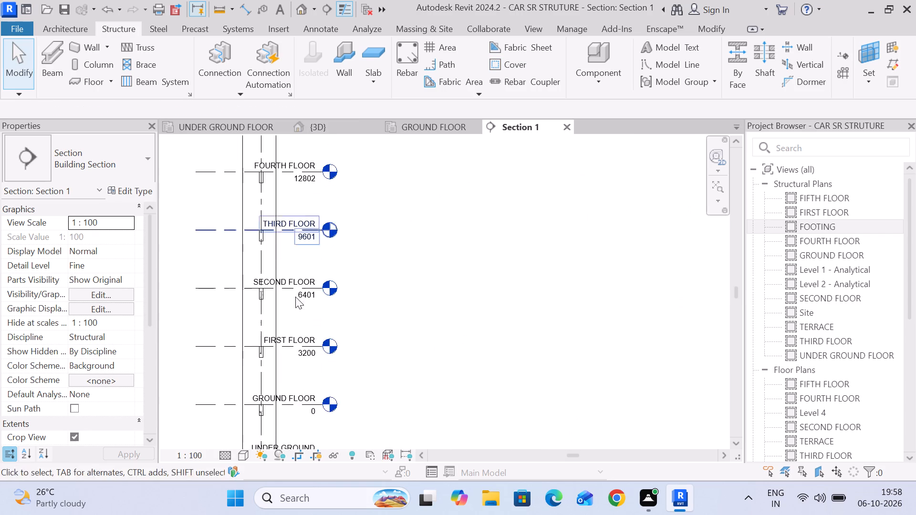
pyautogui.moveTo(303, 366); pyautogui.dragTo(303, 222, button='middle')
pyautogui.moveTo(303, 350); pyautogui.dragTo(305, 299, button='middle')
pyautogui.scroll(14, 258, 284)
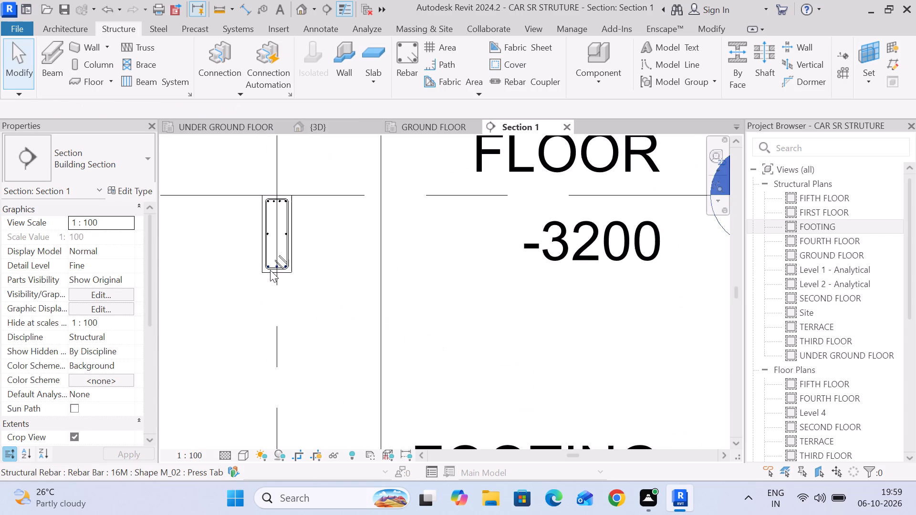
pyautogui.moveTo(272, 271); pyautogui.dragTo(306, 317, button='middle')
pyautogui.scroll(3, 309, 317)
pyautogui.moveTo(347, 341); pyautogui.dragTo(263, 172)
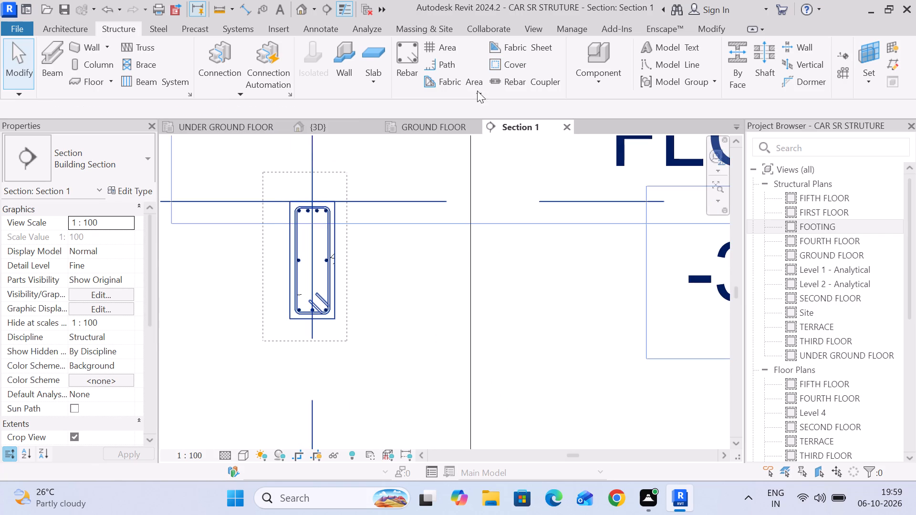
pyautogui.click(599, 76)
pyautogui.click(555, 183)
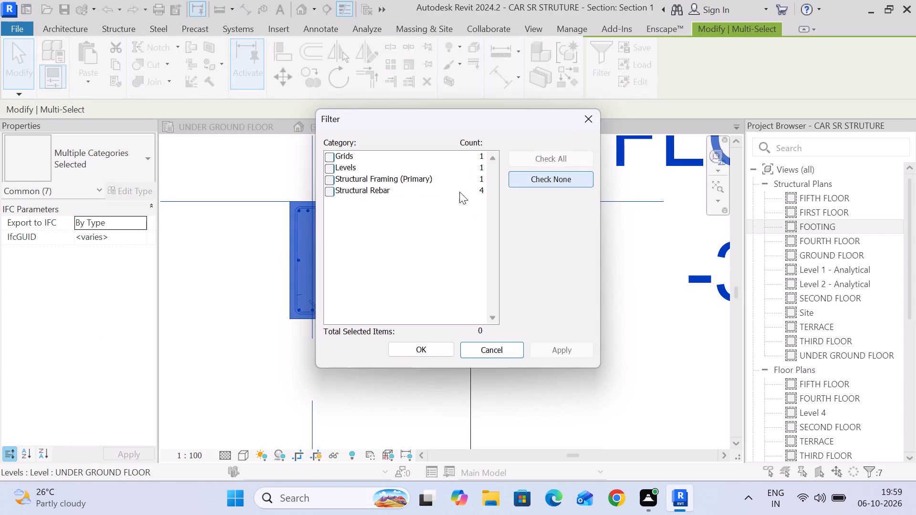
pyautogui.click(329, 193)
pyautogui.click(423, 349)
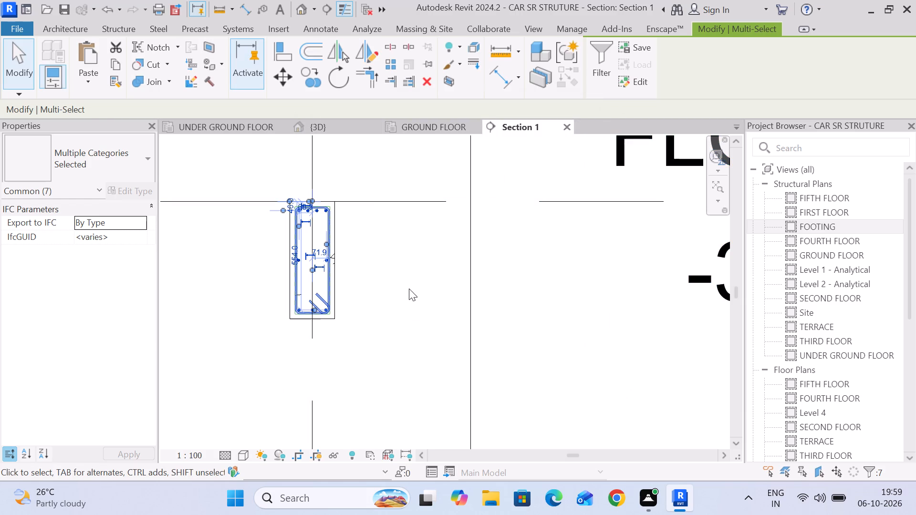
pyautogui.click(263, 84)
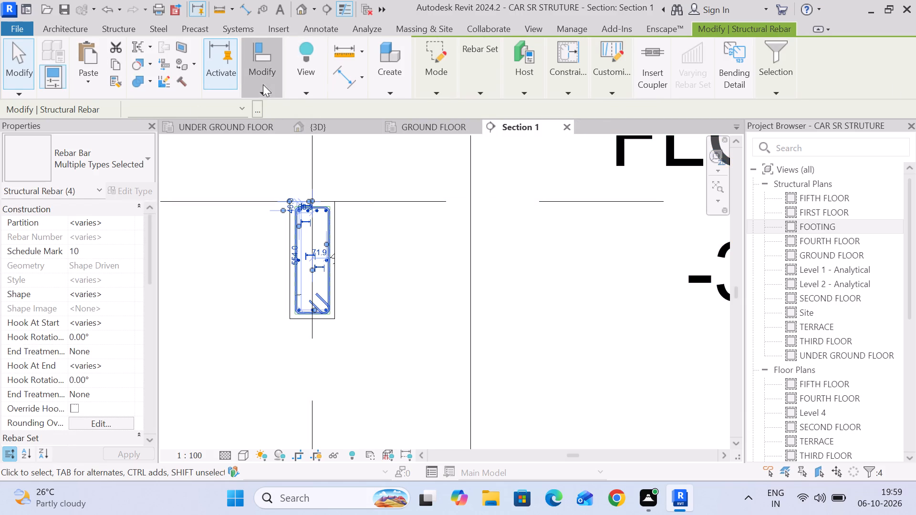
pyautogui.click(285, 141)
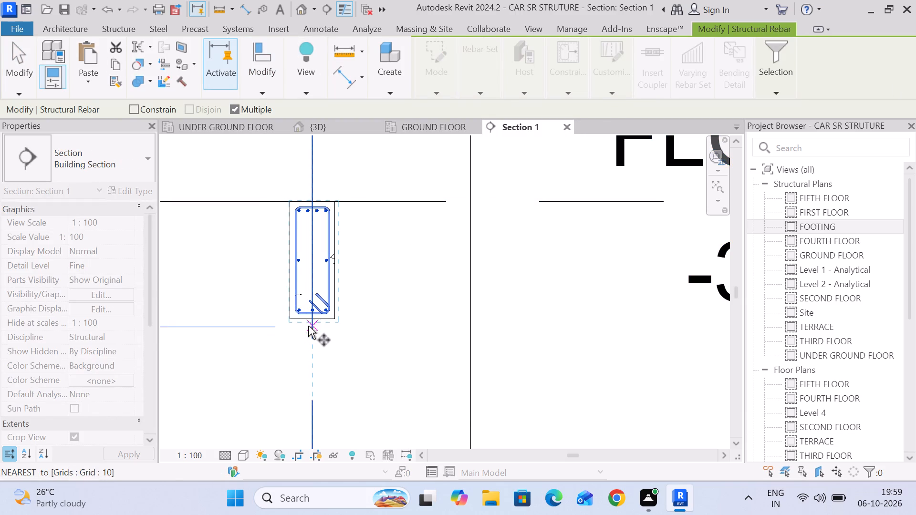
pyautogui.click(312, 318)
pyautogui.scroll(-8, 312, 317)
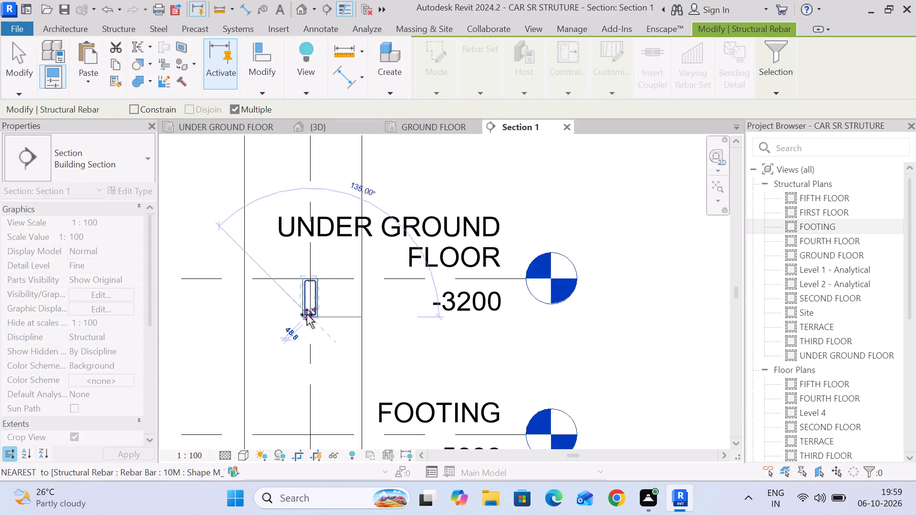
pyautogui.moveTo(303, 186); pyautogui.dragTo(307, 338, button='middle')
pyautogui.scroll(5, 325, 268)
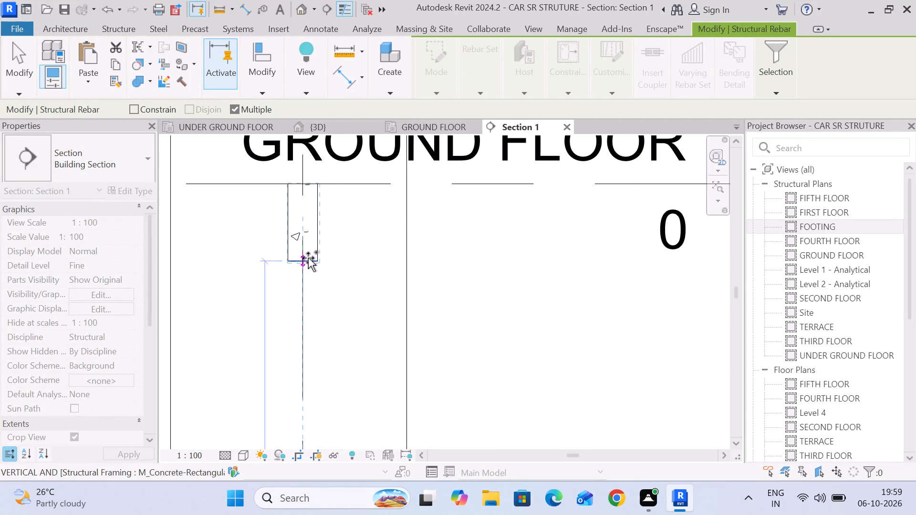
pyautogui.click(302, 260)
# Place a copy of the beam rebar at the bottom midpoint of the FIRST FLOOR beam.
pyautogui.scroll(-4, 304, 259)
pyautogui.moveTo(304, 259); pyautogui.dragTo(303, 426, button='middle')
pyautogui.moveTo(302, 220); pyautogui.dragTo(284, 339, button='middle')
pyautogui.scroll(5, 284, 328)
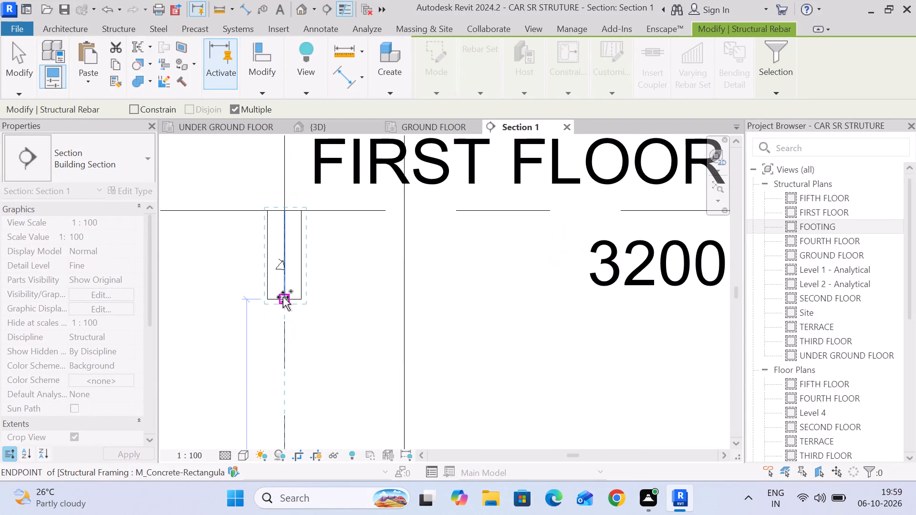
pyautogui.click(283, 297)
# Place a copy of the beam rebar at the bottom midpoint of the SECOND FLOOR beam.
pyautogui.scroll(-12, 283, 297)
pyautogui.moveTo(279, 209); pyautogui.dragTo(279, 297, button='middle')
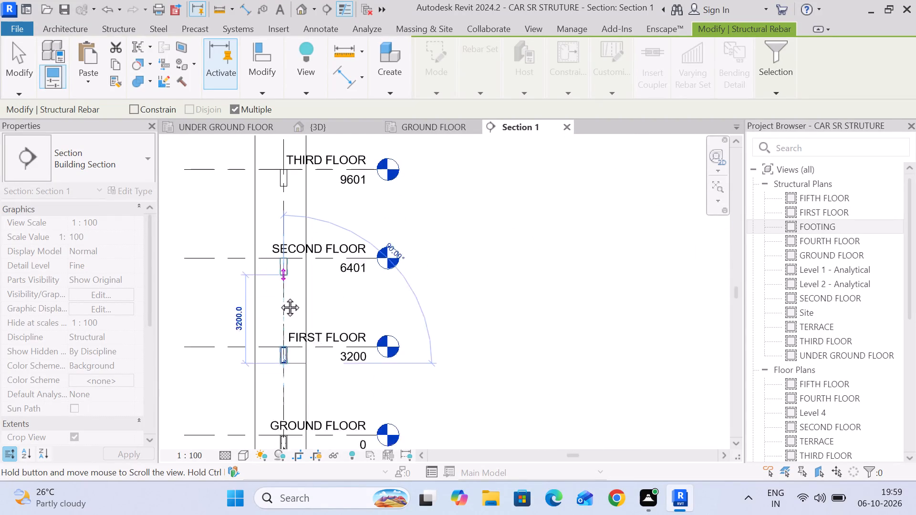
pyautogui.moveTo(279, 297); pyautogui.dragTo(279, 321, button='middle')
pyautogui.scroll(13, 279, 321)
pyautogui.click(305, 335)
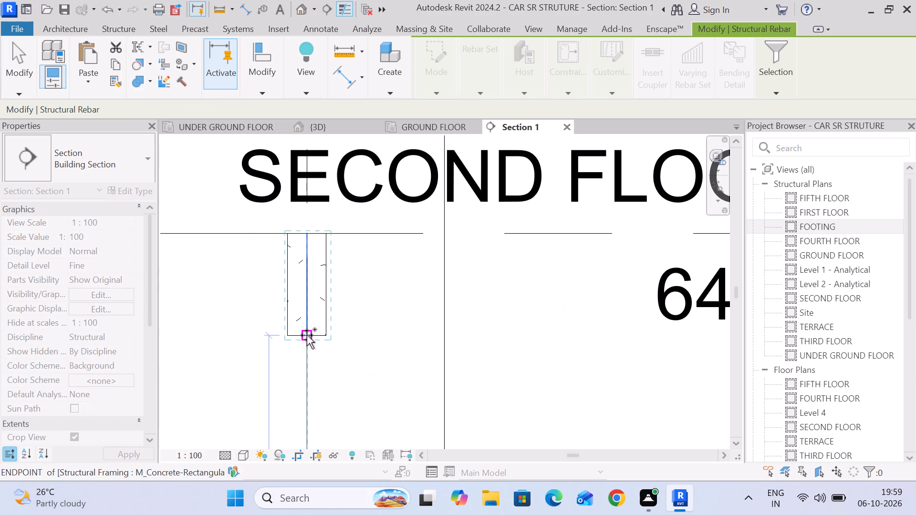
# Place a copy of the beam rebar at the bottom midpoint of the THIRD FLOOR beam.
pyautogui.scroll(-13, 307, 335)
pyautogui.moveTo(305, 243); pyautogui.dragTo(303, 345, button='middle')
pyautogui.scroll(3, 303, 345)
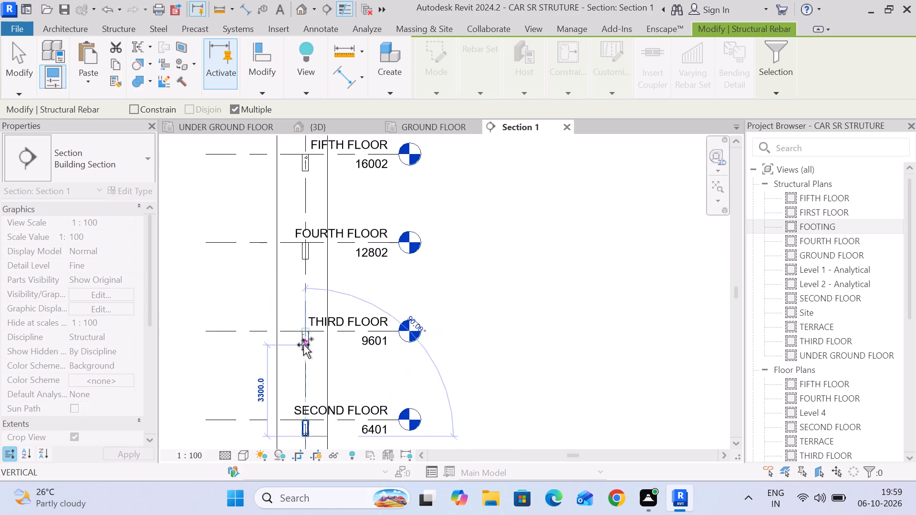
pyautogui.scroll(10, 303, 345)
pyautogui.click(313, 361)
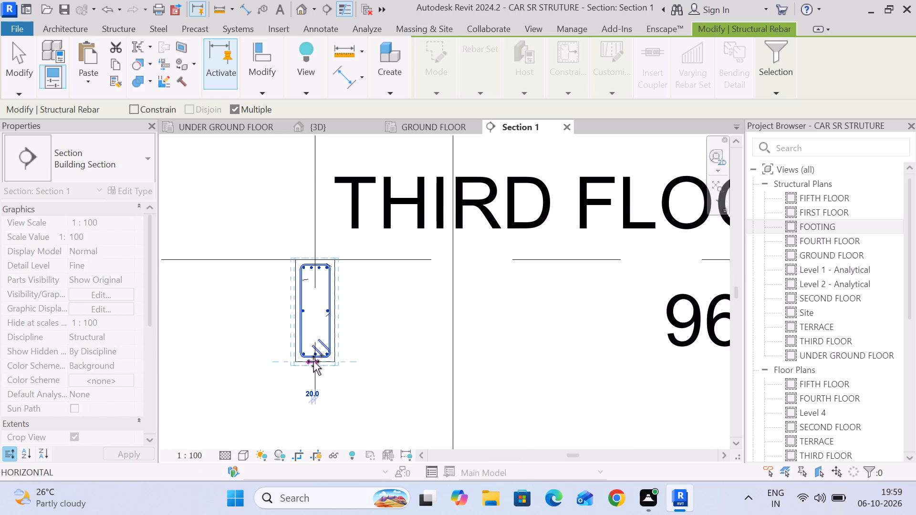
# Place a copy of the beam rebar at the bottom midpoint of the FOURTH FLOOR beam.
pyautogui.scroll(-6, 313, 361)
pyautogui.moveTo(296, 230); pyautogui.dragTo(308, 397, button='middle')
pyautogui.scroll(4, 328, 292)
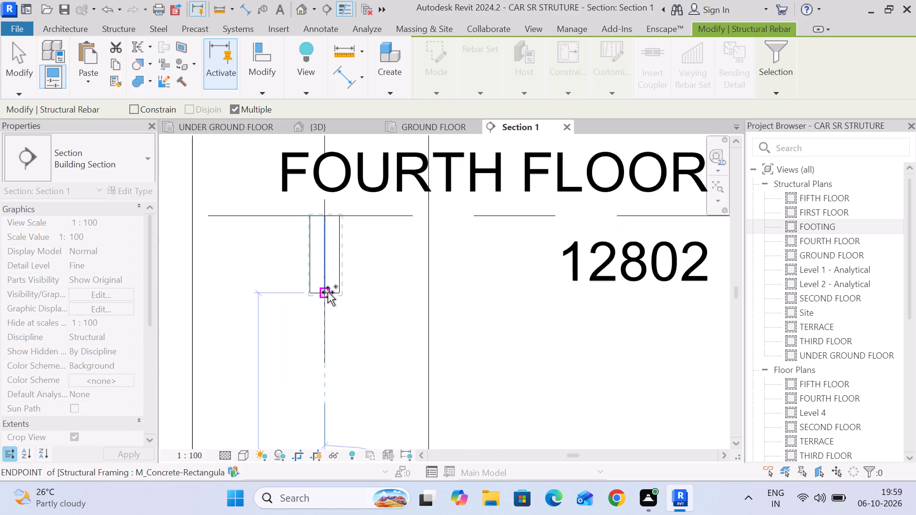
pyautogui.scroll(2, 328, 292)
pyautogui.click(326, 292)
# Place a copy of the beam rebar at the bottom midpoint of the FIFTH FLOOR beam and end the copying.
pyautogui.scroll(-13, 326, 292)
pyautogui.moveTo(323, 203); pyautogui.dragTo(322, 339, button='middle')
pyautogui.scroll(12, 322, 339)
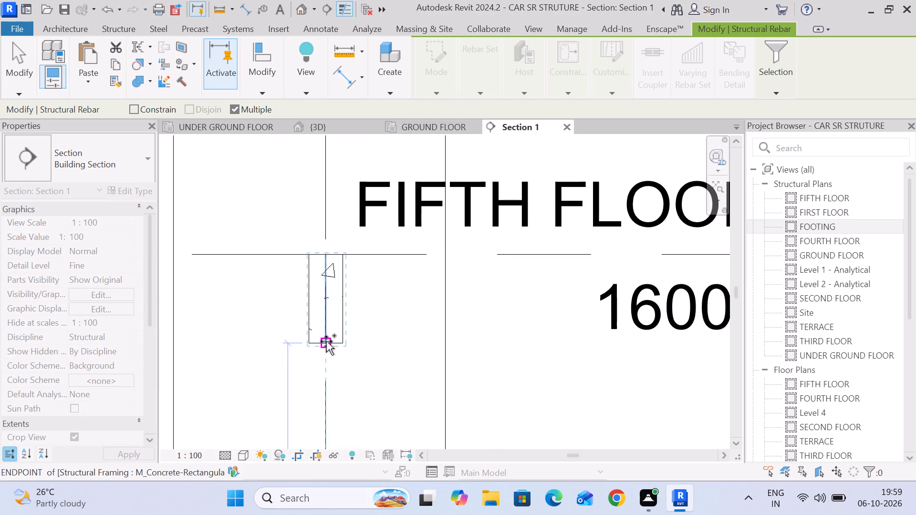
pyautogui.click(326, 342)
pyautogui.scroll(-13, 357, 391)
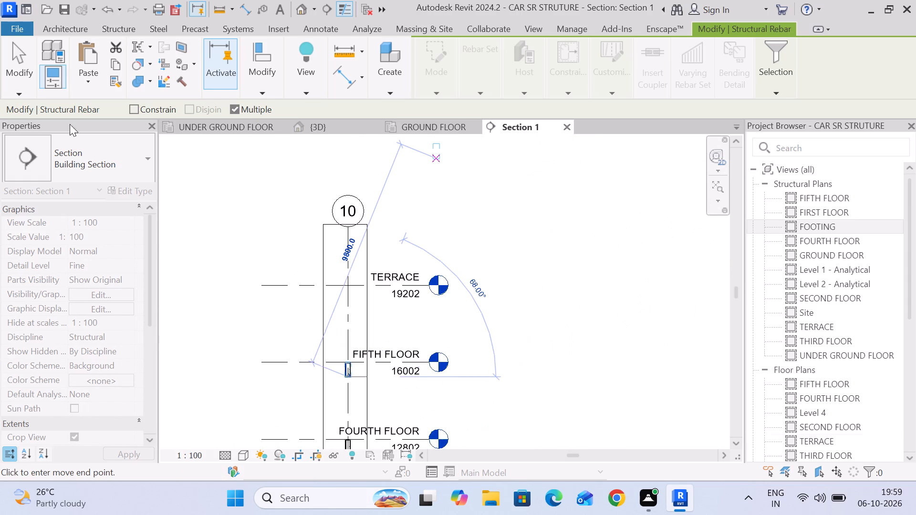
pyautogui.click(18, 61)
# Examine the copied rebar in the grid 10 beams on every level from UNDER GROUND FLOOR to FIFTH FLOOR.
pyautogui.scroll(-6, 323, 302)
pyautogui.moveTo(368, 359); pyautogui.dragTo(367, 213, button='middle')
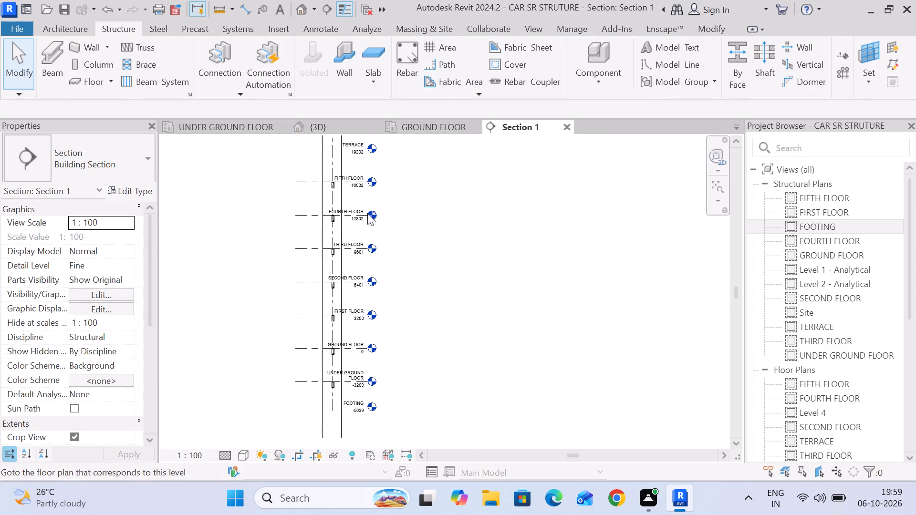
pyautogui.moveTo(329, 372); pyautogui.dragTo(347, 323, button='middle')
pyautogui.scroll(9, 343, 308)
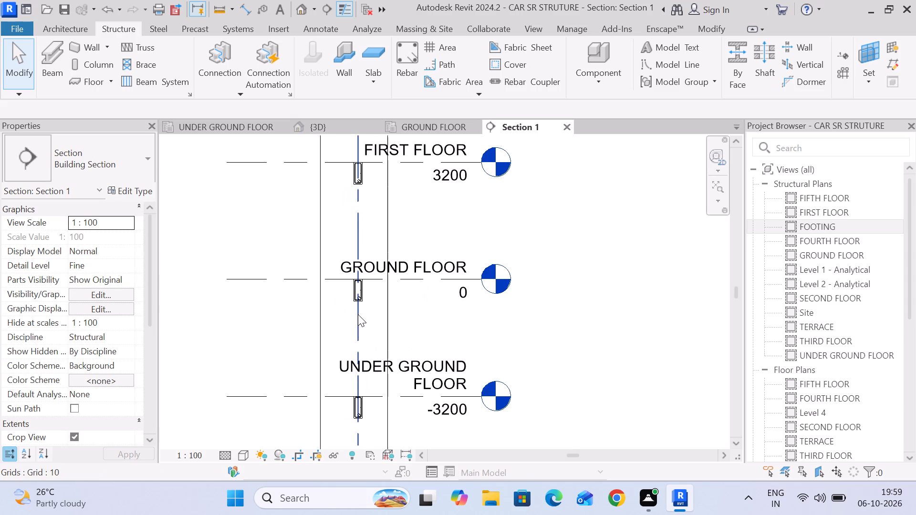
pyautogui.scroll(-3, 358, 314)
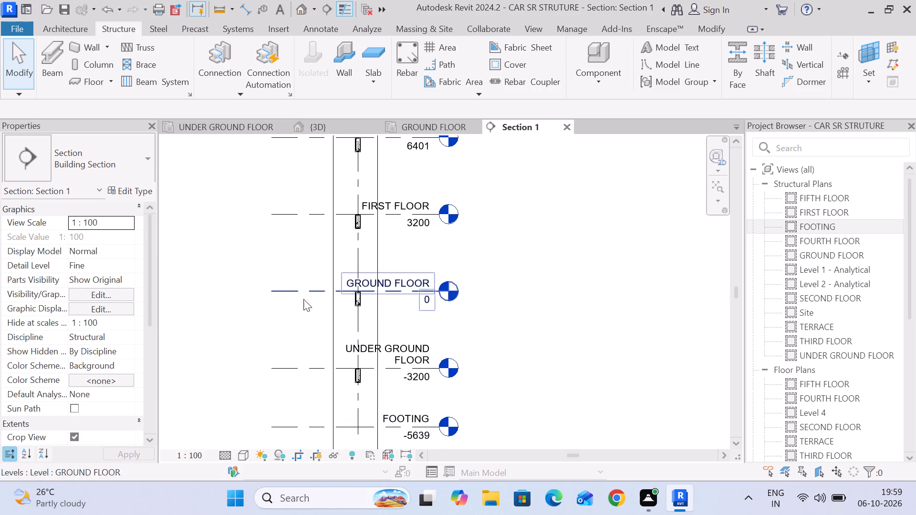
pyautogui.scroll(-5, 302, 241)
pyautogui.moveTo(297, 240); pyautogui.dragTo(268, 377, button='middle')
pyautogui.moveTo(265, 366); pyautogui.dragTo(309, 310, button='middle')
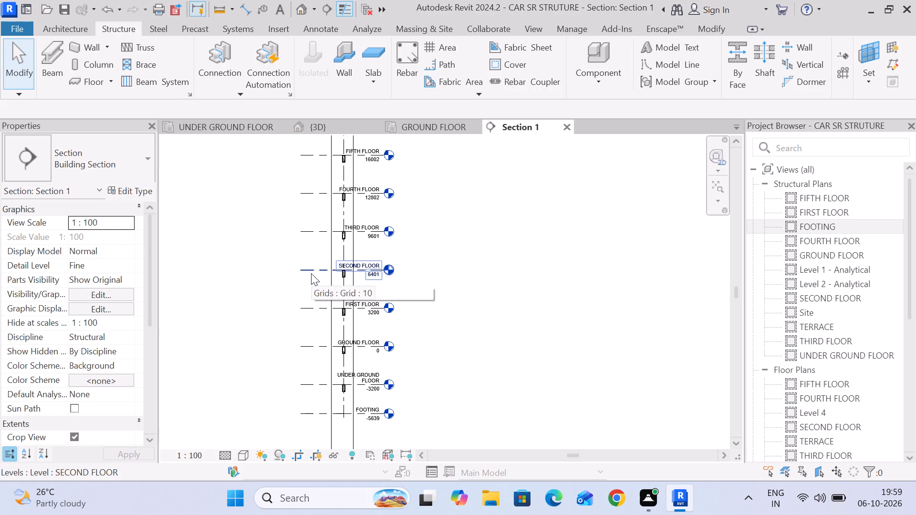
pyautogui.moveTo(284, 340); pyautogui.dragTo(291, 276, button='middle')
pyautogui.scroll(9, 334, 292)
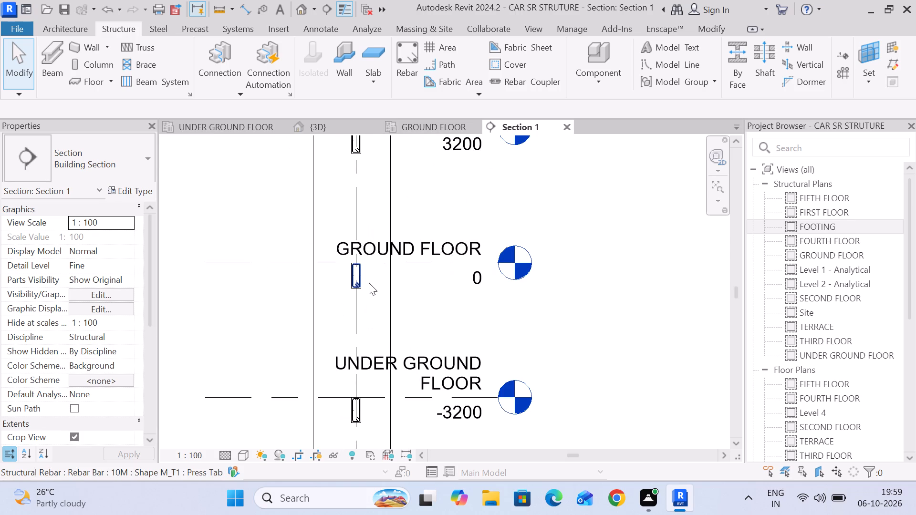
pyautogui.scroll(5, 353, 282)
pyautogui.scroll(-6, 353, 282)
pyautogui.moveTo(352, 282); pyautogui.dragTo(373, 254, button='middle')
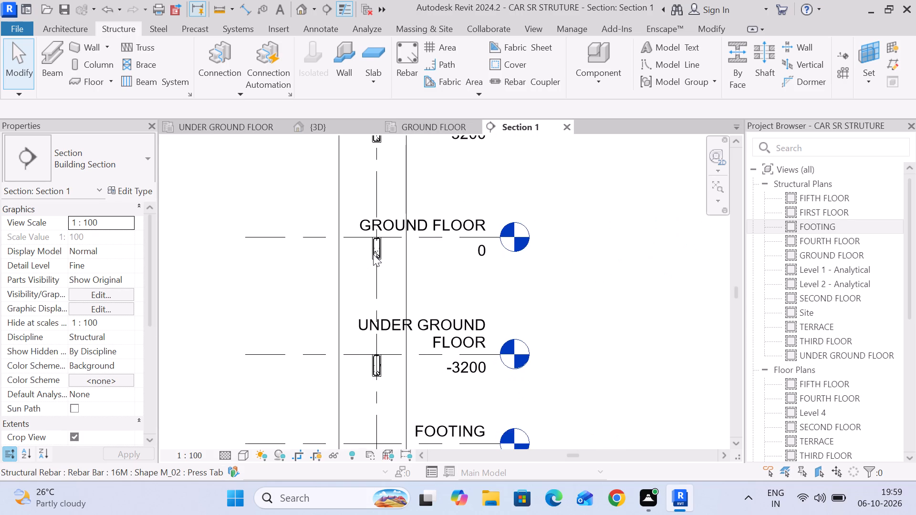
pyautogui.scroll(-4, 373, 254)
pyautogui.moveTo(383, 280); pyautogui.dragTo(383, 354, button='middle')
pyautogui.scroll(-4, 323, 319)
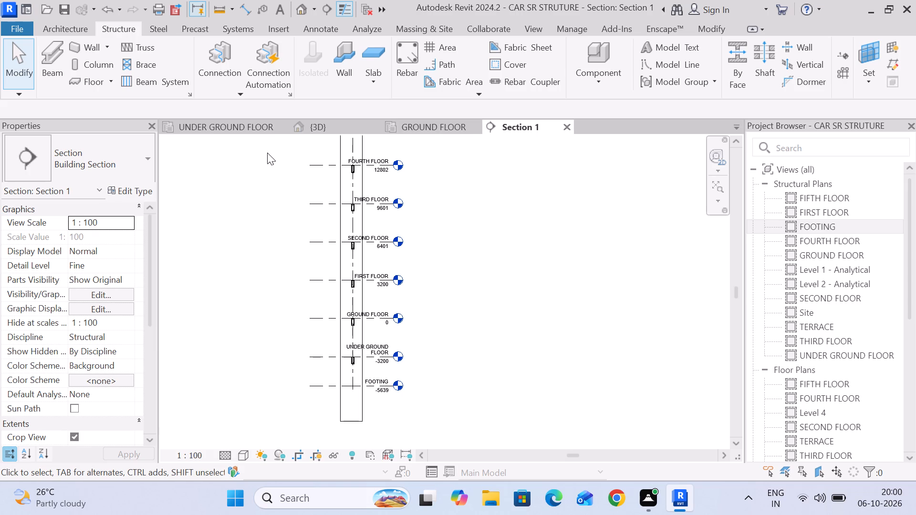
pyautogui.moveTo(263, 163); pyautogui.dragTo(237, 267, button='middle')
pyautogui.moveTo(237, 267); pyautogui.dragTo(239, 174, button='middle')
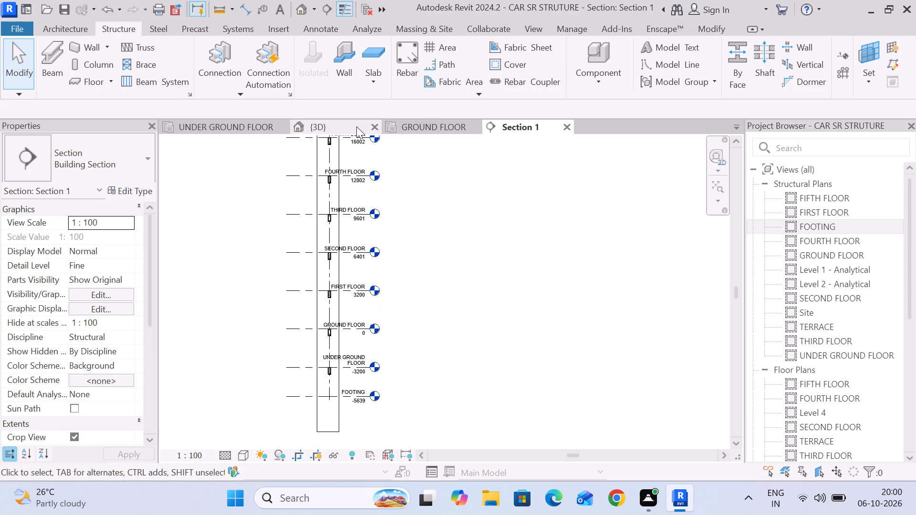
# Delete Section 1 across the grid 10 beam in the UNDER GROUND FLOOR plan, including its view.
pyautogui.click(440, 126)
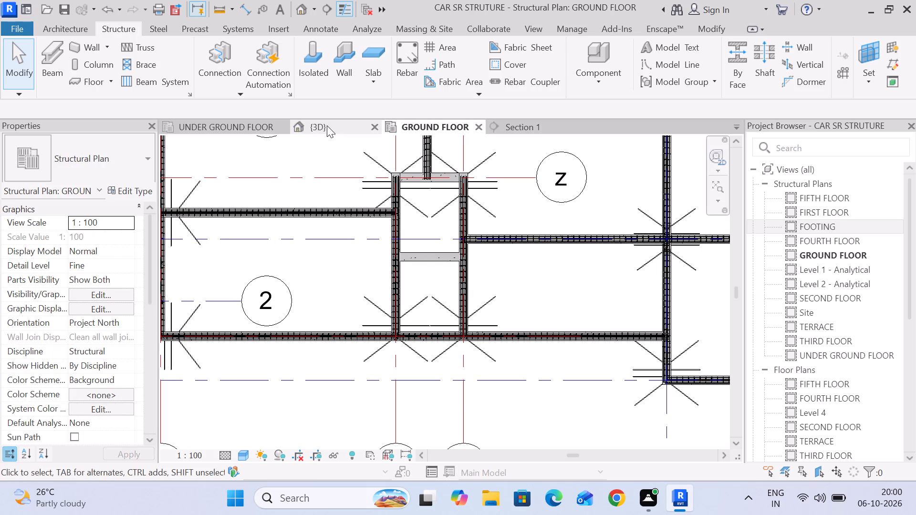
pyautogui.click(209, 125)
pyautogui.scroll(-5, 341, 227)
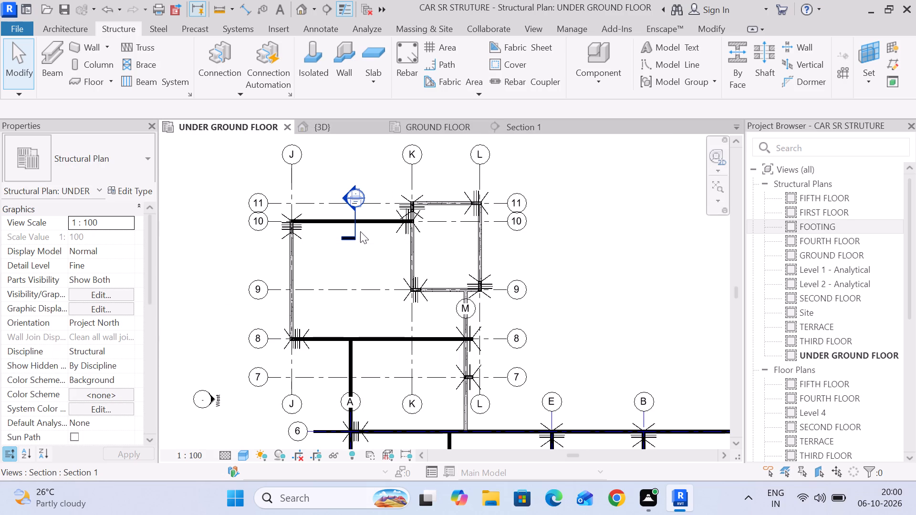
pyautogui.click(354, 227)
pyautogui.click(369, 244)
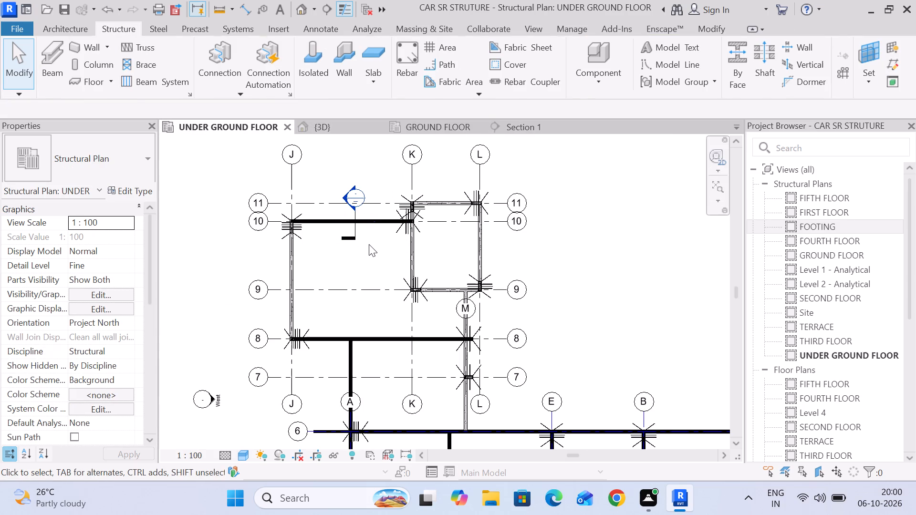
pyautogui.scroll(-3, 369, 244)
pyautogui.moveTo(366, 244); pyautogui.dragTo(364, 172, button='middle')
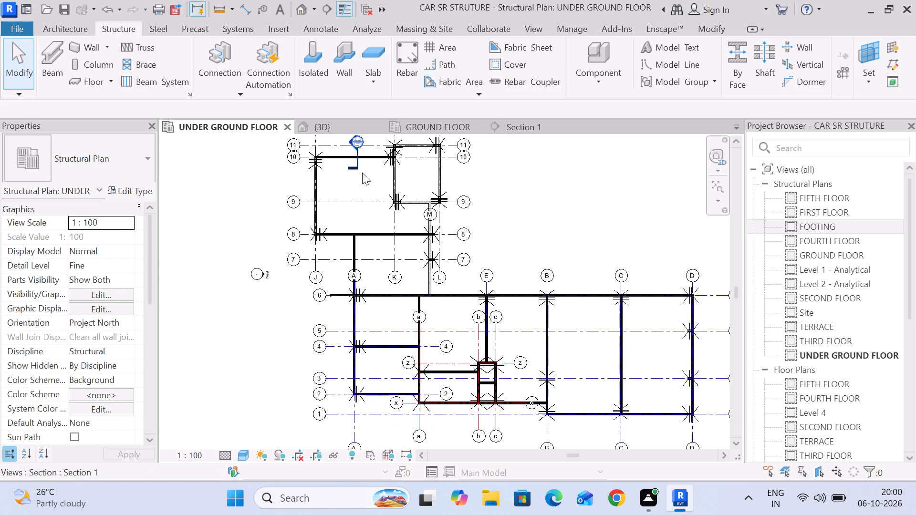
pyautogui.moveTo(362, 173); pyautogui.dragTo(350, 231, button='middle')
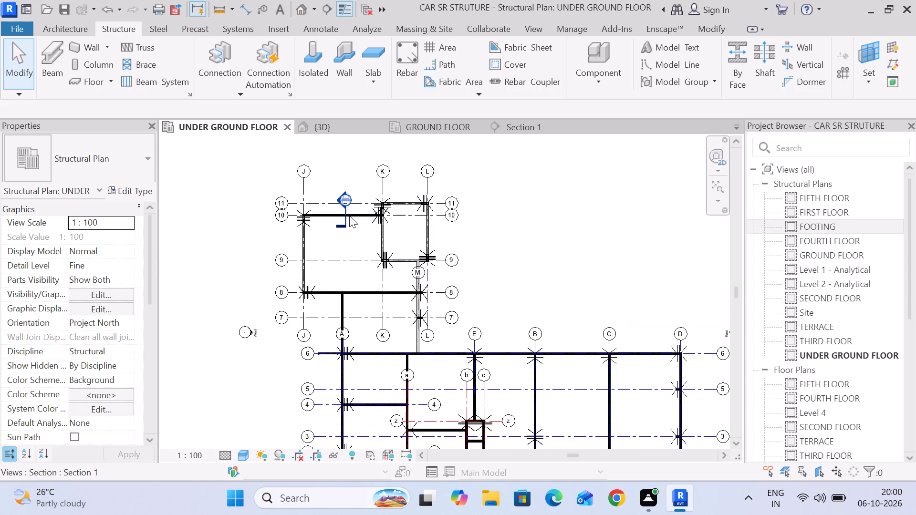
pyautogui.scroll(5, 348, 215)
pyautogui.click(342, 228)
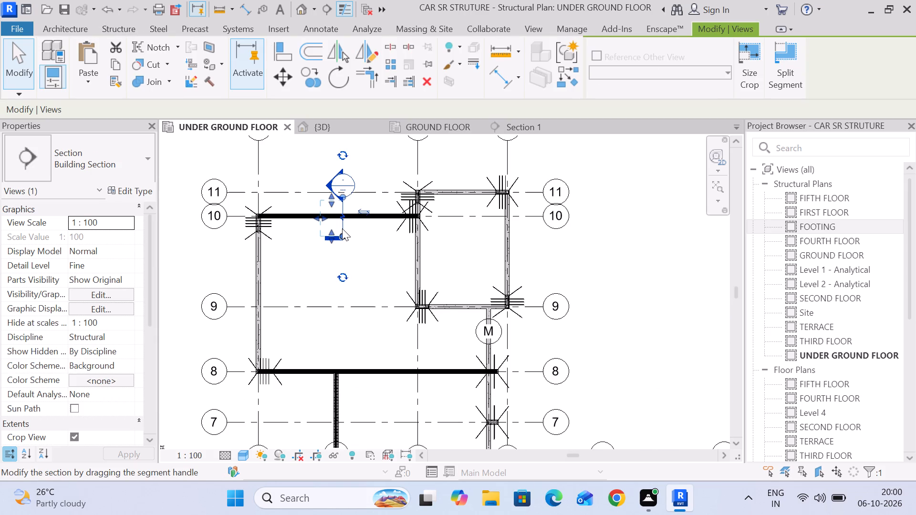
pyautogui.press('Delete')
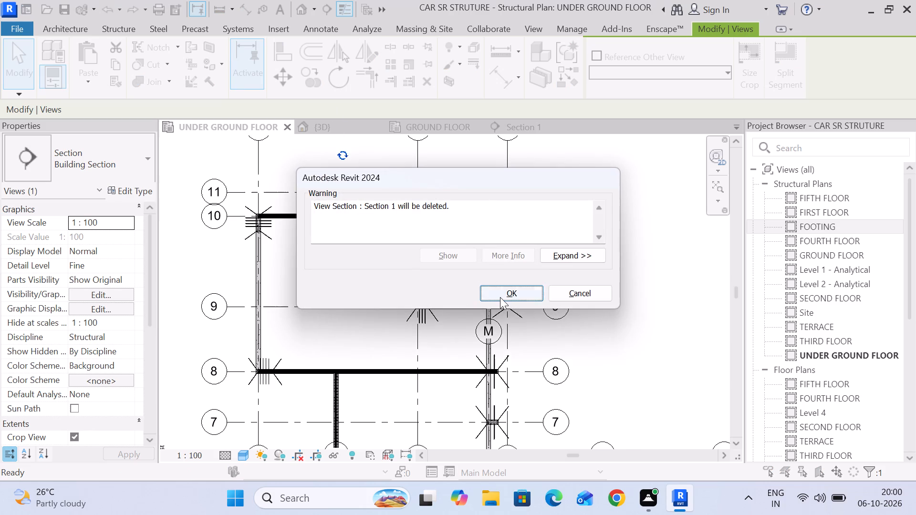
pyautogui.click(499, 295)
# Draw a section across the grid K and L beams between grids 10 and 9, with a shortened depth, facing grid 9.
pyautogui.click(330, 10)
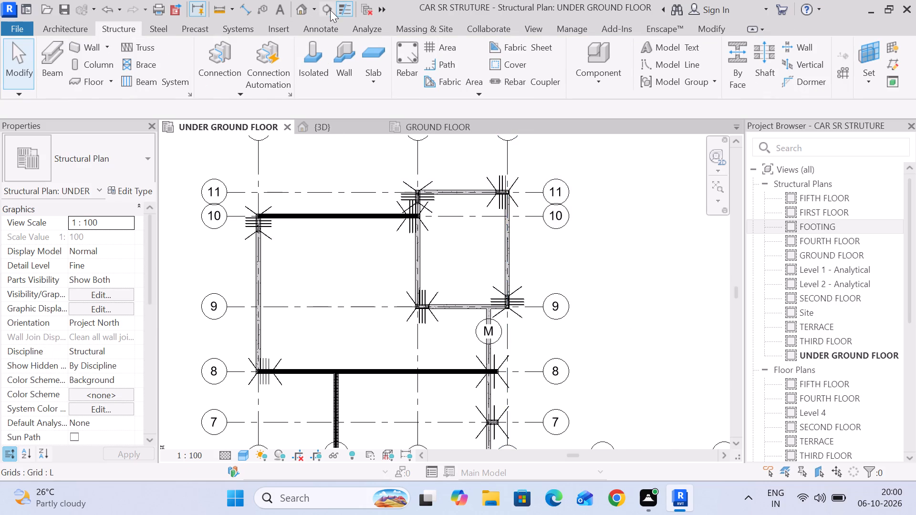
pyautogui.scroll(-4, 396, 266)
pyautogui.moveTo(390, 266); pyautogui.dragTo(356, 189, button='middle')
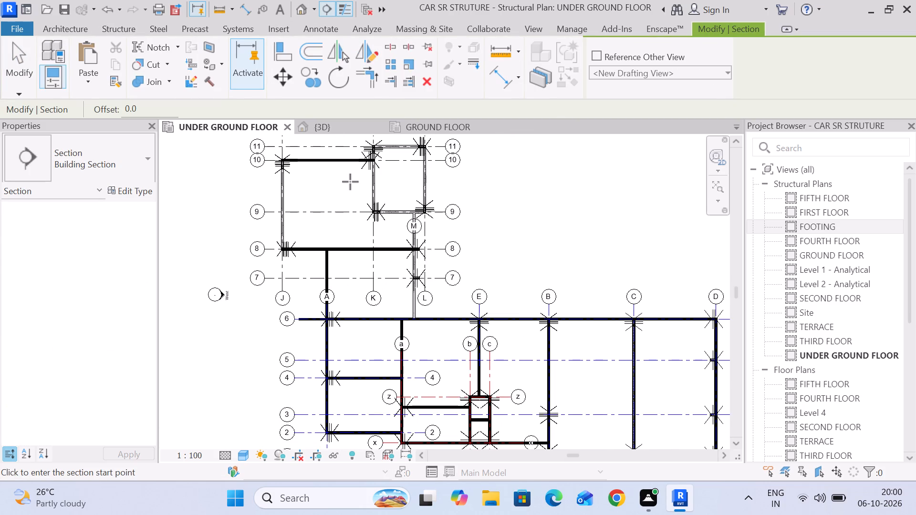
pyautogui.click(350, 182)
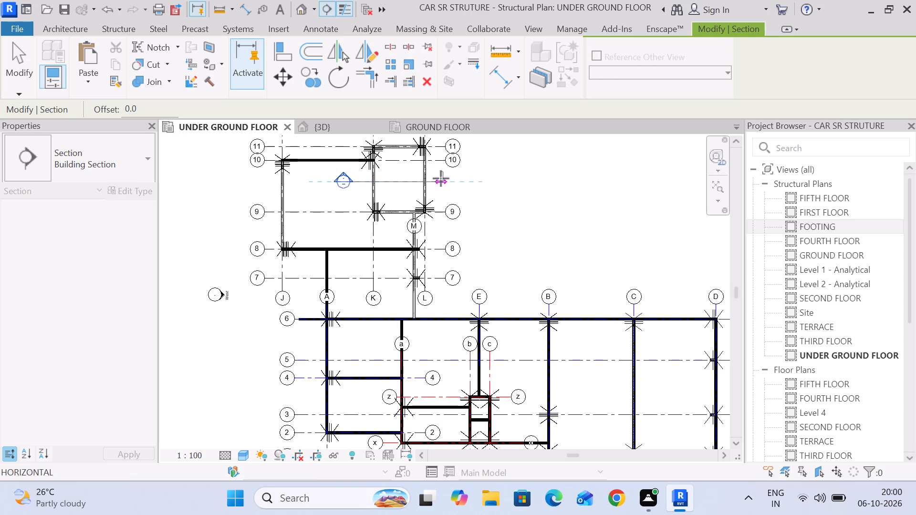
pyautogui.click(441, 178)
pyautogui.moveTo(397, 147); pyautogui.dragTo(397, 147)
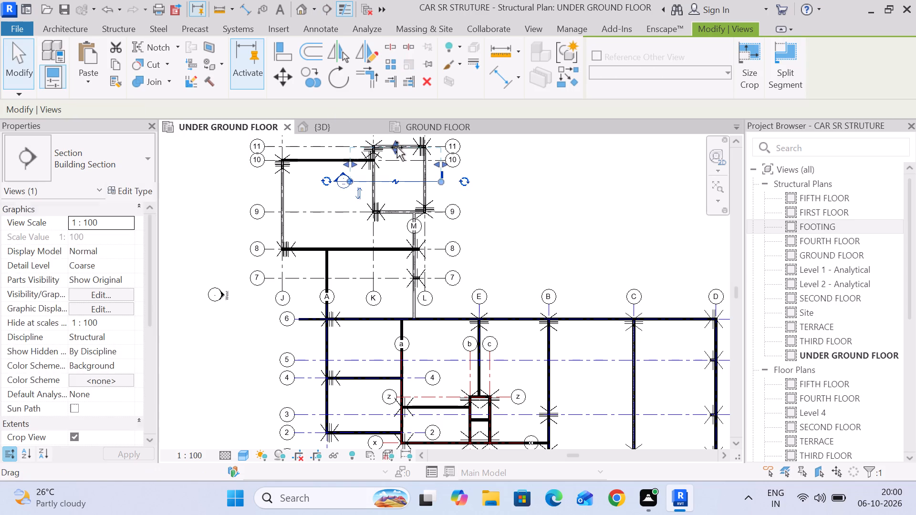
pyautogui.moveTo(397, 147); pyautogui.dragTo(401, 169)
pyautogui.click(355, 194)
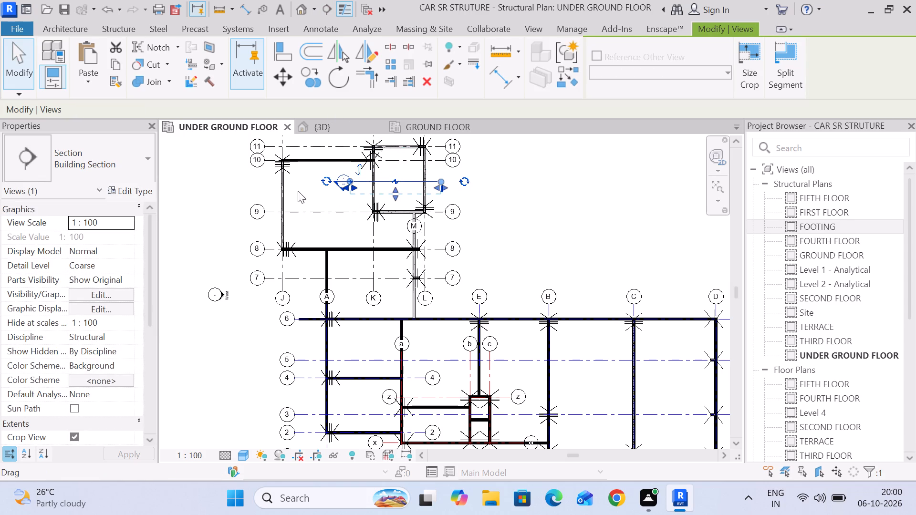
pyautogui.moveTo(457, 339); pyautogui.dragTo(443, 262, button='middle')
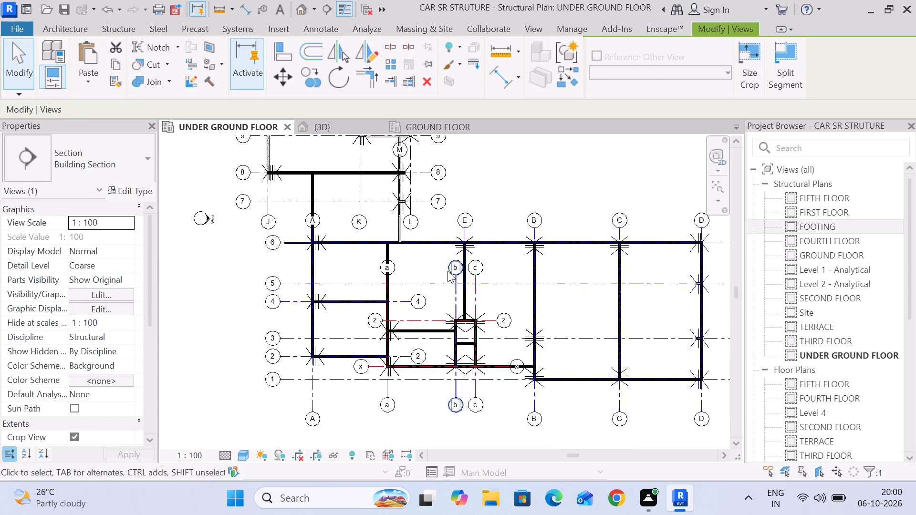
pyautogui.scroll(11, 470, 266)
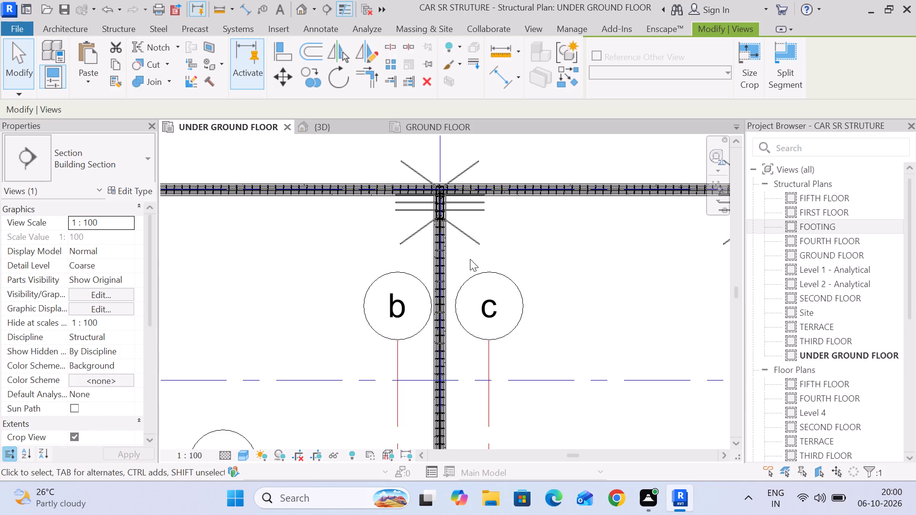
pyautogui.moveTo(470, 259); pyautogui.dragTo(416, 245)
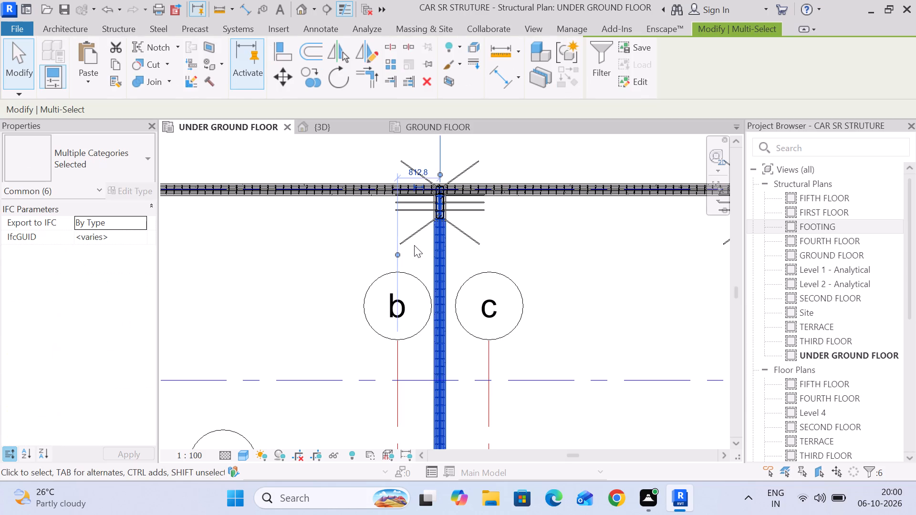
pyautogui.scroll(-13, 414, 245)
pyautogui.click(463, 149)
# Apply the beam <25 mm> rebar cover to the grid L and grid K beams north of grid 9.
pyautogui.moveTo(418, 173); pyautogui.dragTo(443, 272, button='middle')
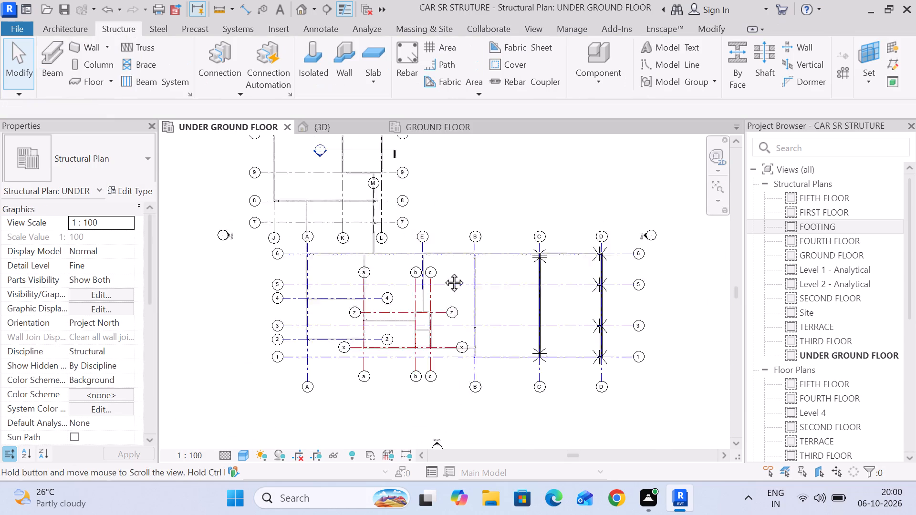
pyautogui.moveTo(443, 272); pyautogui.dragTo(447, 288, button='middle')
pyautogui.scroll(5, 400, 254)
pyautogui.click(418, 258)
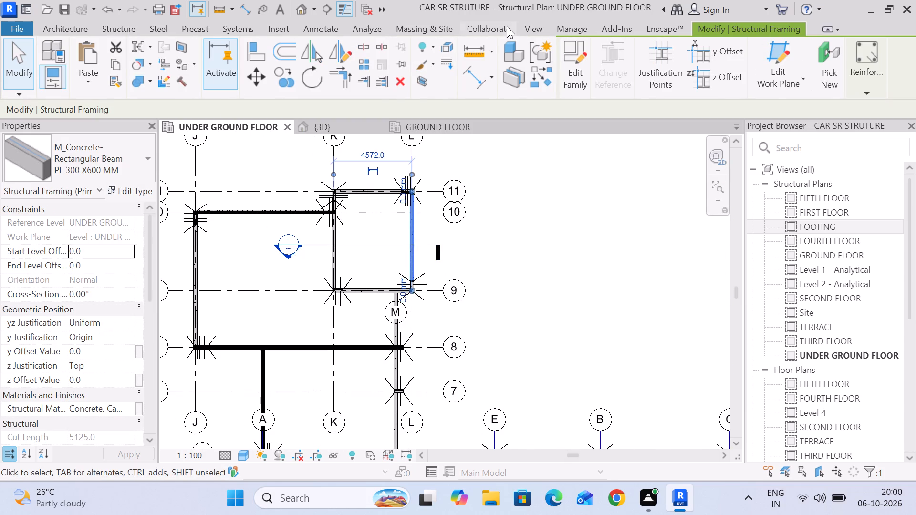
pyautogui.click(145, 33)
pyautogui.click(135, 30)
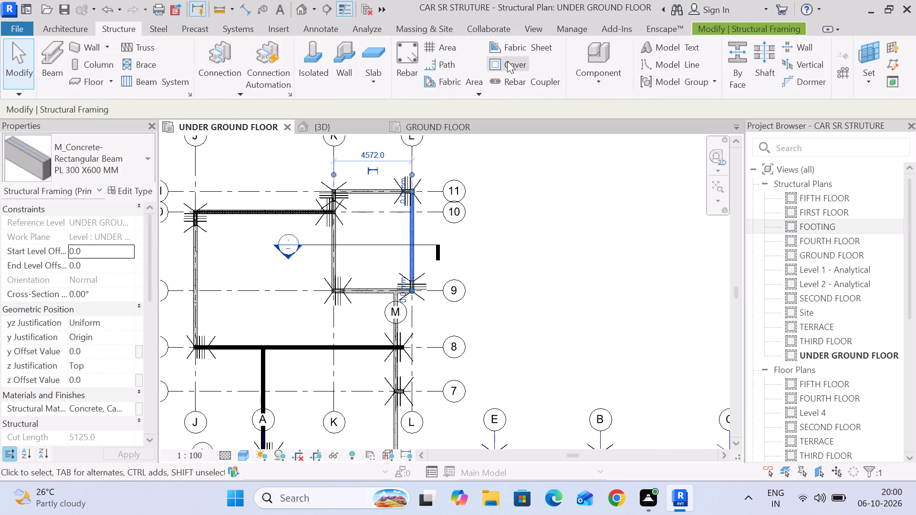
pyautogui.click(509, 61)
pyautogui.click(418, 233)
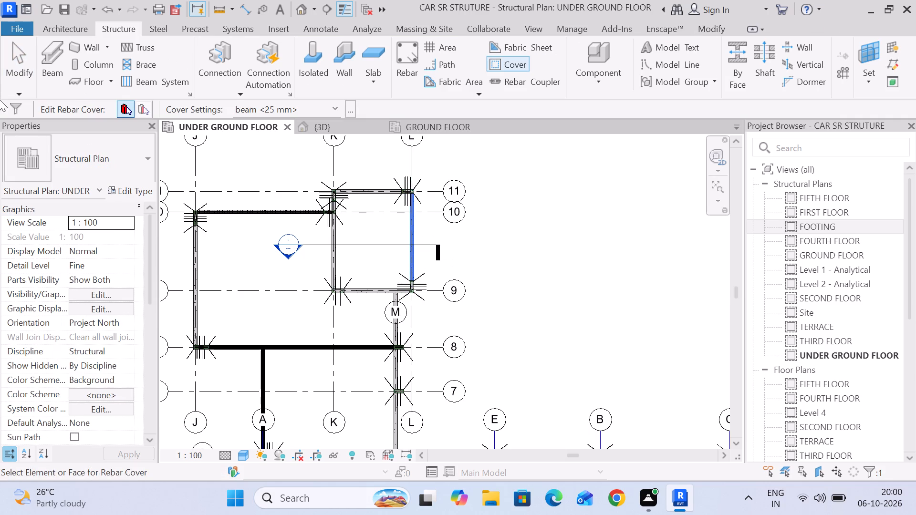
pyautogui.click(336, 261)
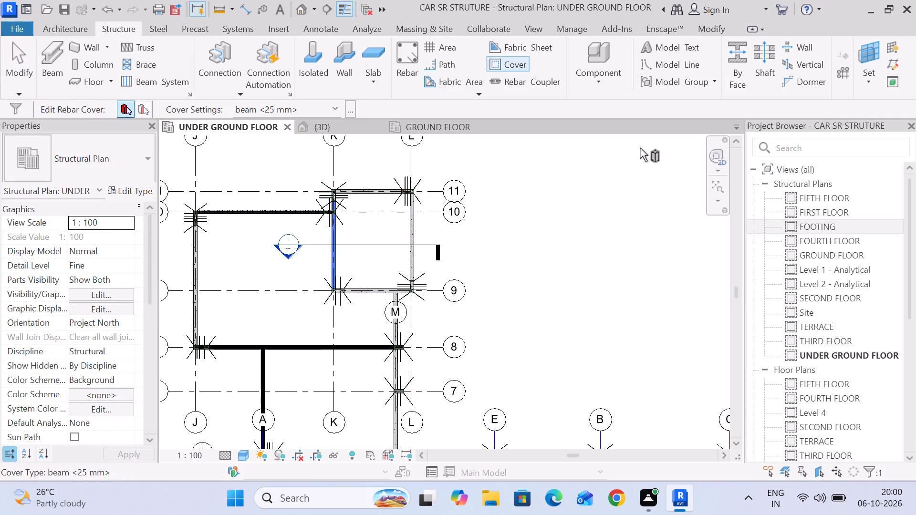
pyautogui.click(19, 61)
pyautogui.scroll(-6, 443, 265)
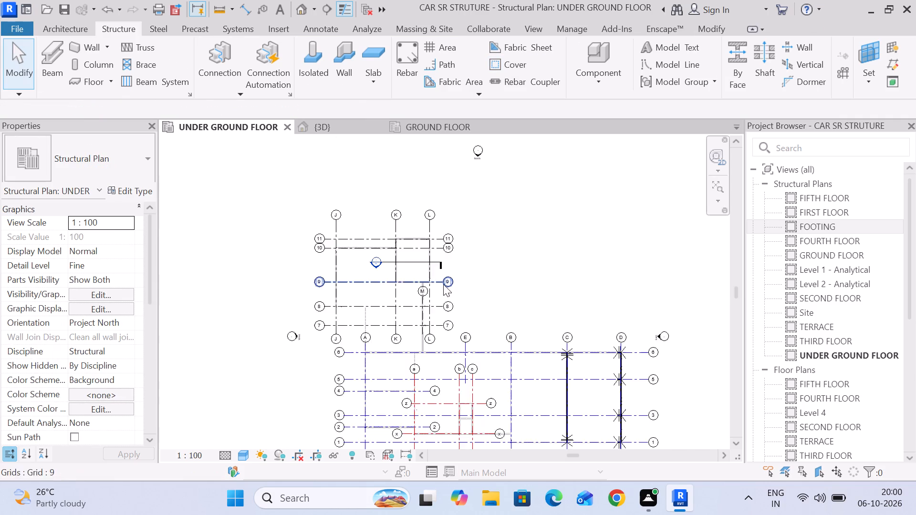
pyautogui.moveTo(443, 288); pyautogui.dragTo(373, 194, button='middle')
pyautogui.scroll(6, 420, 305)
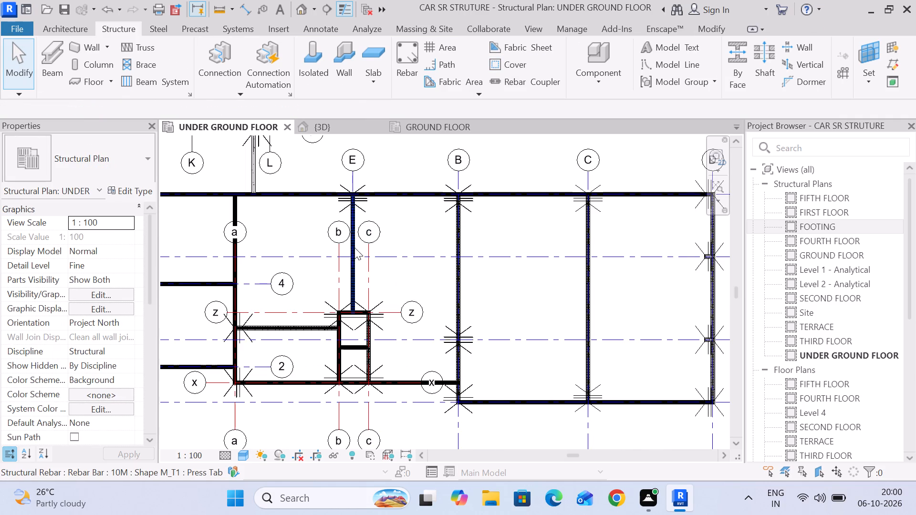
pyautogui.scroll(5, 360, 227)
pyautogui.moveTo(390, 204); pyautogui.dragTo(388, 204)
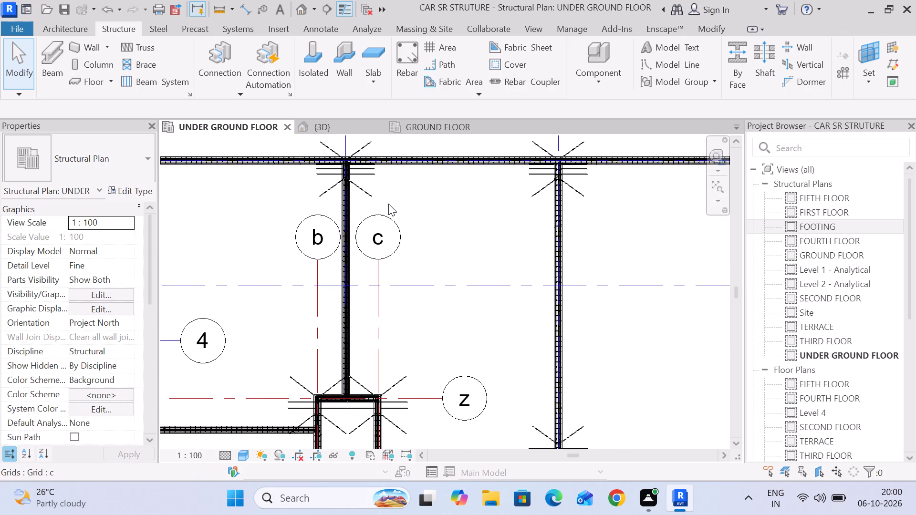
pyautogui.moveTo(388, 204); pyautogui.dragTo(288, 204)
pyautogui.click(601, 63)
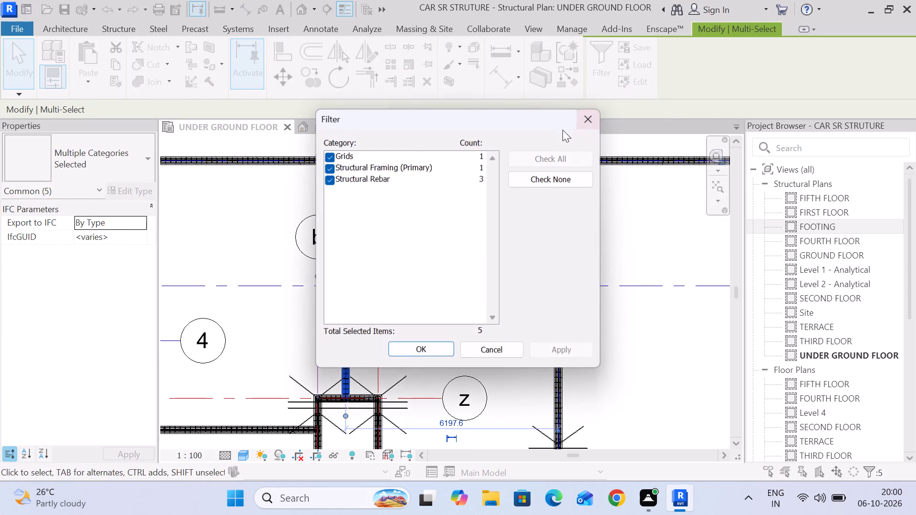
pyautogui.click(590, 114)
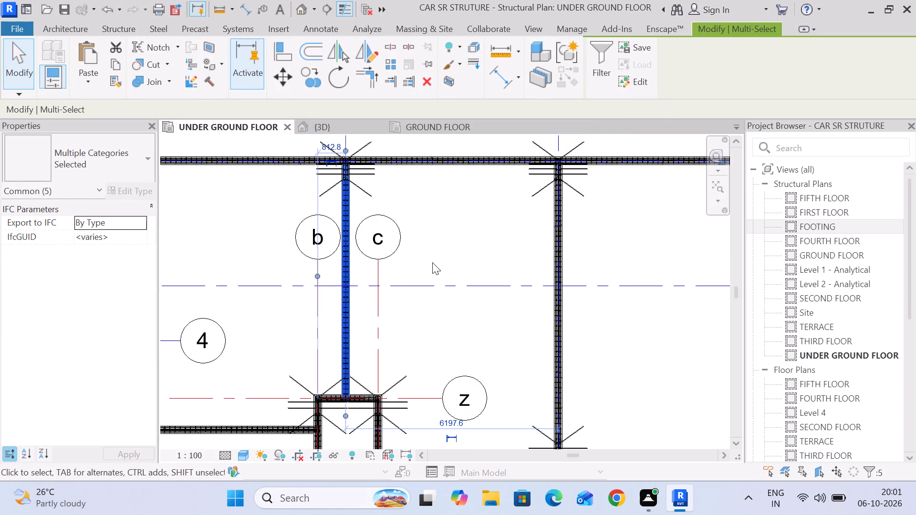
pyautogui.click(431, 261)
# Filter the grid E beam selection to structural rebar and start copying it from the midpoint of the grid 6 column's lower edge.
pyautogui.moveTo(406, 338); pyautogui.dragTo(300, 298)
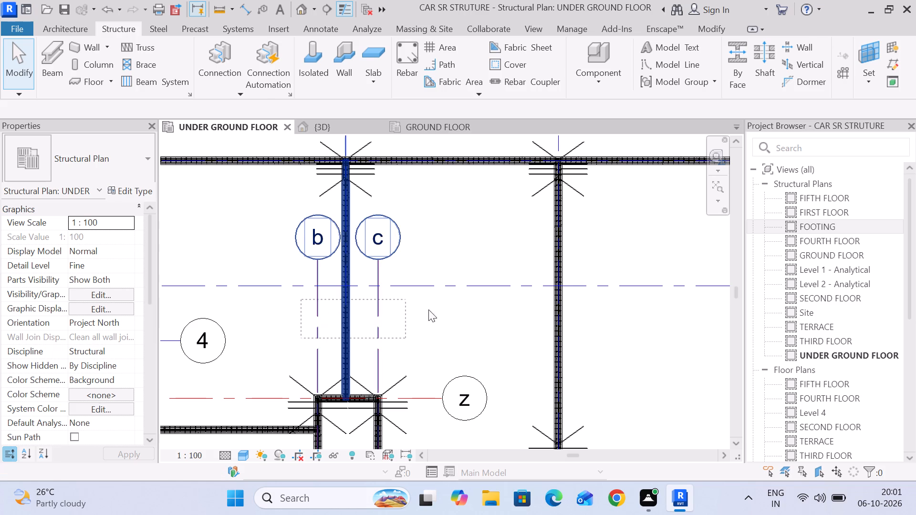
pyautogui.click(590, 69)
pyautogui.click(531, 185)
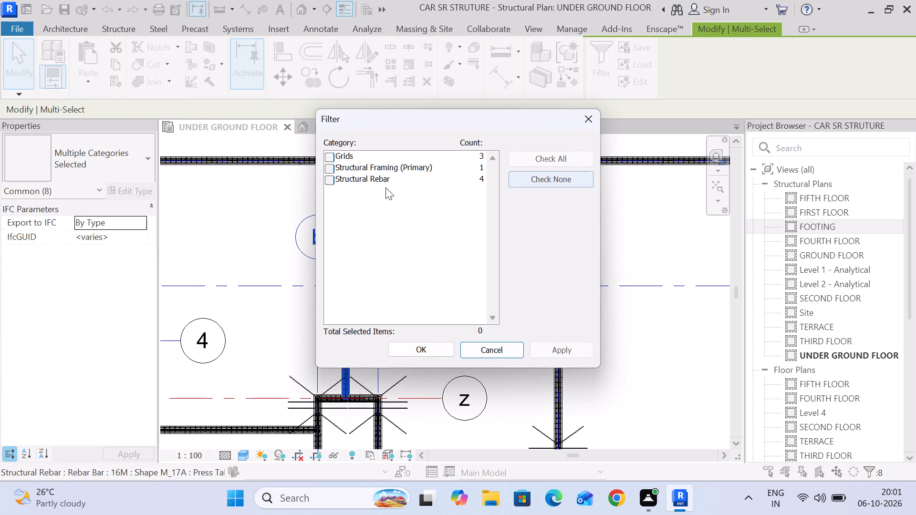
pyautogui.click(327, 176)
pyautogui.click(430, 352)
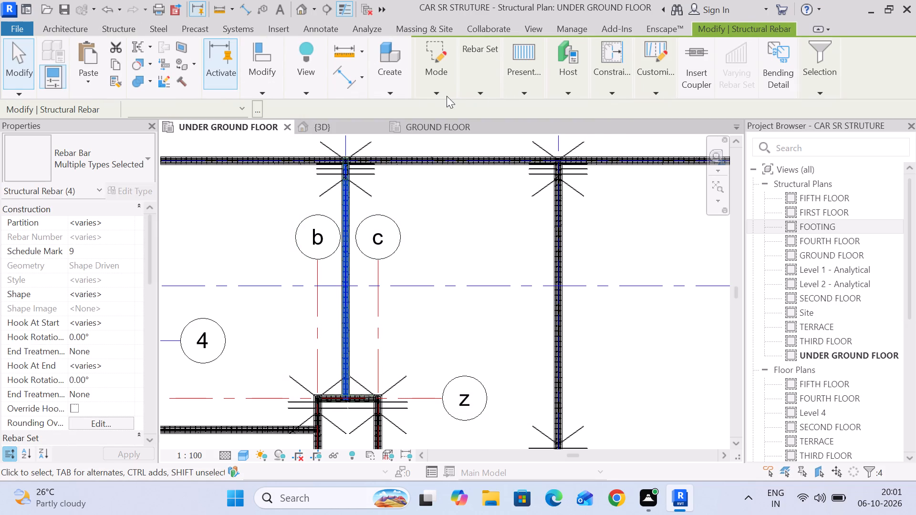
pyautogui.click(274, 90)
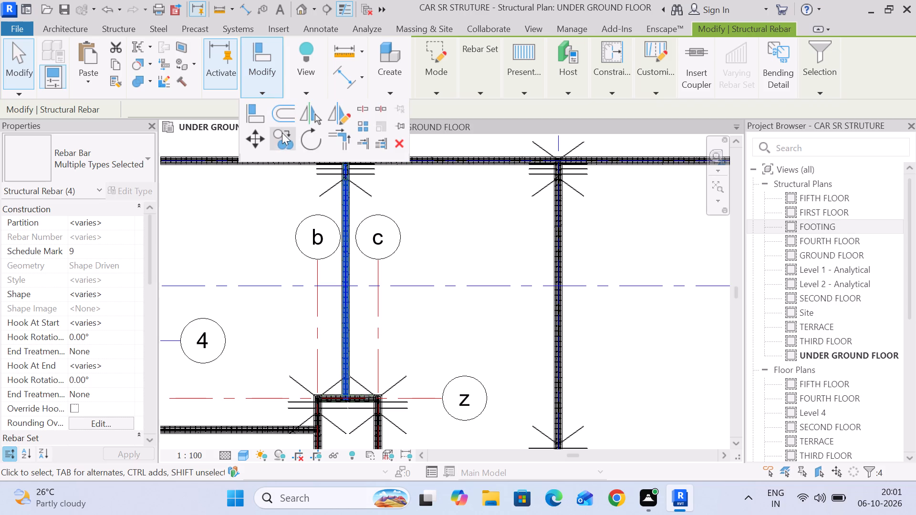
pyautogui.click(285, 143)
pyautogui.moveTo(371, 182); pyautogui.dragTo(389, 227, button='middle')
pyautogui.scroll(15, 358, 205)
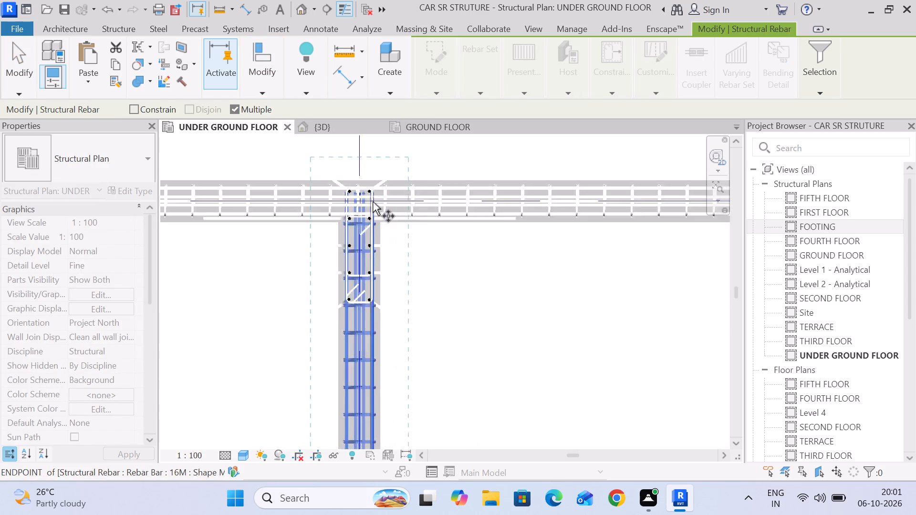
pyautogui.scroll(1, 373, 202)
pyautogui.scroll(-5, 352, 192)
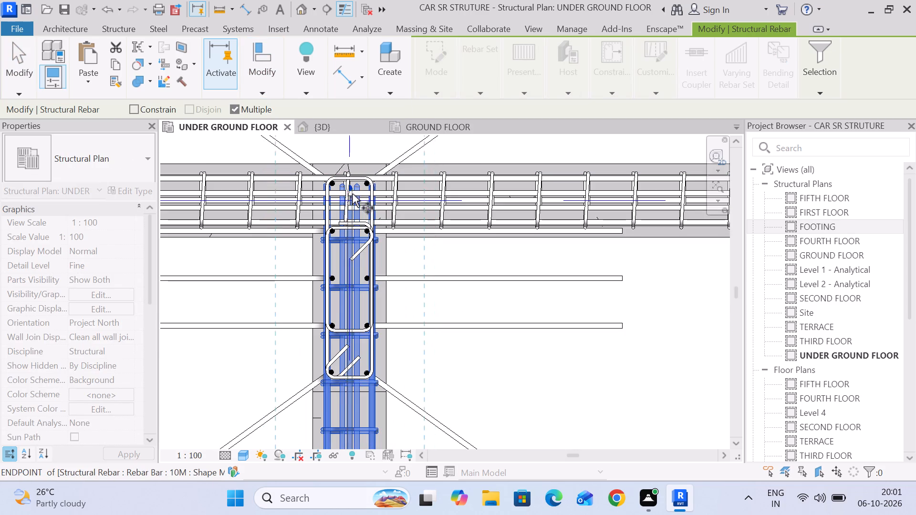
pyautogui.moveTo(354, 245); pyautogui.dragTo(375, 160, button='middle')
pyautogui.scroll(9, 375, 230)
pyautogui.moveTo(366, 179); pyautogui.dragTo(366, 217, button='middle')
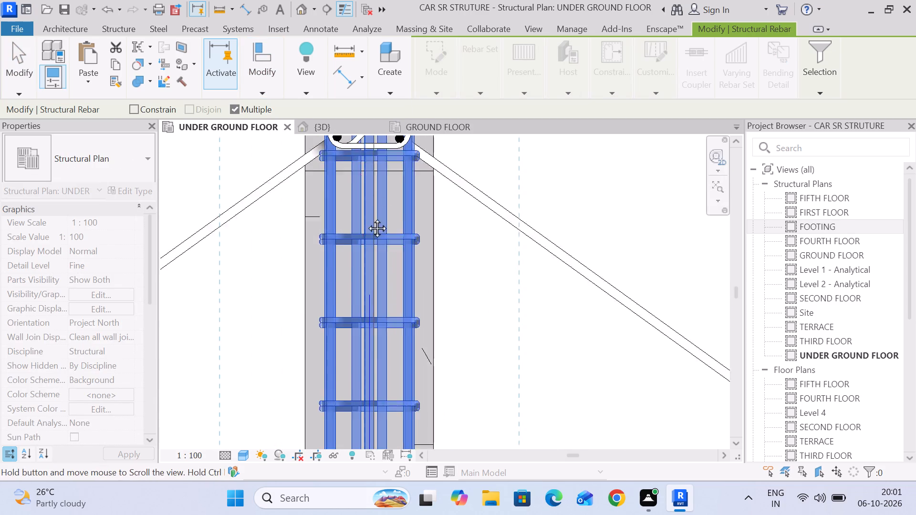
pyautogui.moveTo(366, 217); pyautogui.dragTo(367, 272, button='middle')
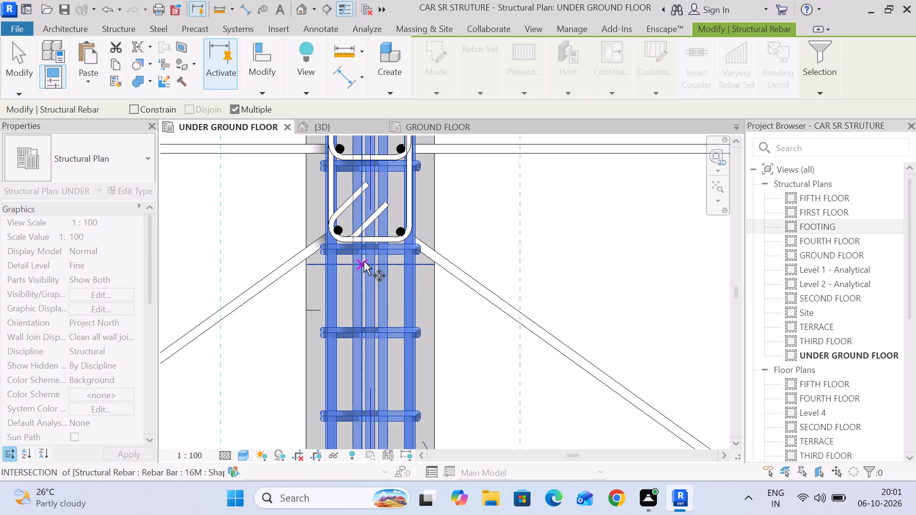
pyautogui.click(370, 266)
# Place the rebar copy at the midpoint of the lower edge of the grid K and 11 column and end the copying.
pyautogui.scroll(-10, 370, 266)
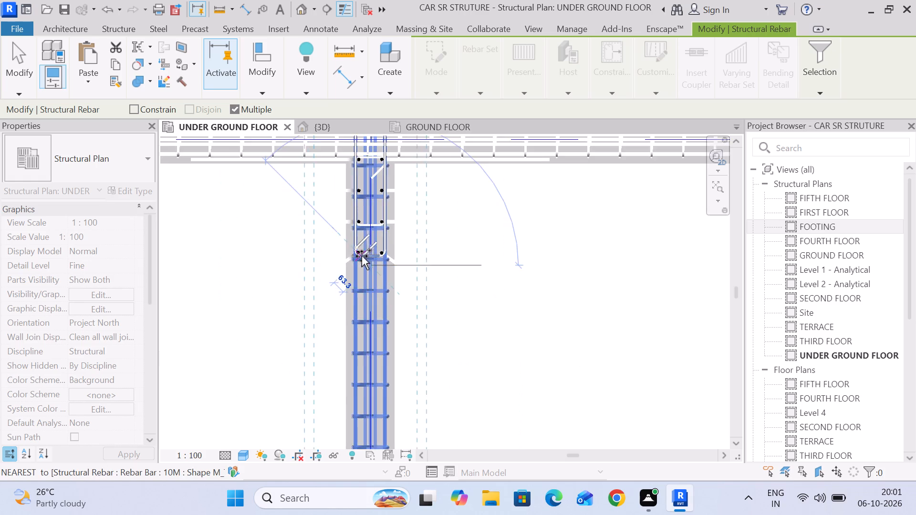
pyautogui.scroll(-16, 362, 256)
pyautogui.moveTo(322, 231); pyautogui.dragTo(404, 340, button='middle')
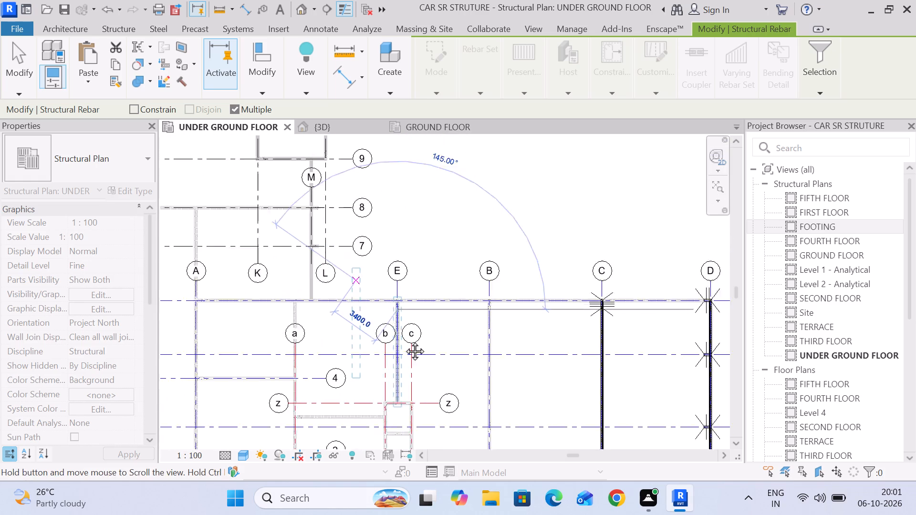
pyautogui.moveTo(404, 340); pyautogui.dragTo(437, 371, button='middle')
pyautogui.scroll(12, 336, 250)
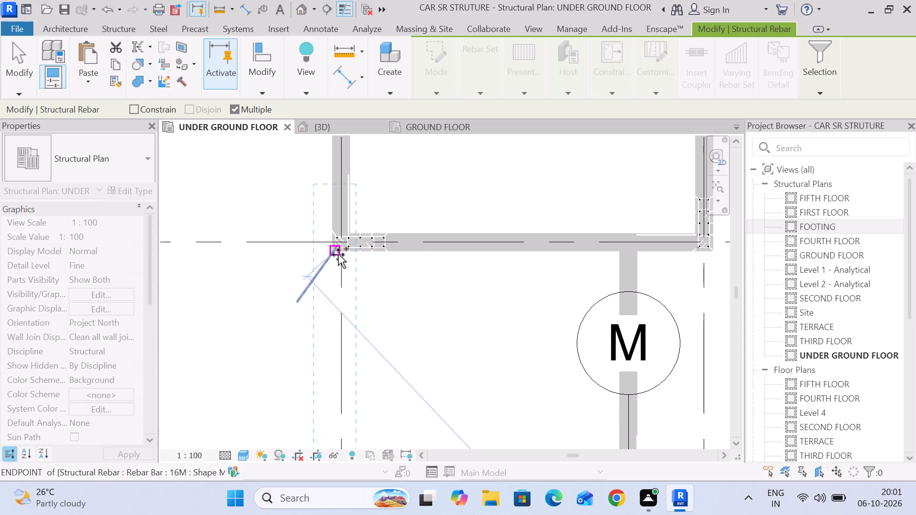
pyautogui.moveTo(340, 255); pyautogui.dragTo(377, 394, button='middle')
pyautogui.scroll(-3, 402, 235)
pyautogui.moveTo(402, 235); pyautogui.dragTo(425, 365, button='middle')
pyautogui.moveTo(420, 230); pyautogui.dragTo(441, 363, button='middle')
pyautogui.scroll(8, 426, 321)
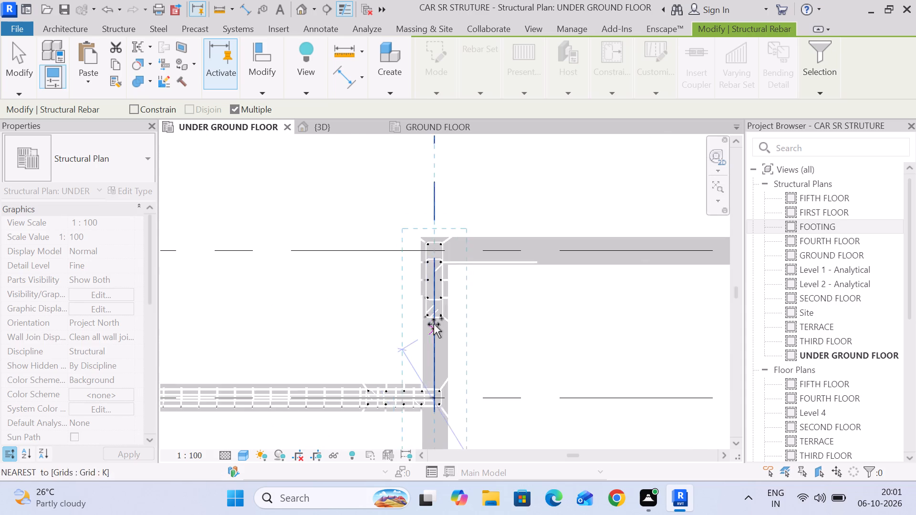
pyautogui.scroll(9, 434, 324)
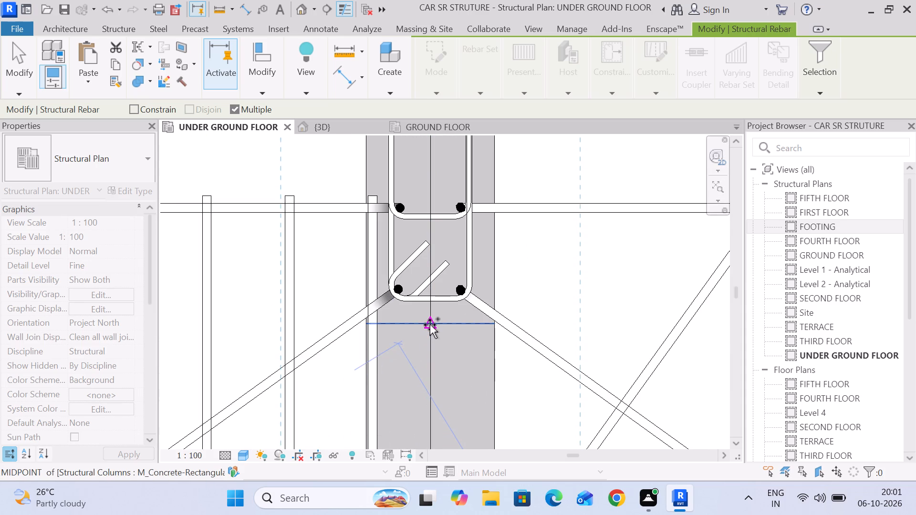
pyautogui.click(430, 325)
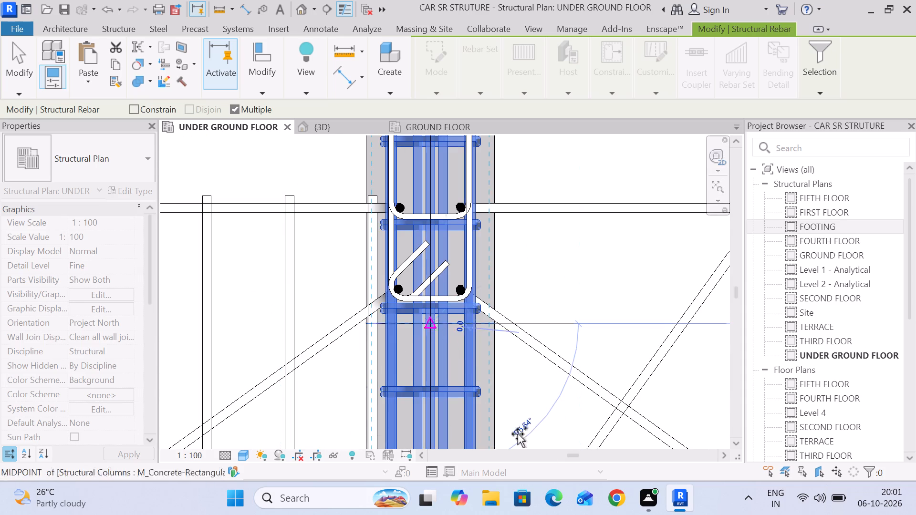
pyautogui.scroll(-5, 543, 362)
pyautogui.click(21, 54)
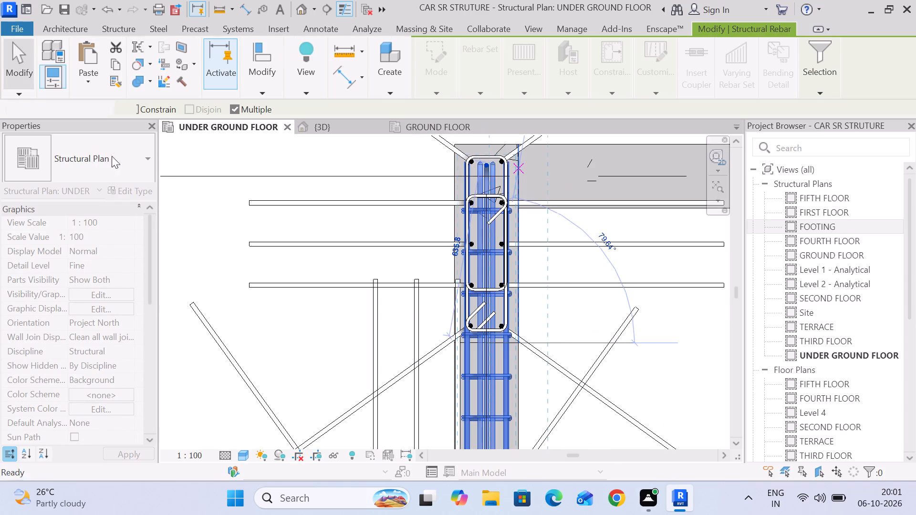
# Shorten the copied 16M BEAM UPPER bars on the grid K beam so they end inside the column at grid 9.
pyautogui.scroll(-4, 542, 349)
pyautogui.moveTo(538, 350); pyautogui.dragTo(443, 234, button='middle')
pyautogui.scroll(-5, 443, 247)
pyautogui.moveTo(486, 349); pyautogui.dragTo(483, 222, button='middle')
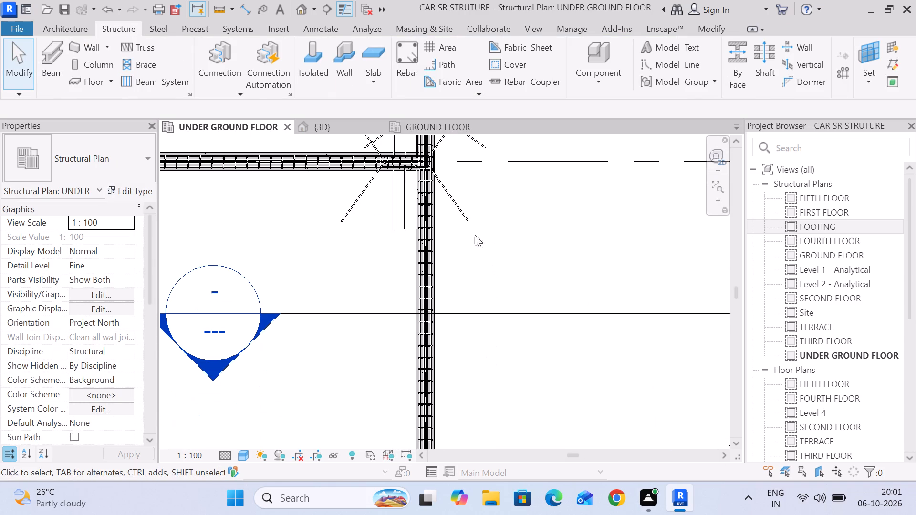
pyautogui.scroll(-4, 459, 286)
pyautogui.moveTo(471, 357); pyautogui.dragTo(460, 214, button='middle')
pyautogui.scroll(6, 448, 302)
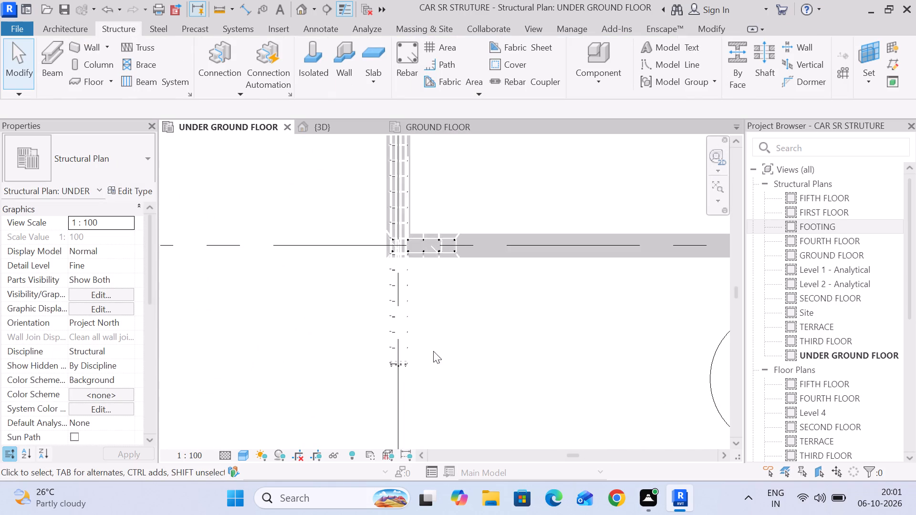
pyautogui.scroll(7, 394, 348)
pyautogui.click(407, 347)
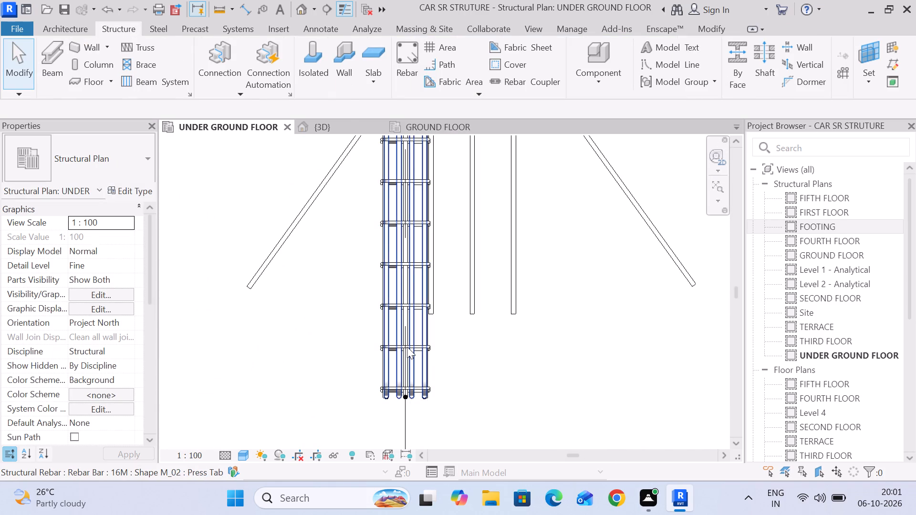
pyautogui.scroll(-4, 423, 382)
pyautogui.moveTo(425, 393); pyautogui.dragTo(428, 243)
pyautogui.scroll(7, 422, 233)
pyautogui.moveTo(442, 236); pyautogui.dragTo(452, 331, button='middle')
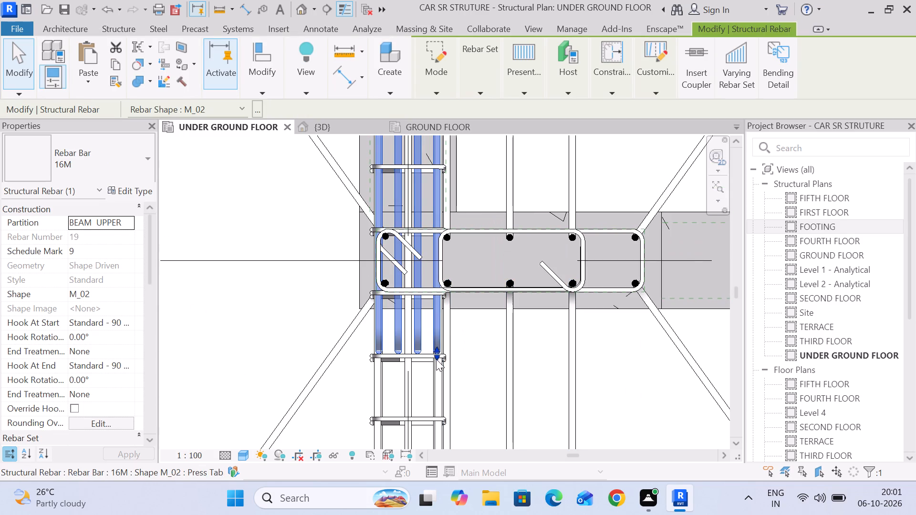
pyautogui.moveTo(438, 354); pyautogui.dragTo(440, 277)
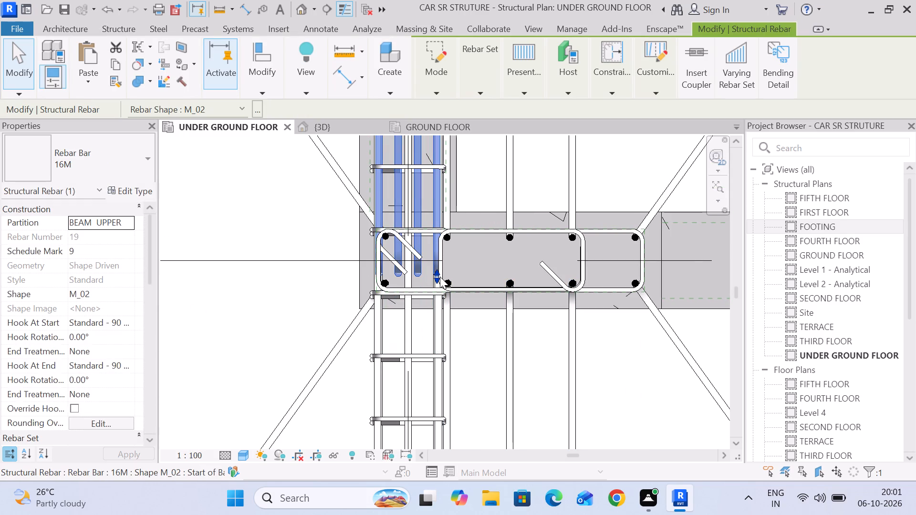
pyautogui.moveTo(437, 276); pyautogui.dragTo(437, 283)
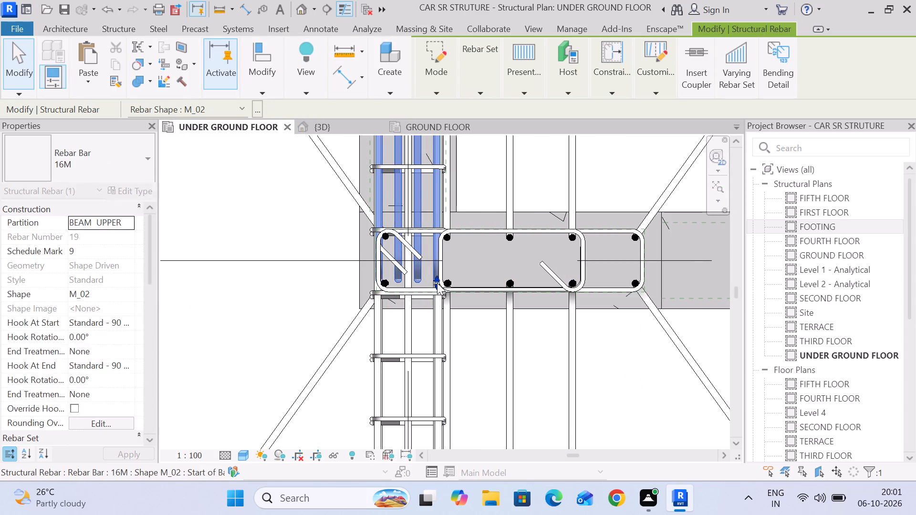
# Pull back the end of the grid K beam's 10M stirrup set to just north of the grid 9 column.
pyautogui.scroll(-10, 437, 283)
pyautogui.moveTo(459, 340); pyautogui.dragTo(462, 179, button='middle')
pyautogui.click(500, 273)
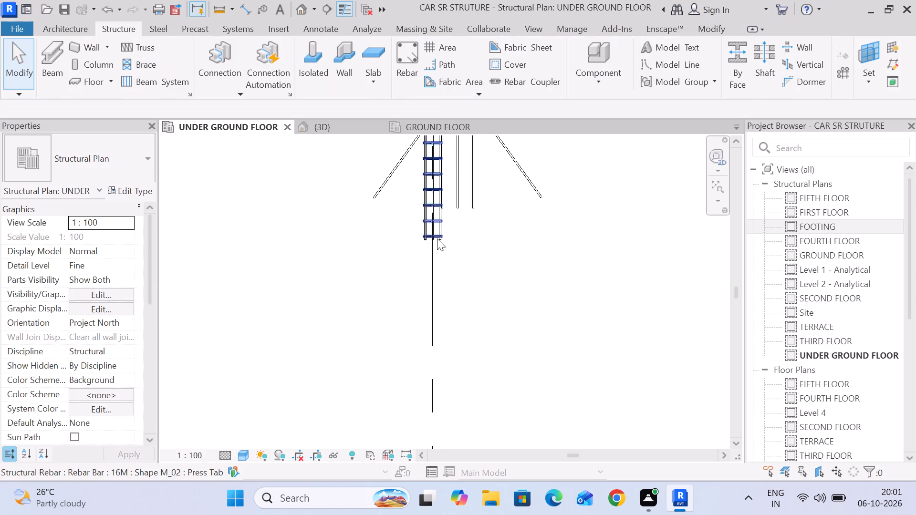
pyautogui.scroll(13, 437, 238)
pyautogui.click(412, 225)
pyautogui.scroll(-2, 477, 245)
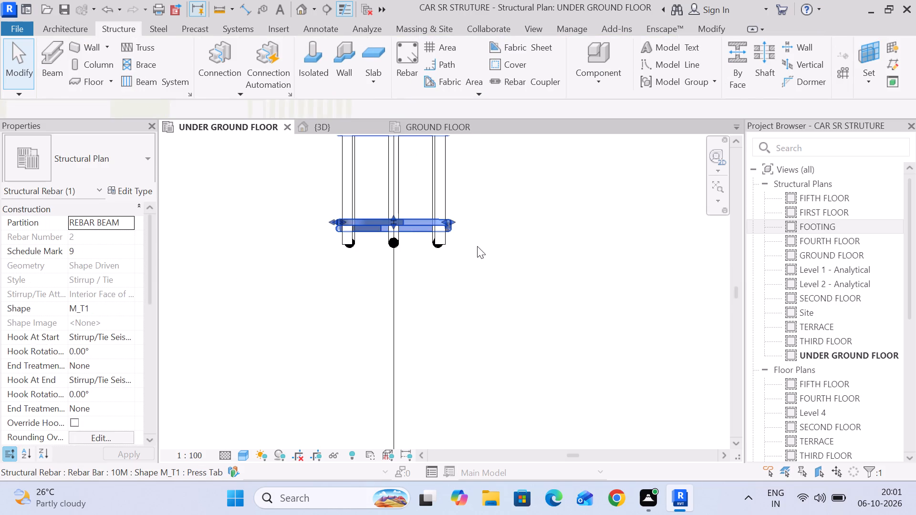
pyautogui.scroll(-1, 477, 246)
pyautogui.moveTo(478, 249); pyautogui.dragTo(490, 356, button='middle')
pyautogui.moveTo(436, 340); pyautogui.dragTo(429, 194)
pyautogui.moveTo(438, 194); pyautogui.dragTo(440, 325, button='middle')
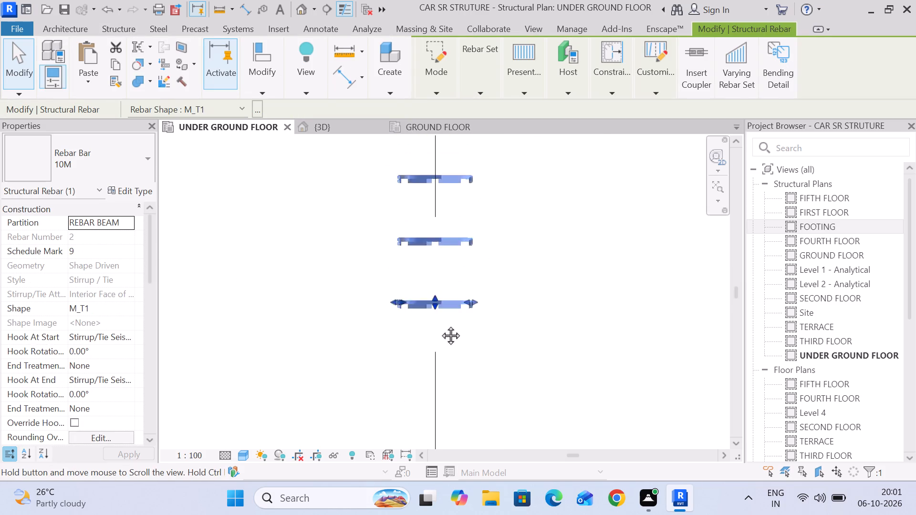
pyautogui.moveTo(440, 325); pyautogui.dragTo(442, 362, button='middle')
pyautogui.moveTo(442, 361); pyautogui.dragTo(453, 178)
pyautogui.scroll(1, 447, 301)
pyautogui.moveTo(450, 189); pyautogui.dragTo(452, 337, button='middle')
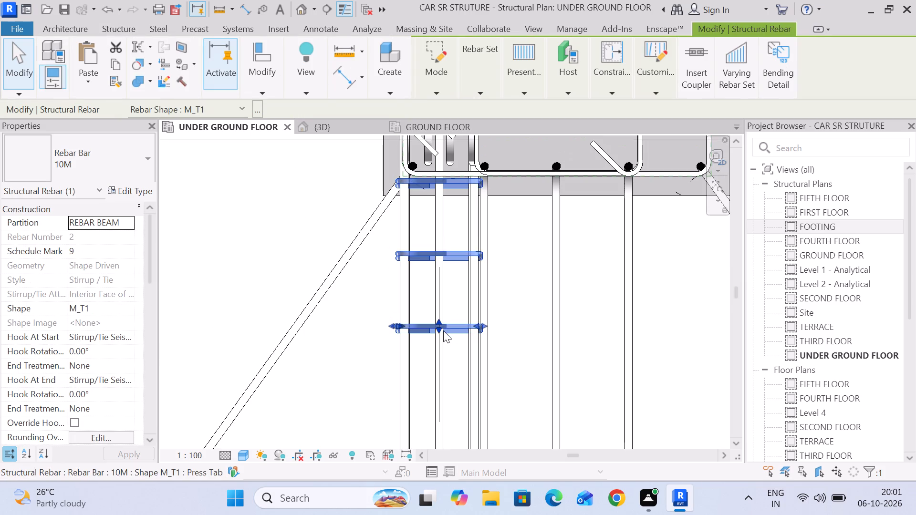
pyautogui.moveTo(441, 325); pyautogui.dragTo(441, 212)
pyautogui.moveTo(451, 221); pyautogui.dragTo(451, 332, button='middle')
pyautogui.scroll(4, 451, 332)
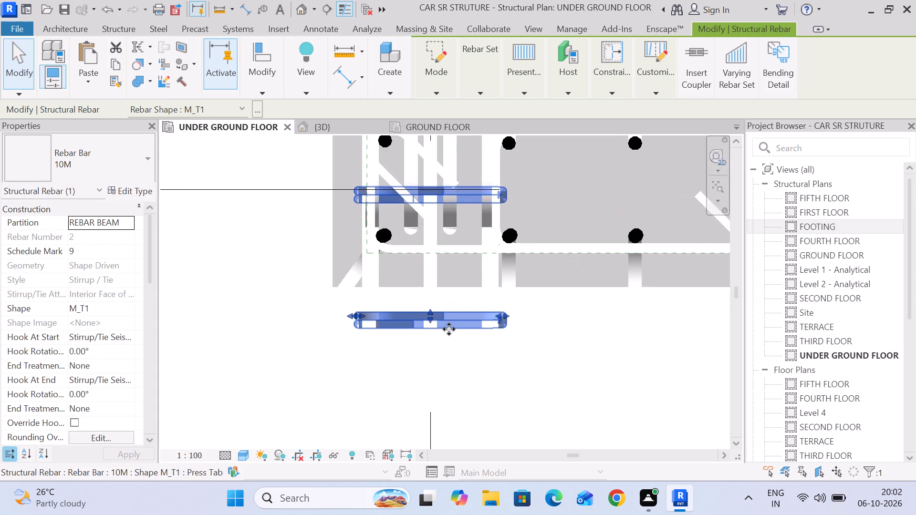
pyautogui.moveTo(430, 318); pyautogui.dragTo(433, 202)
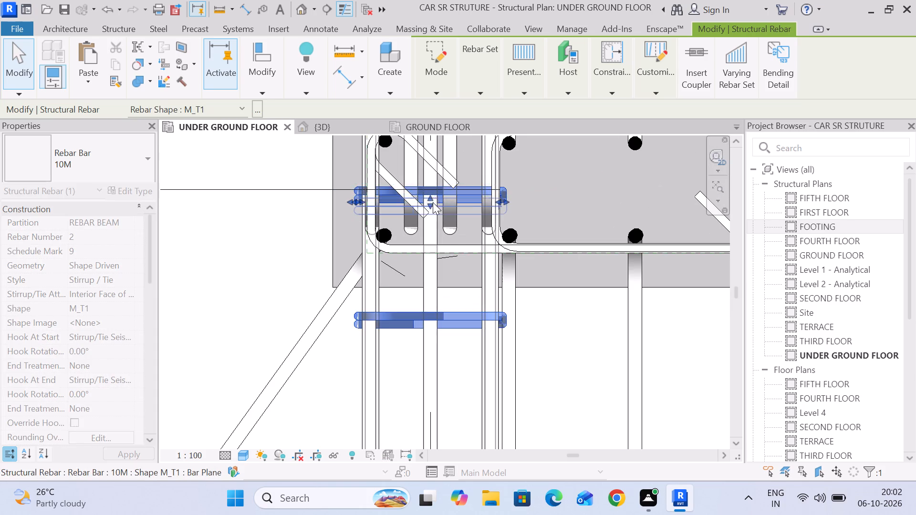
pyautogui.moveTo(433, 202); pyautogui.dragTo(440, 357, button='middle')
pyautogui.moveTo(437, 350); pyautogui.dragTo(442, 216)
# Shorten the 16M BEAM MIDDLE bars on the grid K beam to end inside the grid 9 column.
pyautogui.scroll(-10, 442, 216)
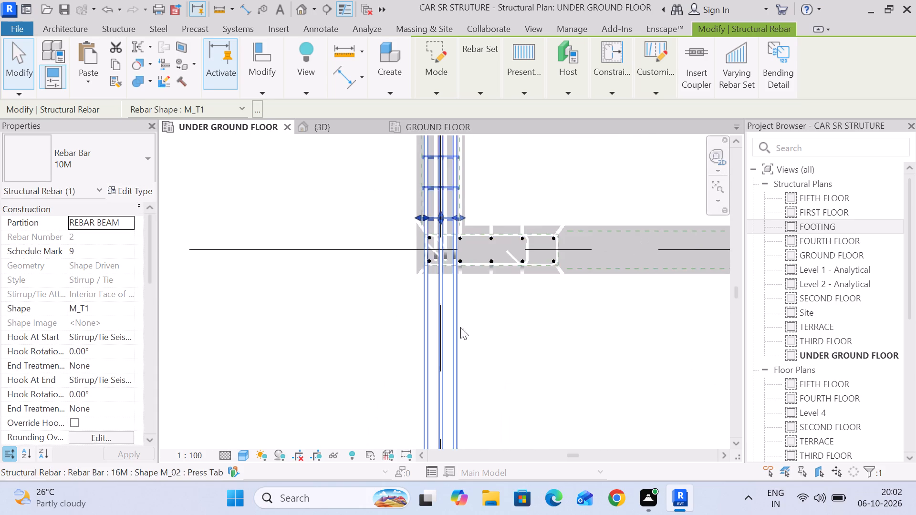
pyautogui.moveTo(467, 349); pyautogui.dragTo(467, 126, button='middle')
pyautogui.moveTo(486, 273); pyautogui.dragTo(472, 300, button='middle')
pyautogui.scroll(1, 472, 300)
pyautogui.click(468, 285)
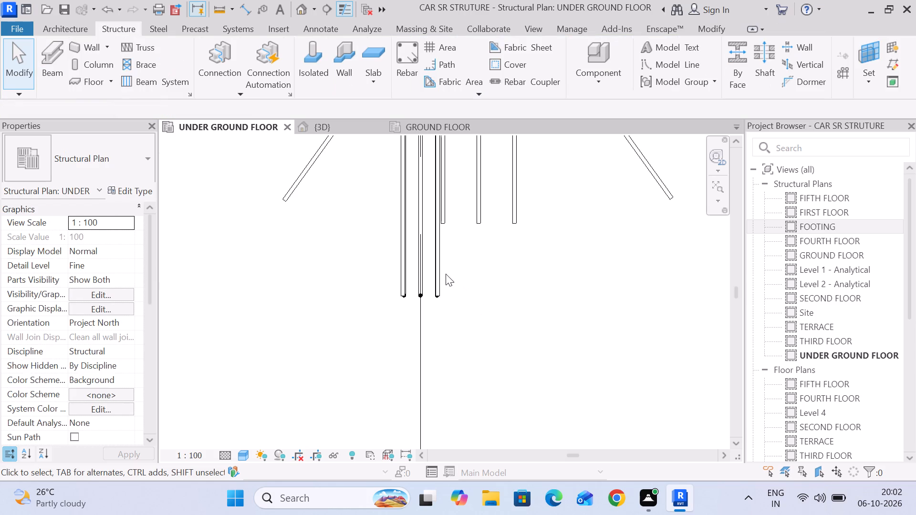
pyautogui.click(444, 273)
pyautogui.moveTo(456, 256); pyautogui.dragTo(453, 330, button='middle')
pyautogui.scroll(-4, 452, 328)
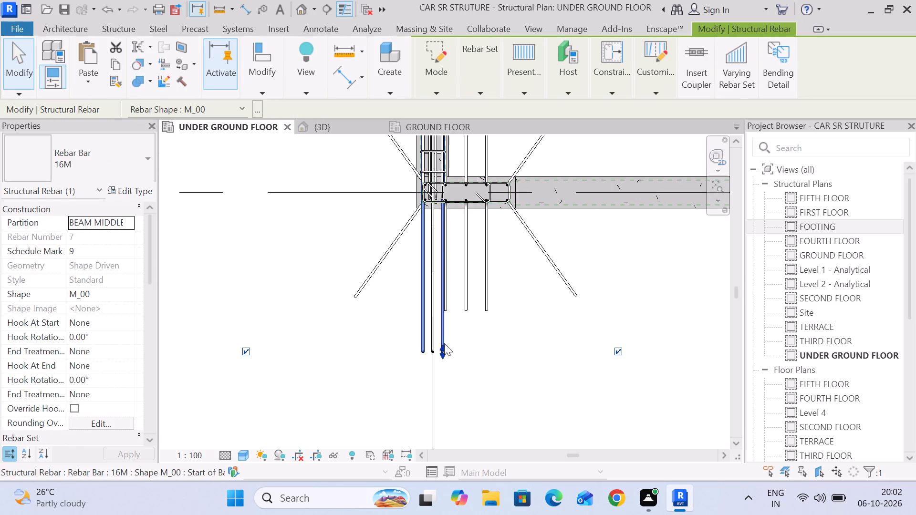
pyautogui.moveTo(444, 346); pyautogui.dragTo(450, 197)
# Shorten the hooked 16M bottom bars of the grid K beam to end inside the grid 9 column.
pyautogui.click(435, 339)
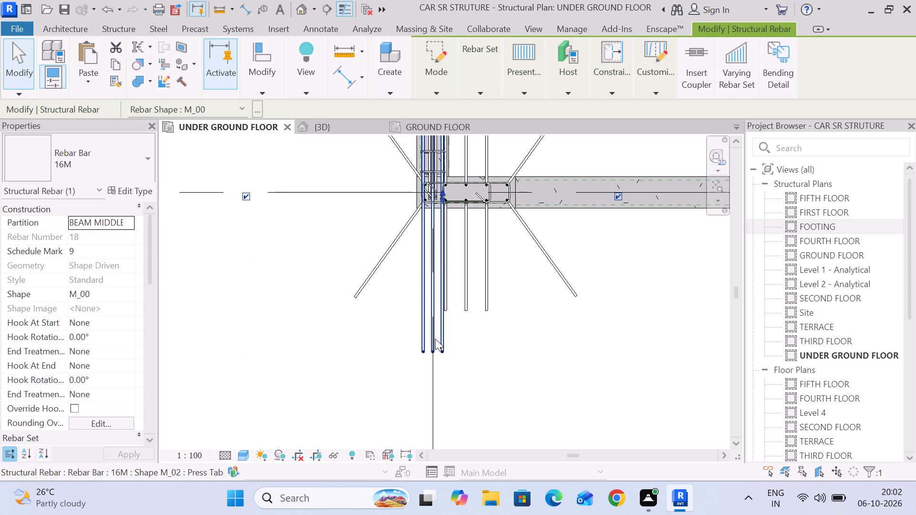
pyautogui.moveTo(442, 355); pyautogui.dragTo(458, 192)
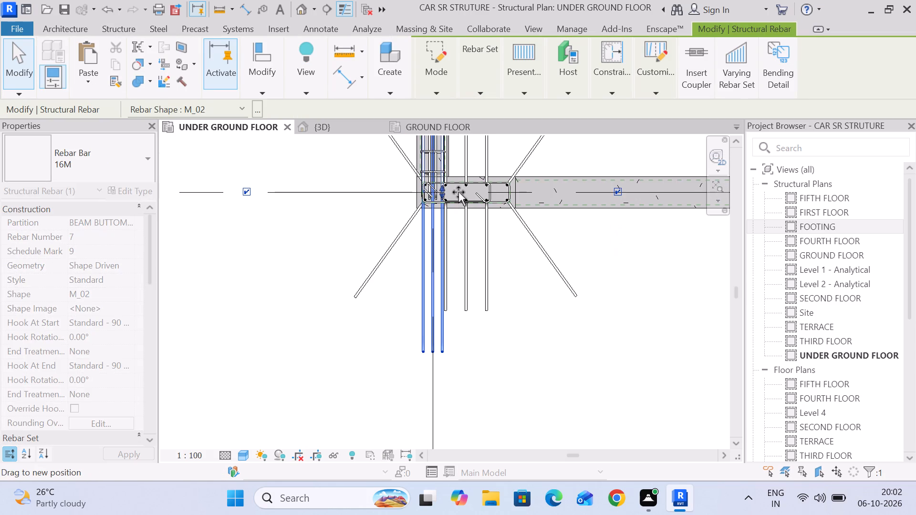
pyautogui.moveTo(458, 192); pyautogui.dragTo(459, 196)
pyautogui.scroll(12, 446, 192)
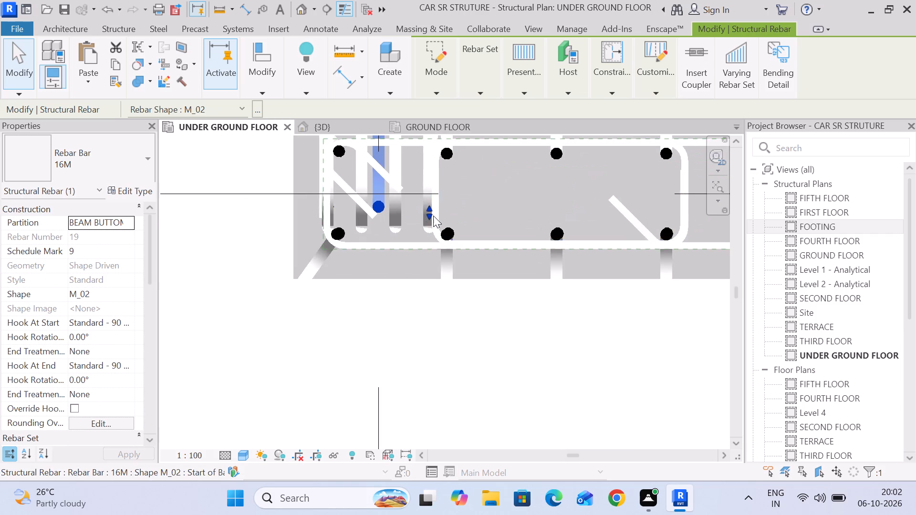
pyautogui.moveTo(428, 214); pyautogui.dragTo(428, 222)
pyautogui.scroll(-20, 428, 222)
pyautogui.scroll(-4, 428, 222)
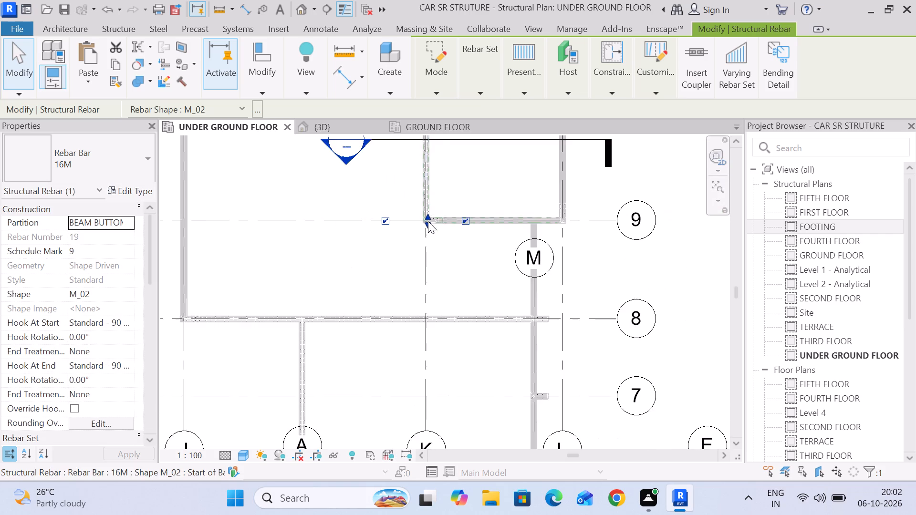
pyautogui.moveTo(463, 200); pyautogui.dragTo(463, 355, button='middle')
pyautogui.scroll(17, 438, 227)
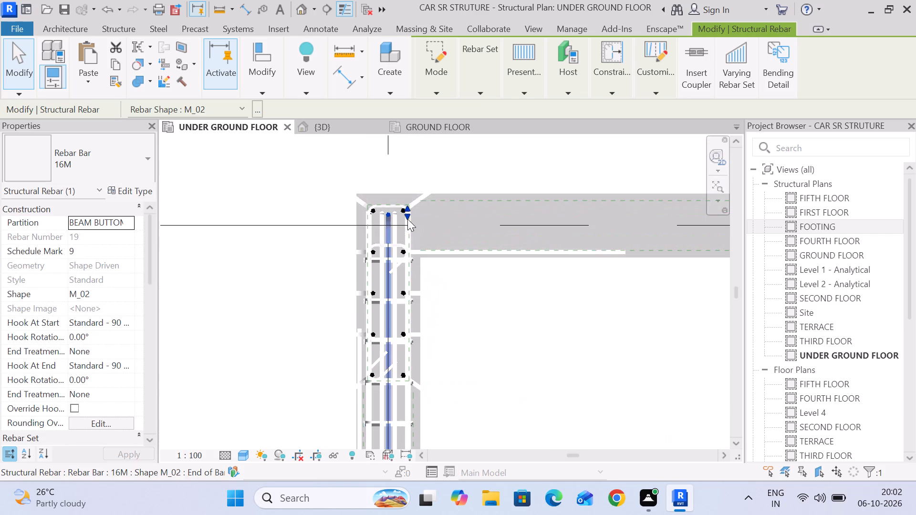
pyautogui.scroll(-4, 494, 285)
pyautogui.moveTo(492, 285); pyautogui.dragTo(426, 164, button='middle')
pyautogui.click(621, 247)
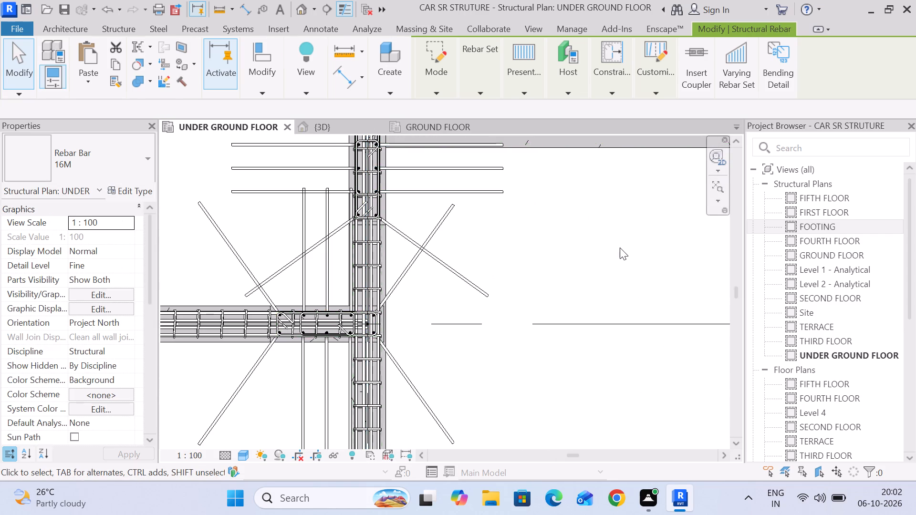
# Select the grid K beam between grids 11 and 9 with its reinforcement and filter the selection to Structural Rebar.
pyautogui.scroll(-1, 617, 247)
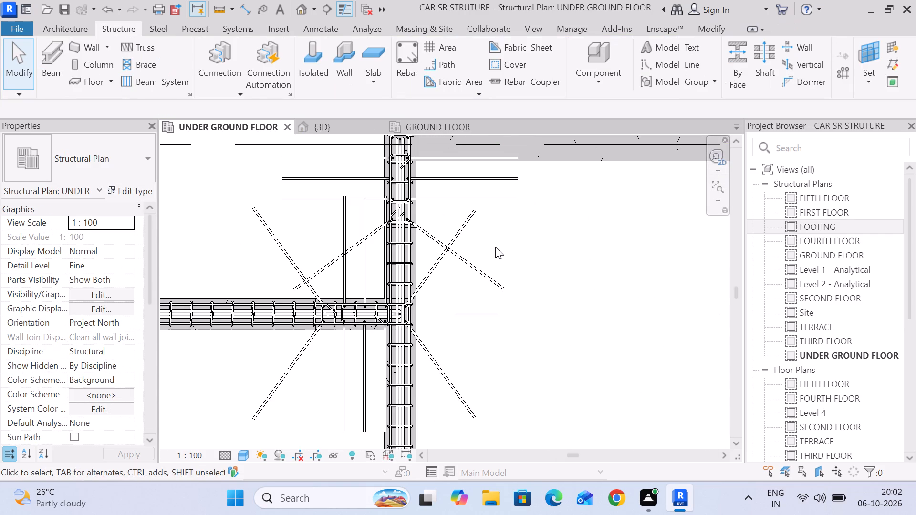
pyautogui.scroll(-5, 495, 247)
pyautogui.moveTo(495, 247); pyautogui.dragTo(446, 149, button='middle')
pyautogui.scroll(-5, 458, 221)
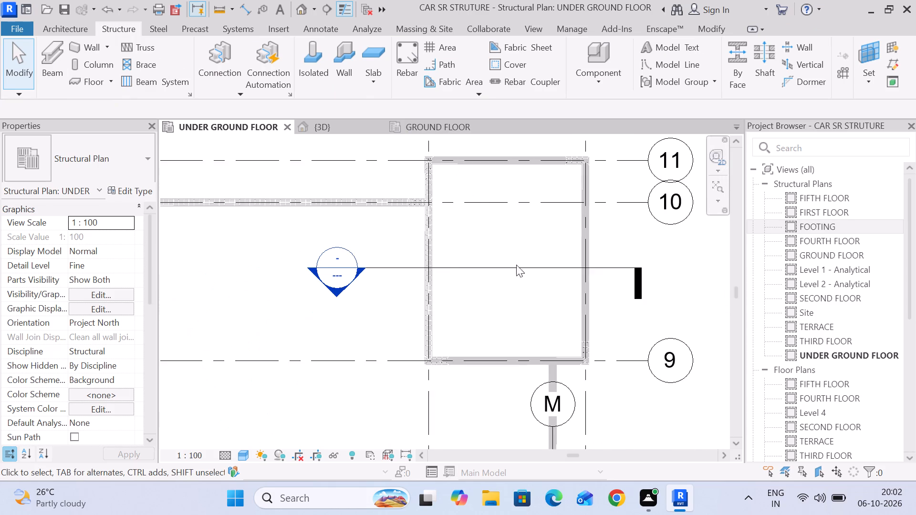
pyautogui.moveTo(560, 301); pyautogui.dragTo(521, 234, button='middle')
pyautogui.scroll(-1, 437, 231)
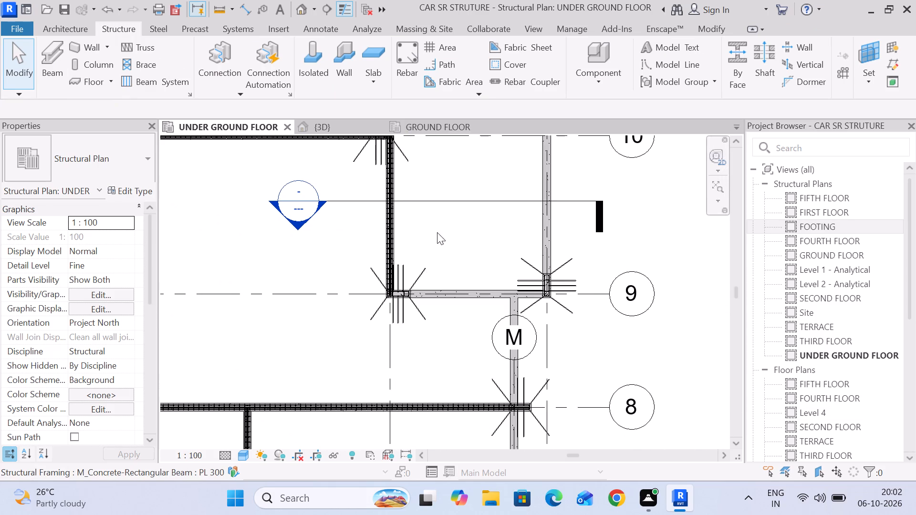
pyautogui.scroll(-2, 437, 232)
pyautogui.moveTo(437, 240); pyautogui.dragTo(436, 298, button='middle')
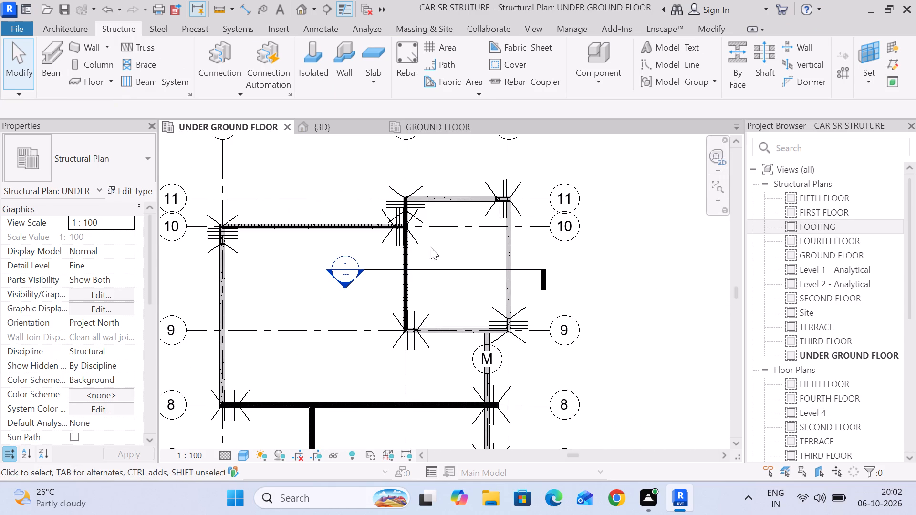
pyautogui.moveTo(434, 297); pyautogui.dragTo(385, 284)
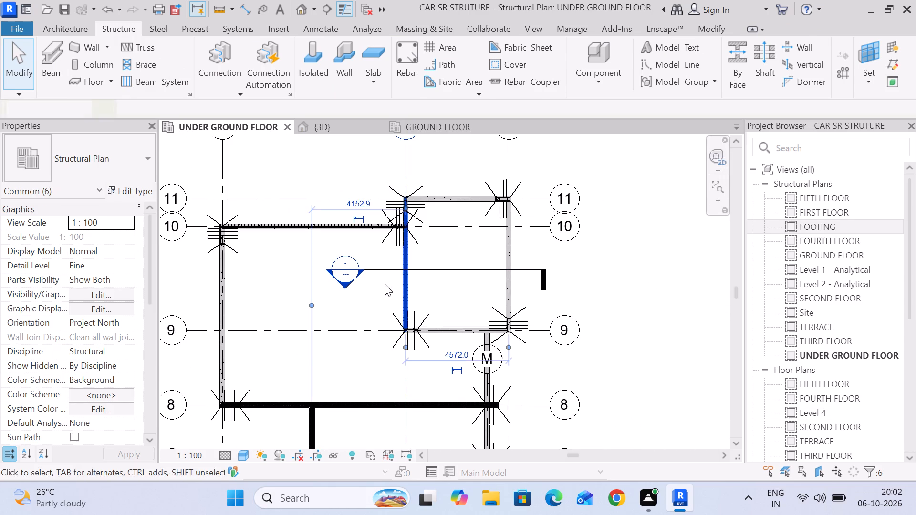
pyautogui.click(602, 61)
pyautogui.click(528, 176)
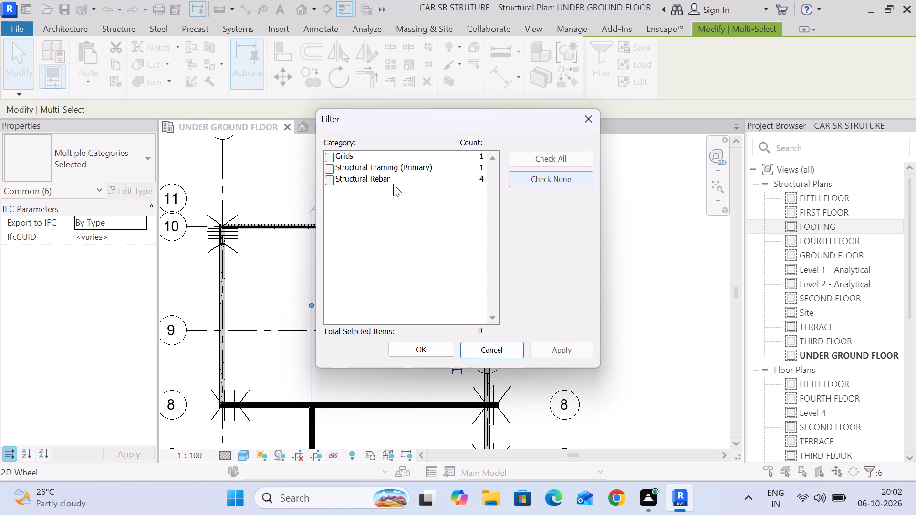
pyautogui.click(327, 184)
pyautogui.click(445, 353)
# Copy the rebar from the upper-edge midpoint of the column at K and 11 to grid L on the grid 11 column's upper edge.
pyautogui.scroll(7, 408, 202)
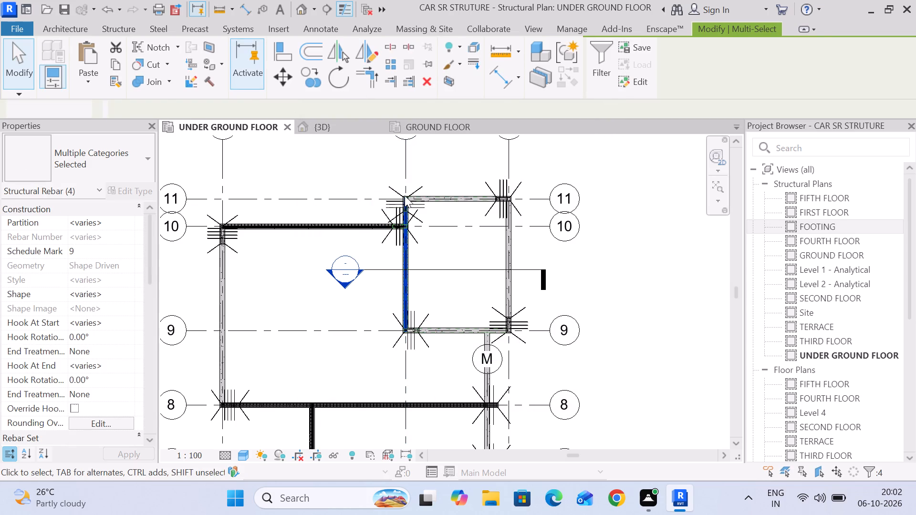
pyautogui.click(274, 89)
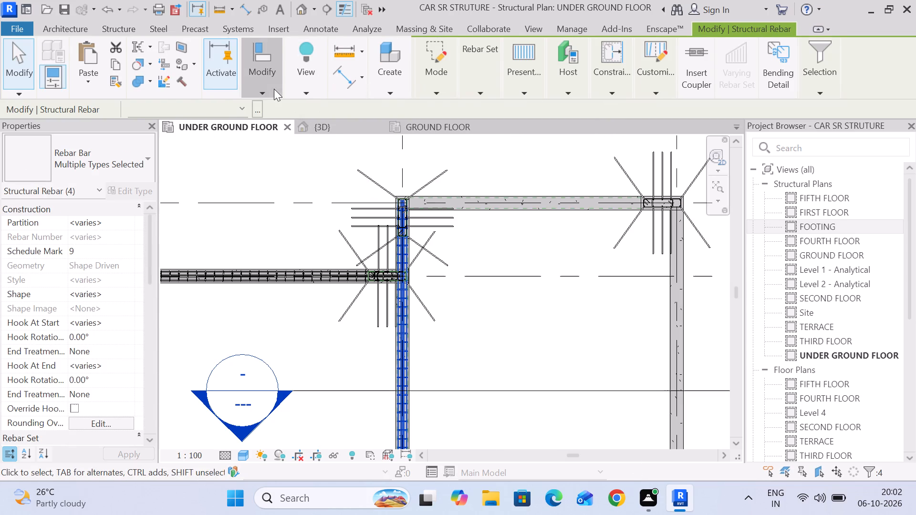
pyautogui.click(282, 138)
pyautogui.scroll(4, 402, 196)
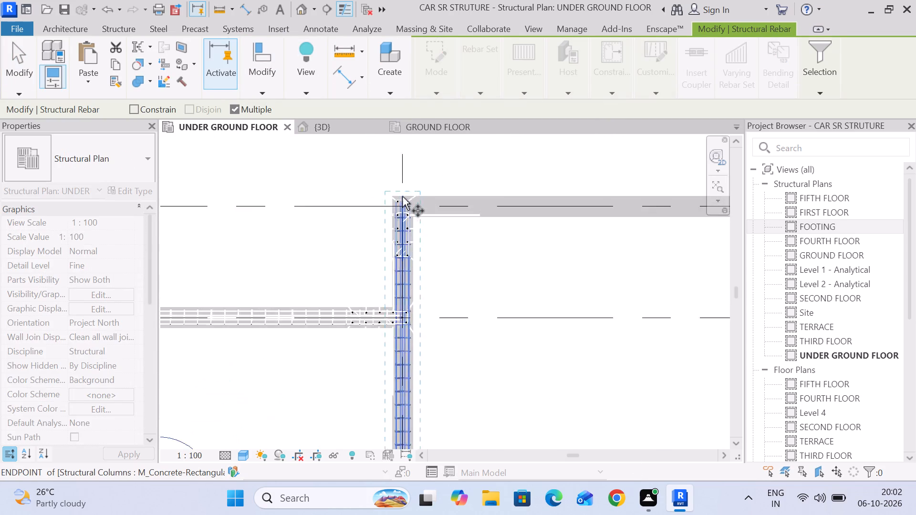
pyautogui.scroll(11, 402, 196)
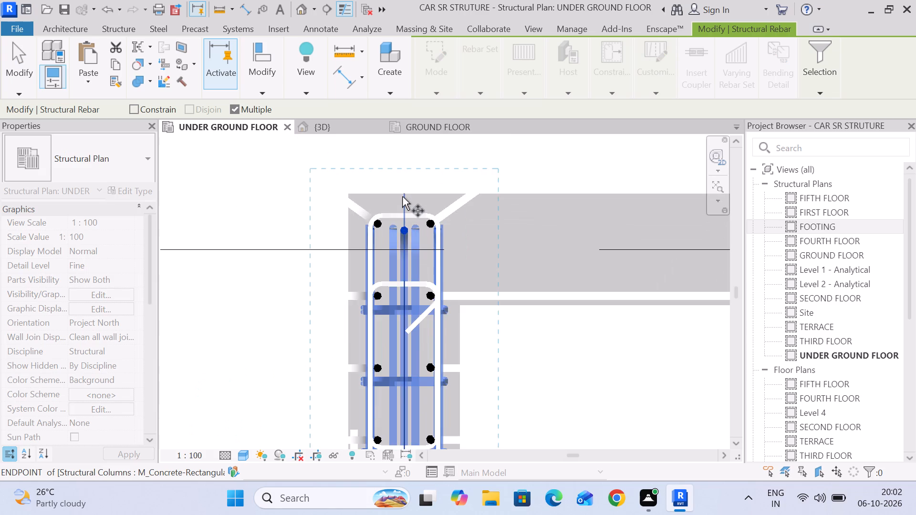
pyautogui.click(404, 194)
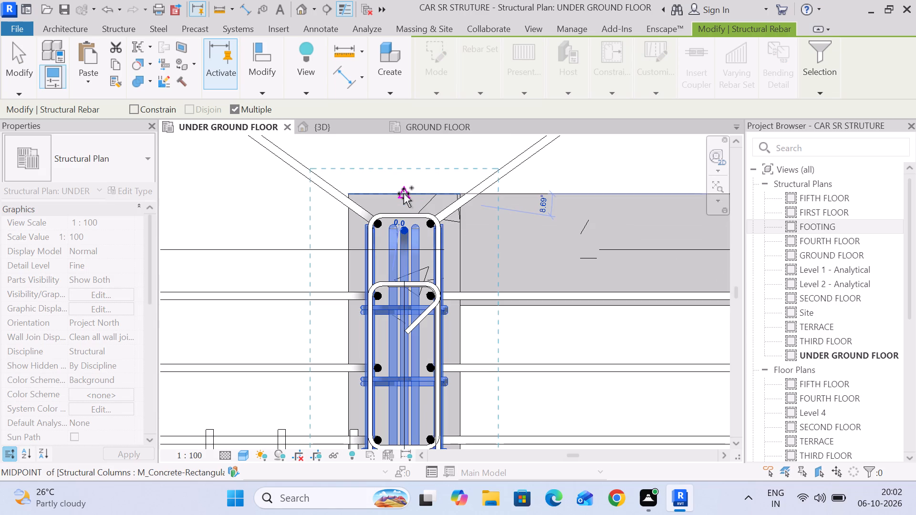
pyautogui.scroll(-19, 404, 194)
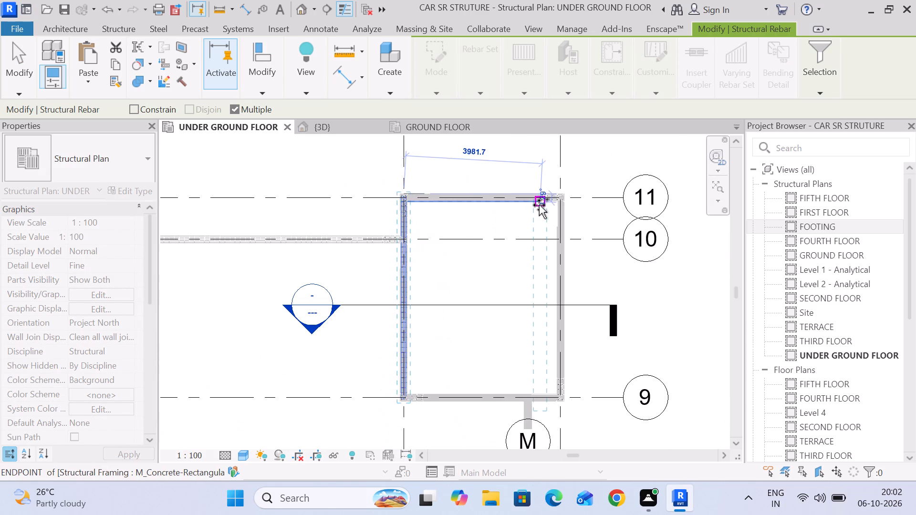
pyautogui.moveTo(539, 205); pyautogui.dragTo(407, 203, button='middle')
pyautogui.scroll(11, 433, 195)
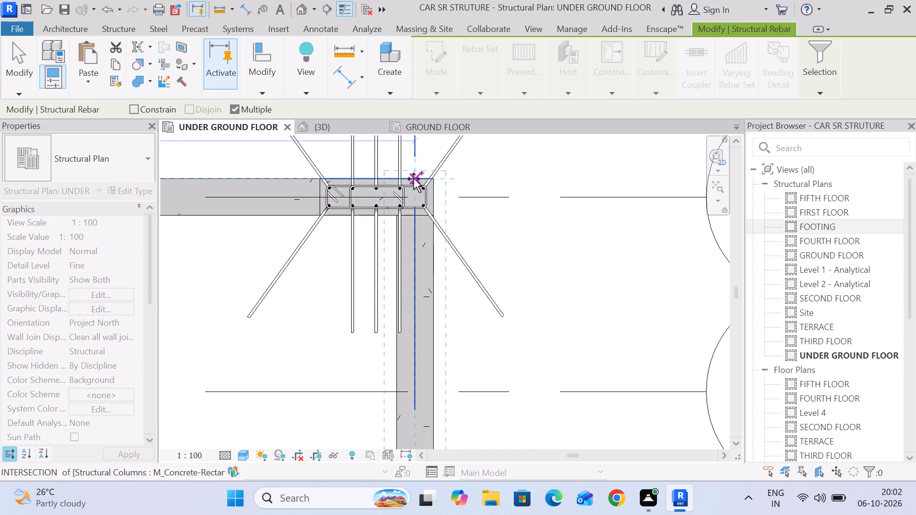
pyautogui.click(414, 179)
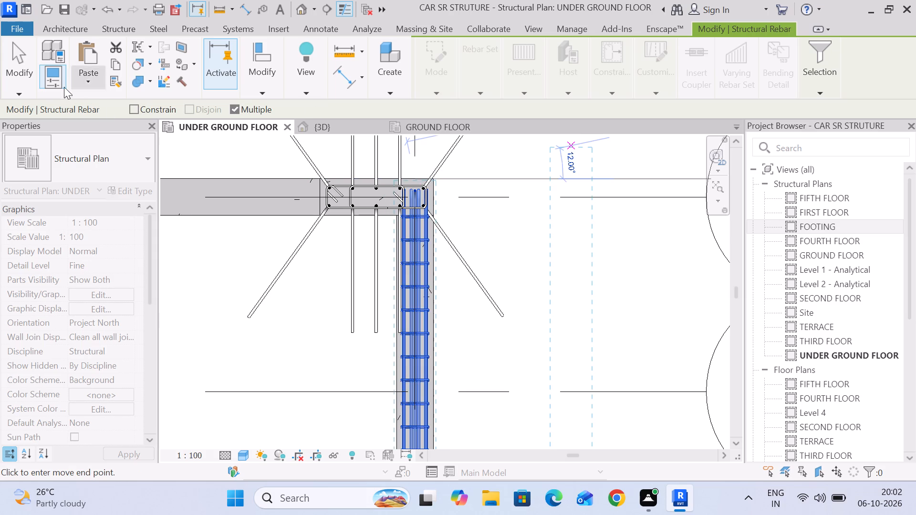
pyautogui.click(21, 75)
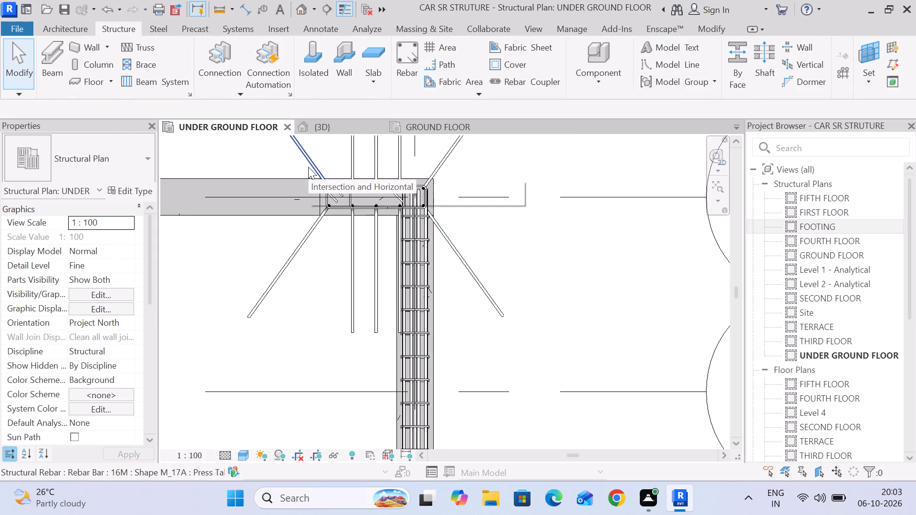